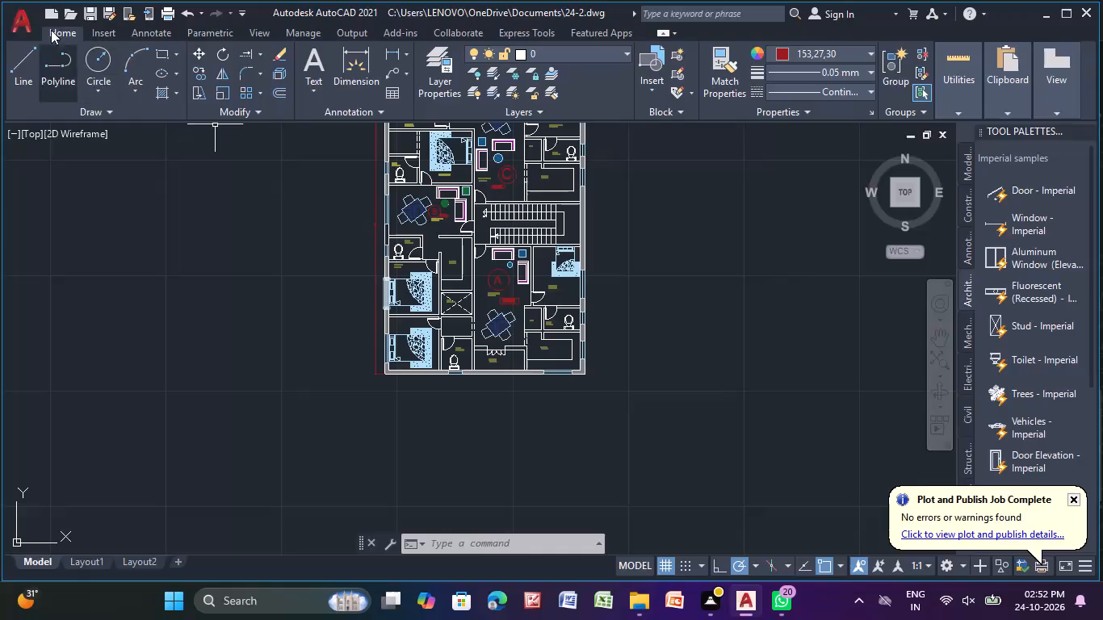
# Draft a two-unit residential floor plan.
# Create a new drawing from the acadiso template.
pyautogui.click(23, 20)
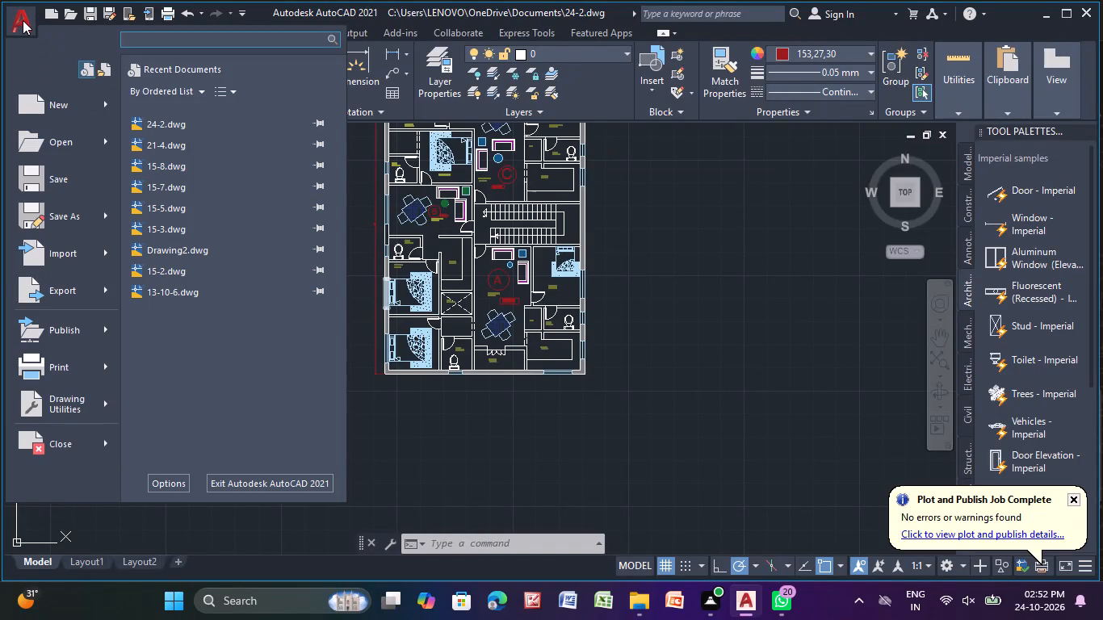
pyautogui.click(65, 96)
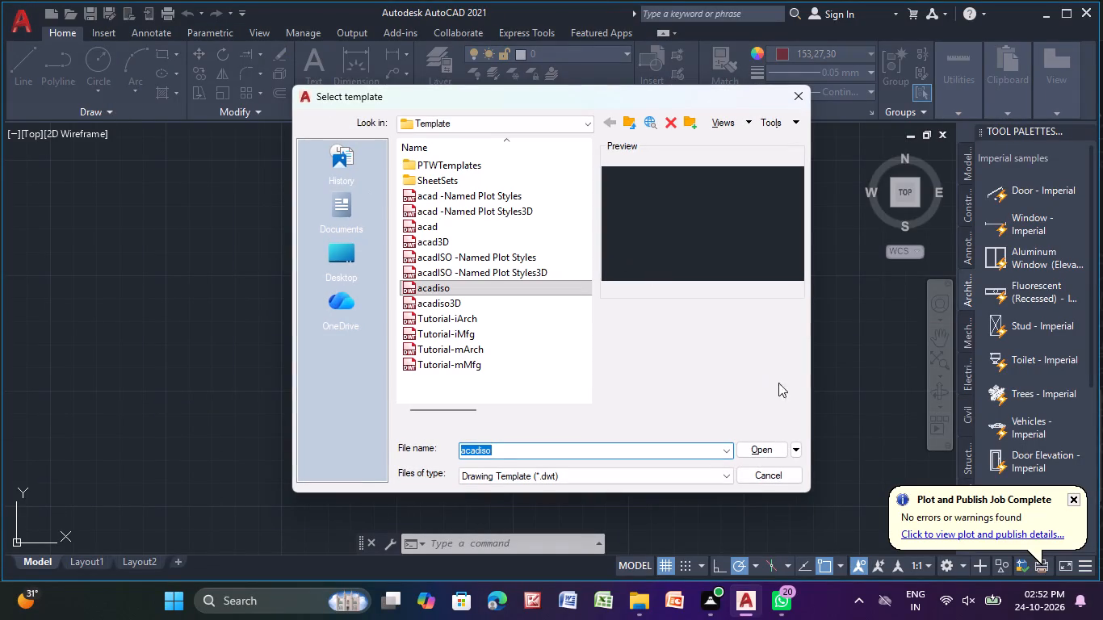
pyautogui.click(766, 444)
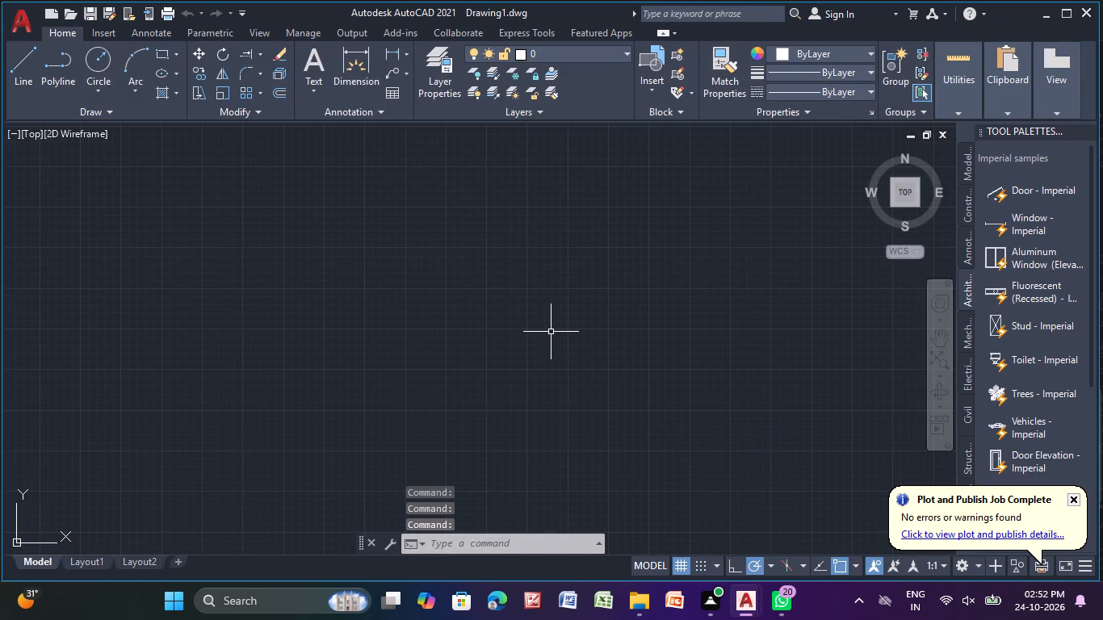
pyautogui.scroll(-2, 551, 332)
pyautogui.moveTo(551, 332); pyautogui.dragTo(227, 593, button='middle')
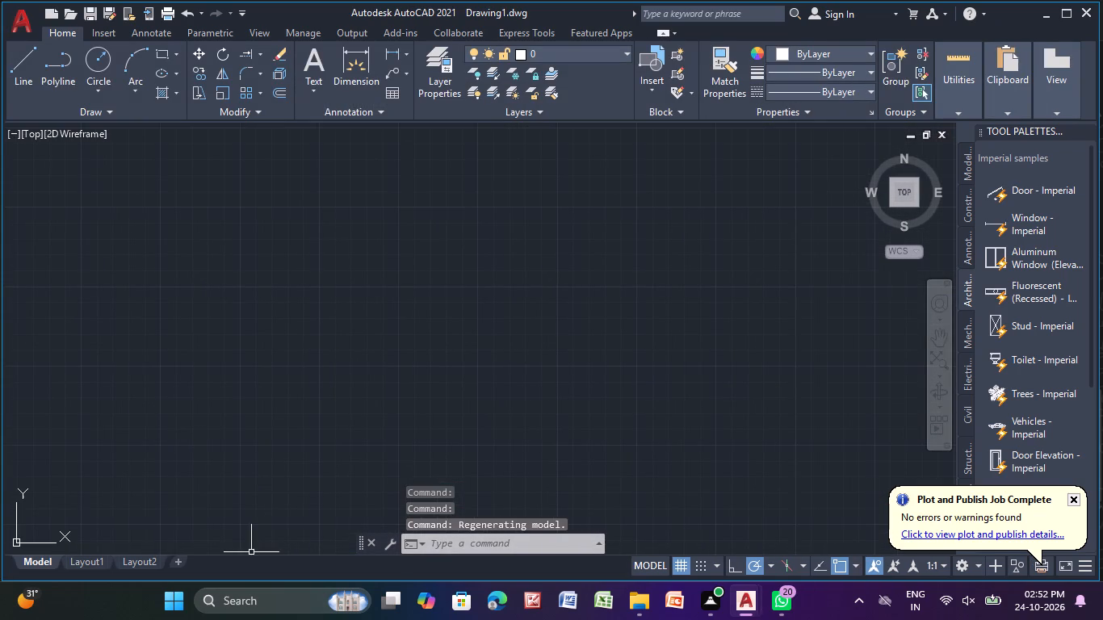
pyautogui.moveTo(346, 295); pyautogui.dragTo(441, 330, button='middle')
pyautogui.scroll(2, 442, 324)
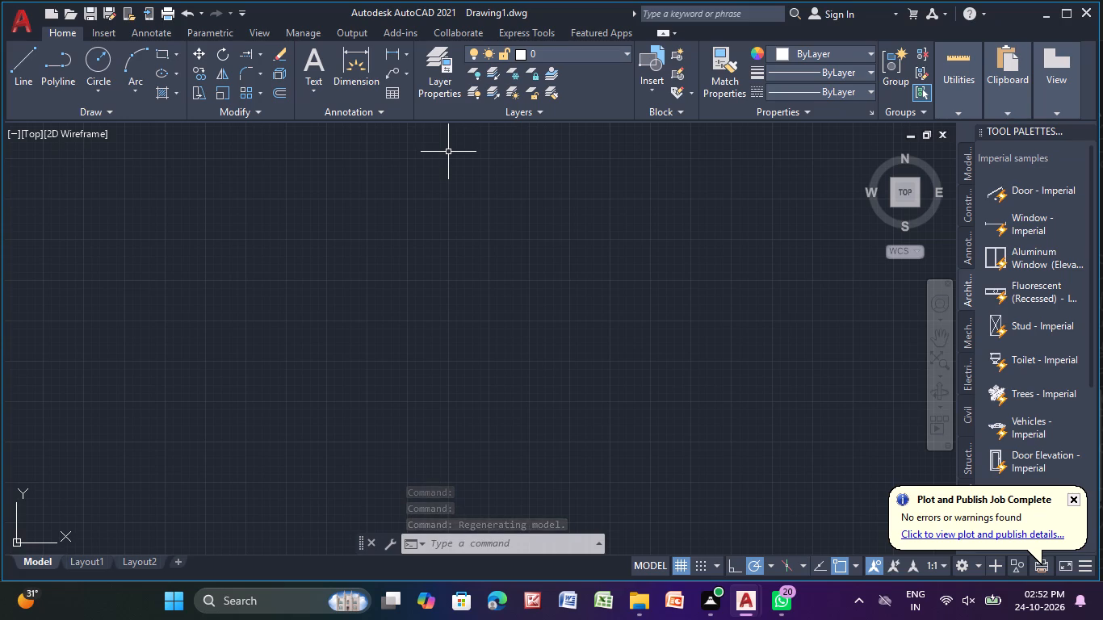
# Open the program options and apply the Open and Save settings with AutoCAD 2018 Drawing as the save format.
pyautogui.press('i')
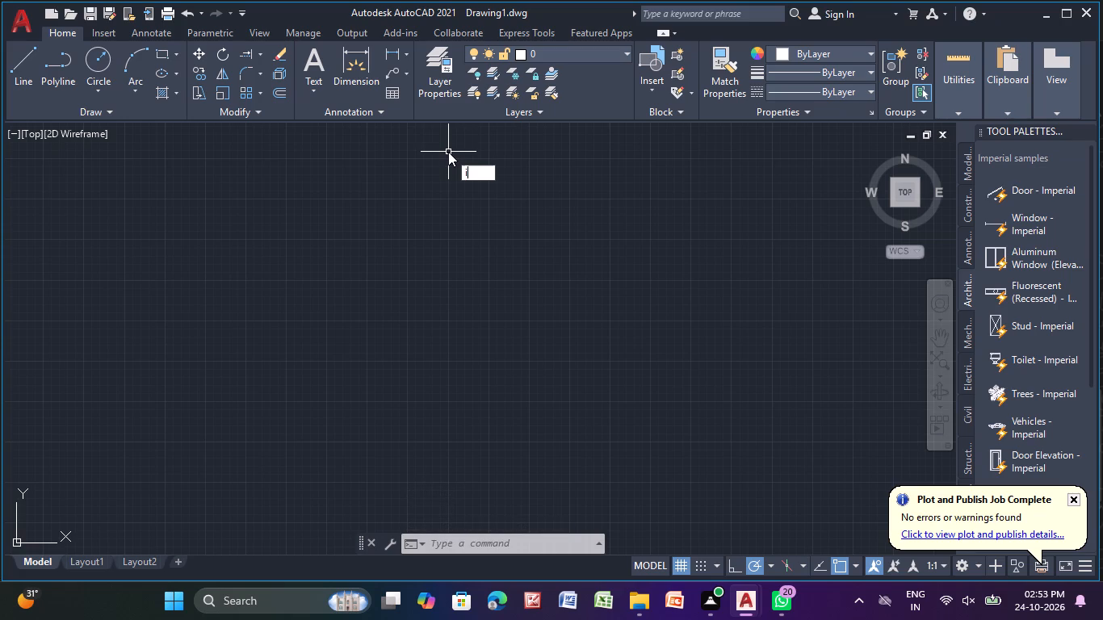
pyautogui.press('BackSpace')
pyautogui.press('BackSpace')
pyautogui.write('op')
pyautogui.click(525, 186)
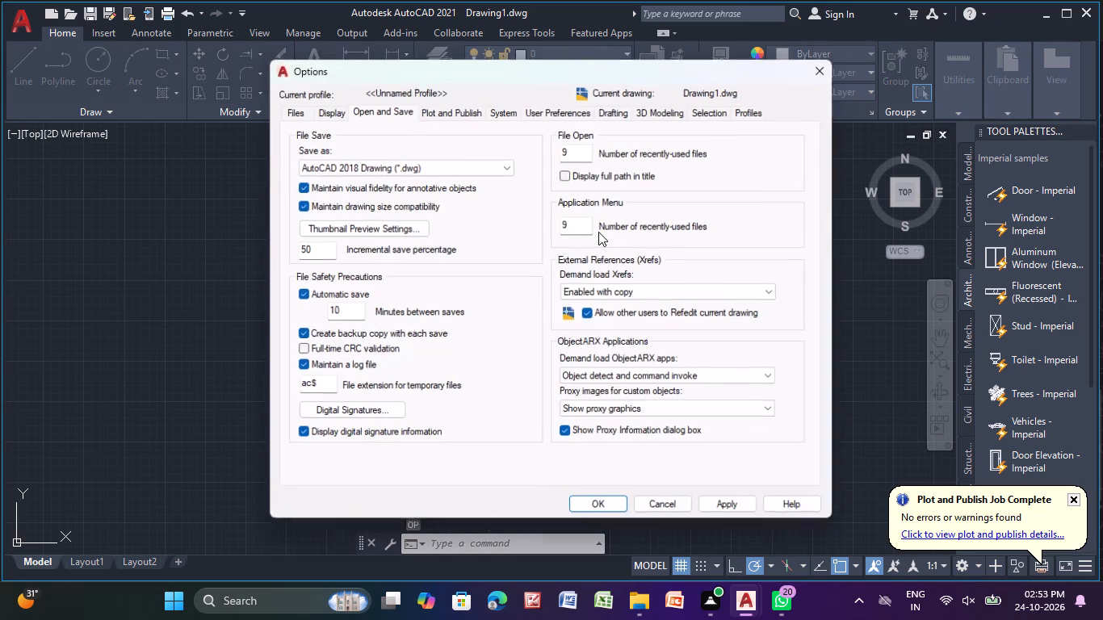
pyautogui.click(719, 505)
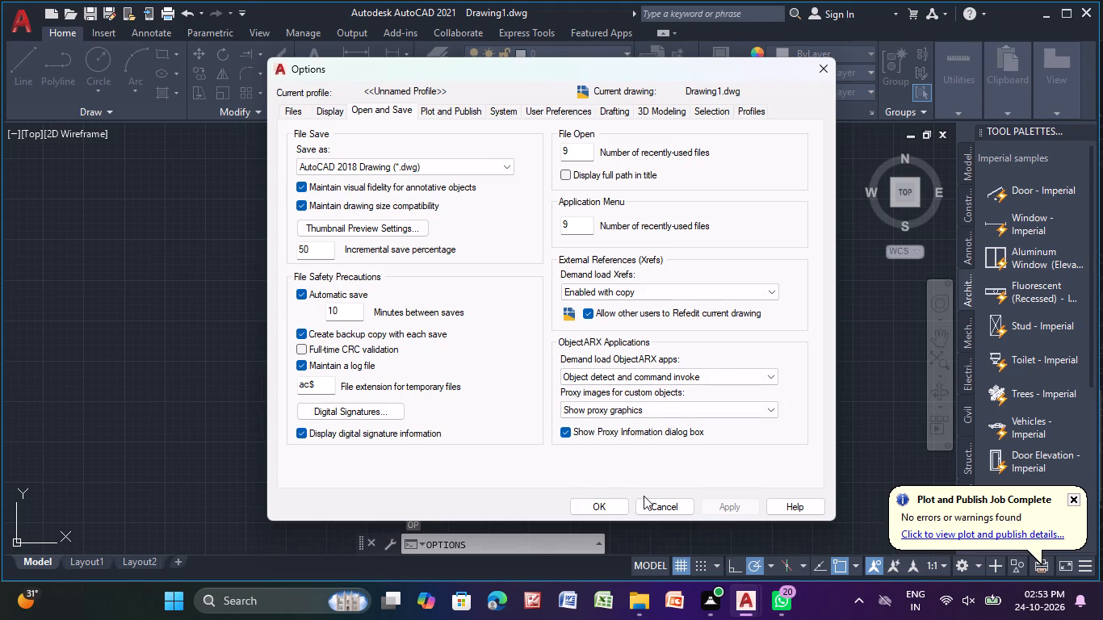
pyautogui.click(608, 513)
# Configure the drawing units to Engineering length with precision 0'-0.00" and an insertion scale of Inches.
pyautogui.write('un')
pyautogui.click(632, 465)
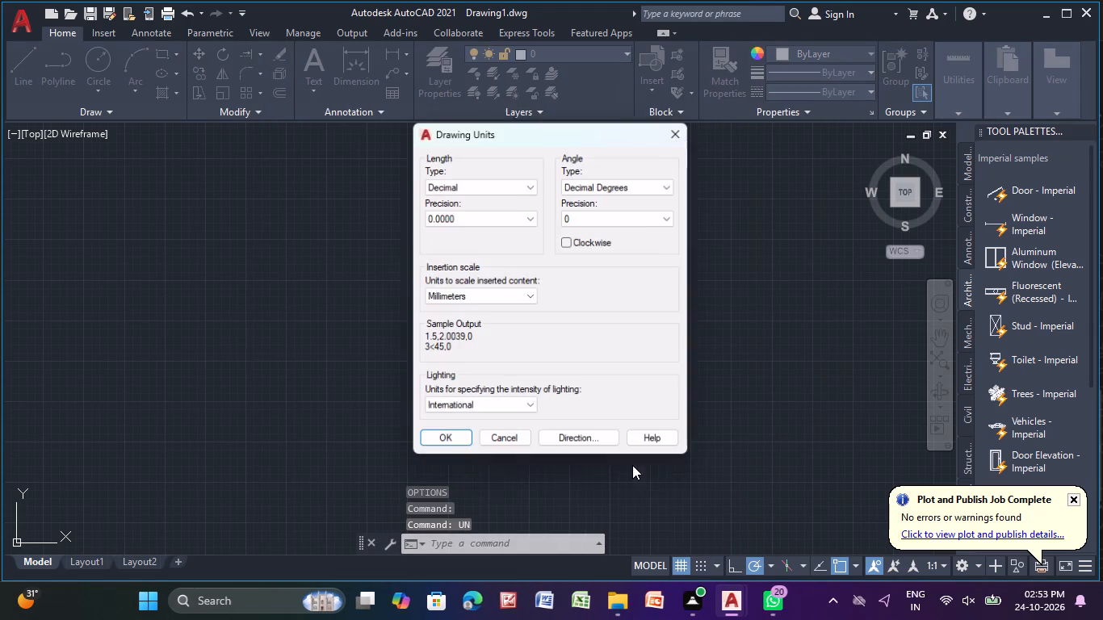
pyautogui.click(525, 178)
pyautogui.click(501, 219)
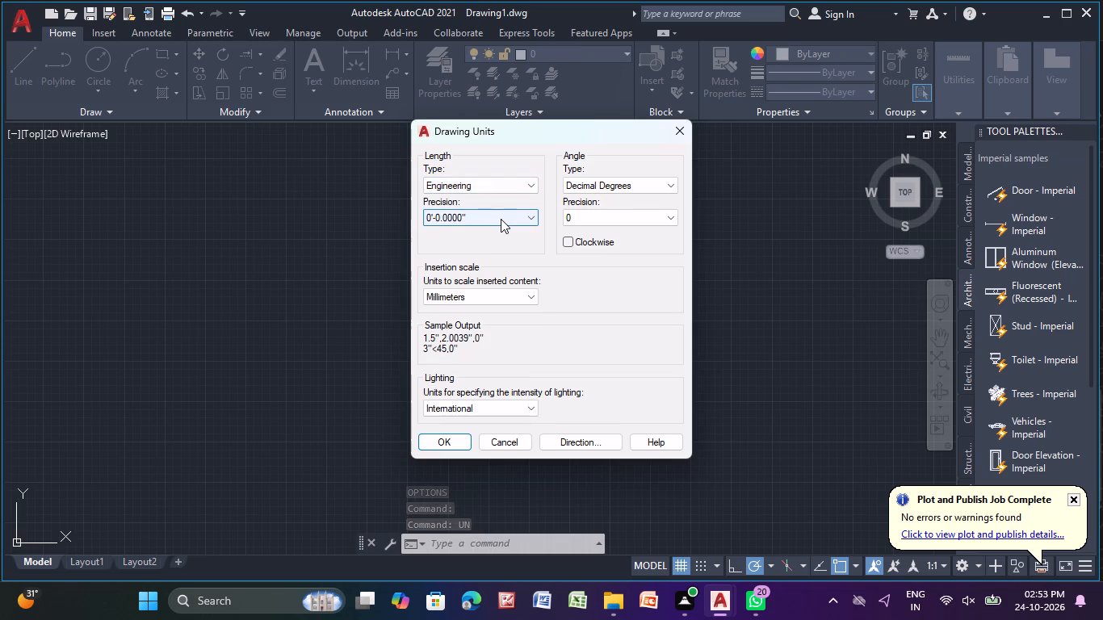
pyautogui.click(501, 219)
pyautogui.click(498, 253)
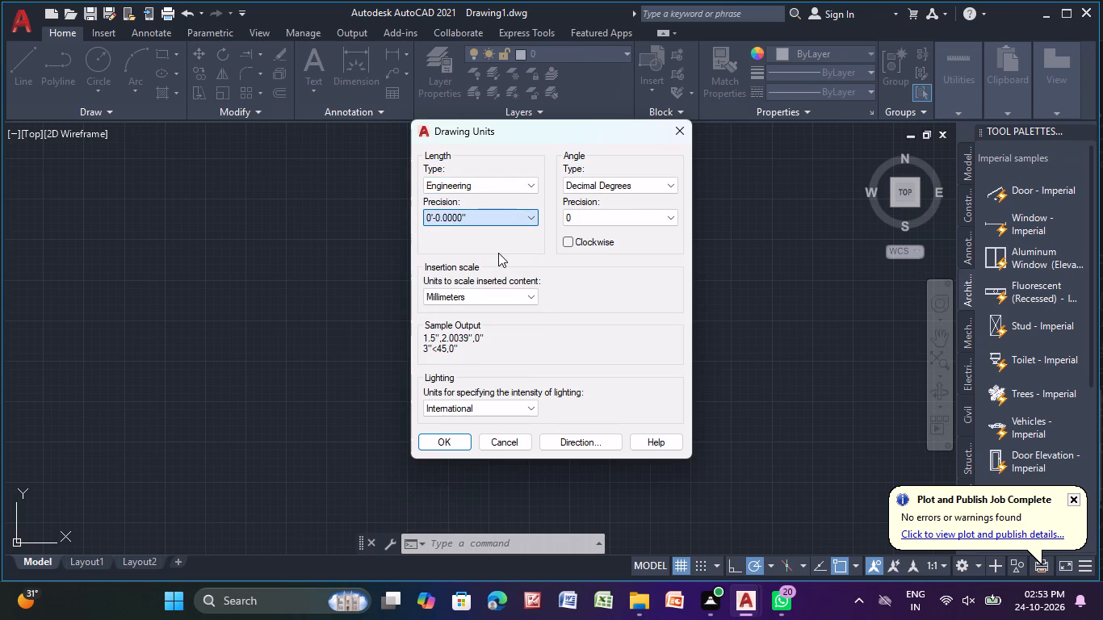
pyautogui.click(516, 295)
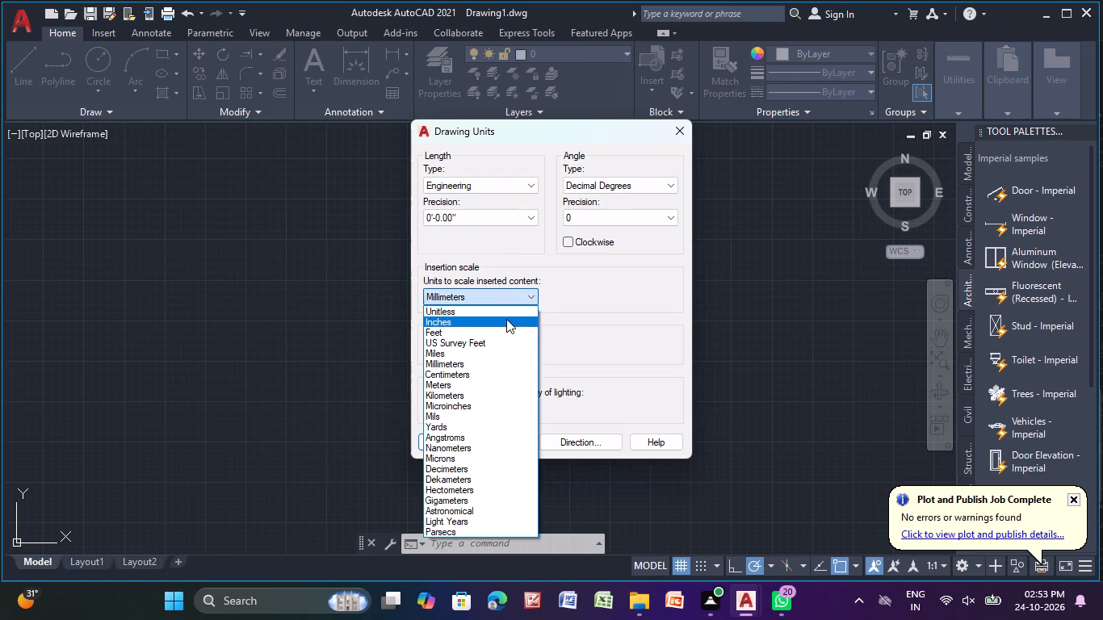
pyautogui.click(504, 323)
pyautogui.click(438, 442)
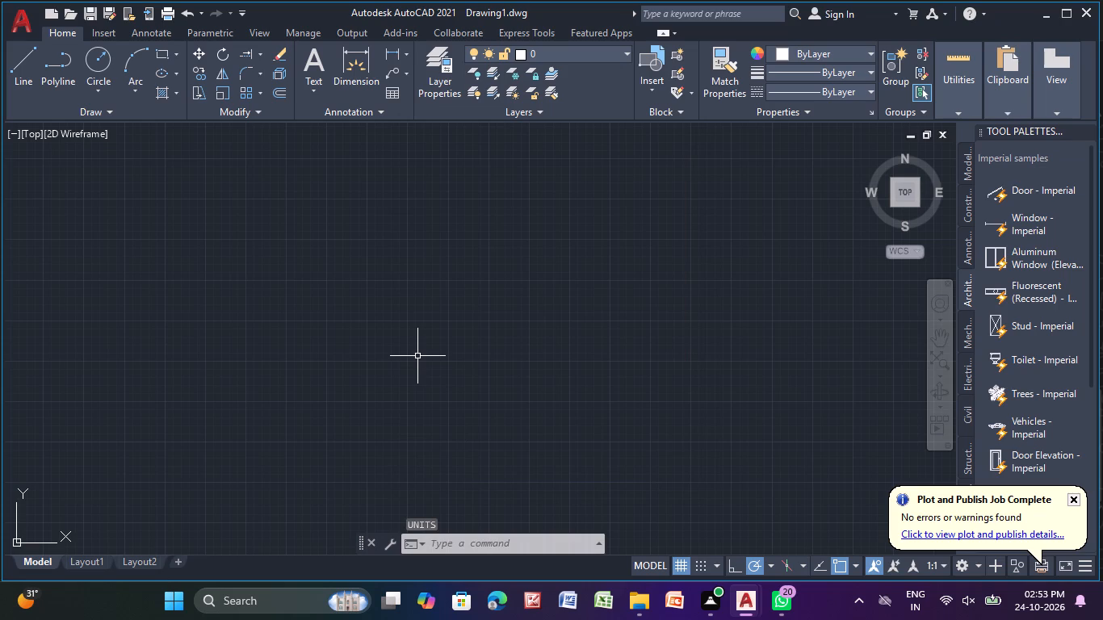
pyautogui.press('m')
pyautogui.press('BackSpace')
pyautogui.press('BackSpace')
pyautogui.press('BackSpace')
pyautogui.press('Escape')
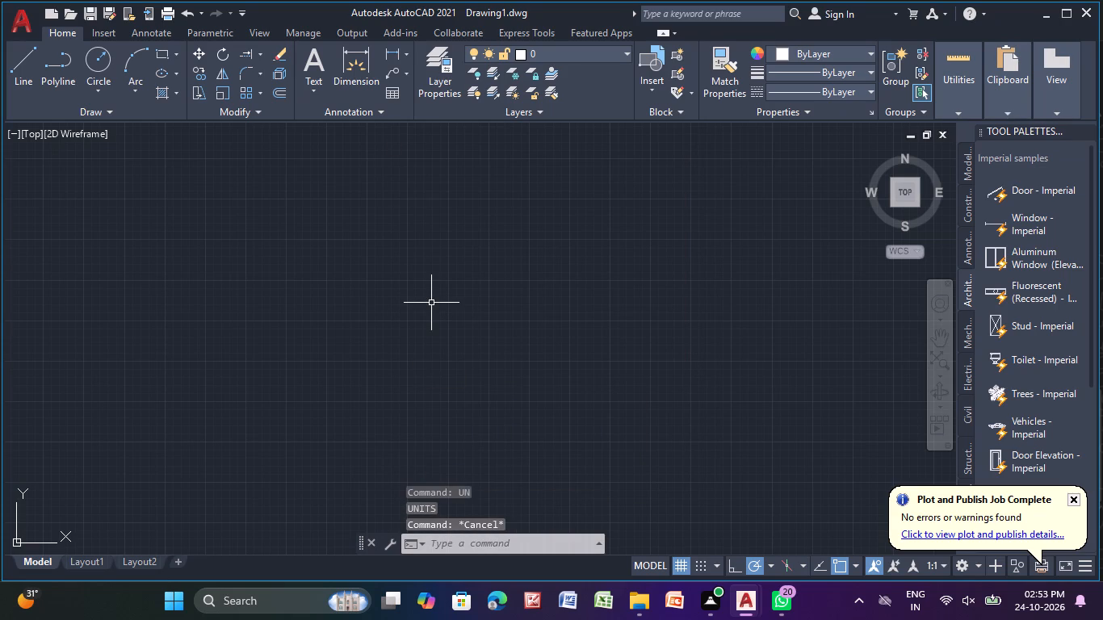
# Modify the ISO-25 dimension style's primary units to Engineering with precision 0'-0.00" and set the style current.
pyautogui.write('ds')
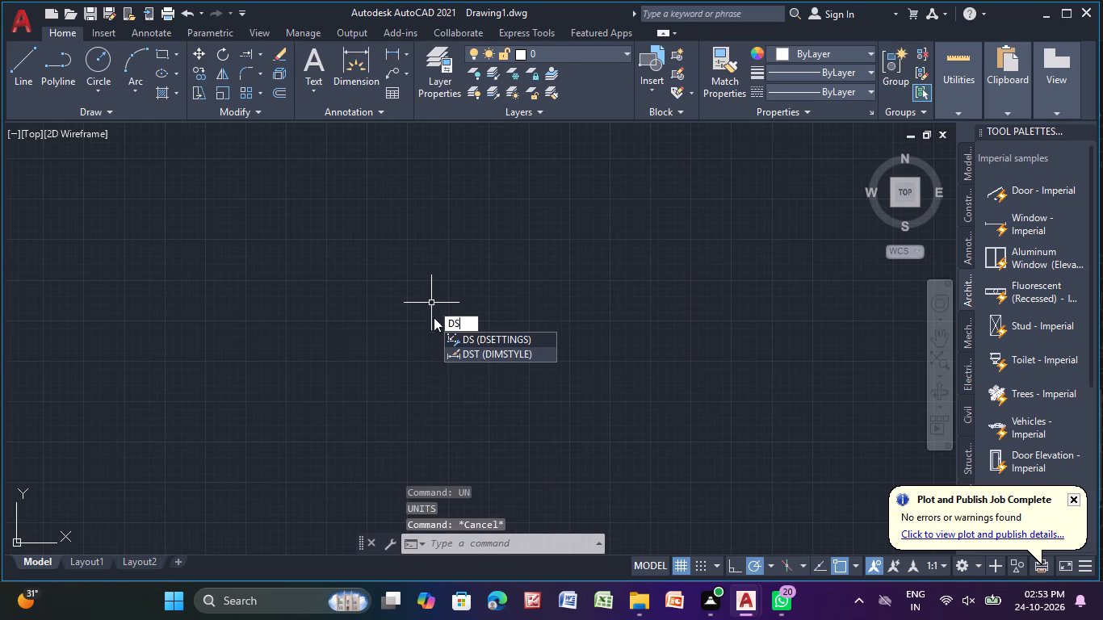
pyautogui.click(496, 351)
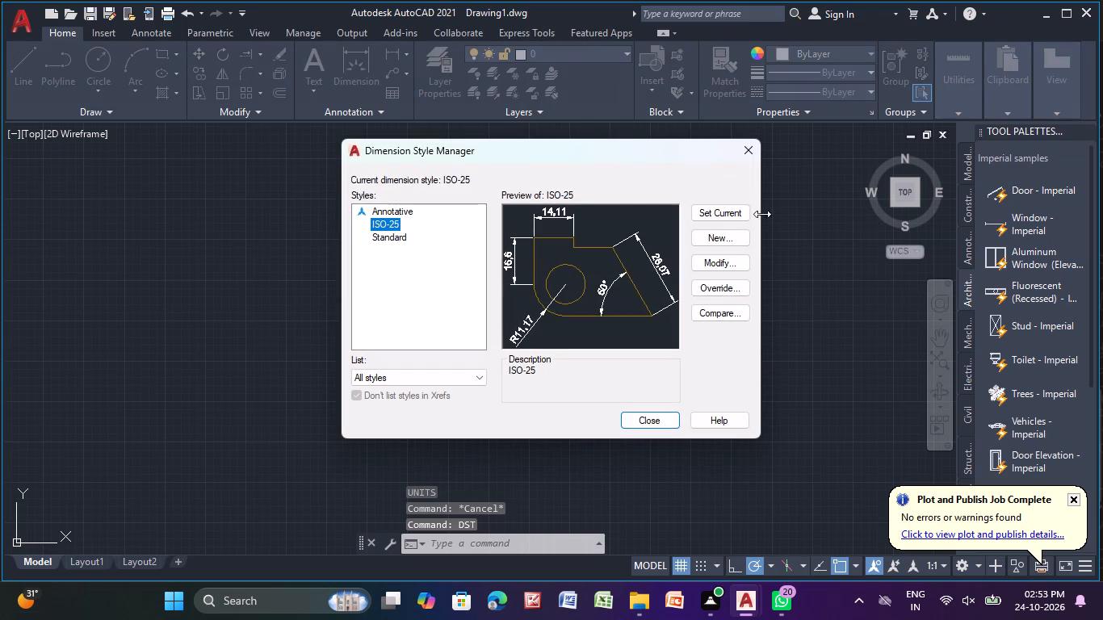
pyautogui.click(715, 258)
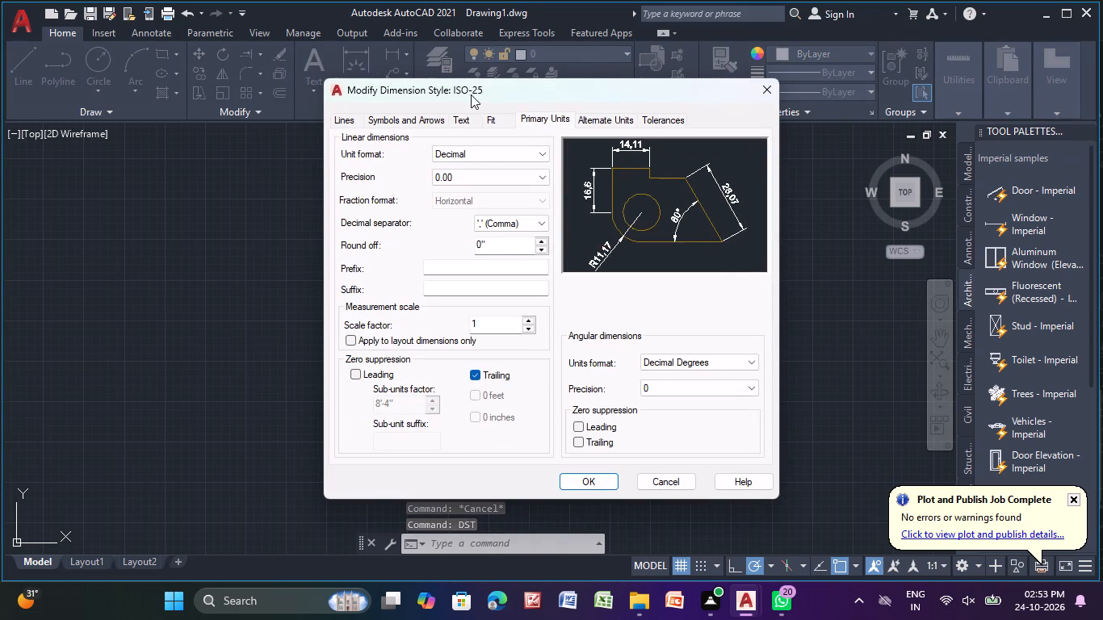
pyautogui.click(489, 144)
pyautogui.click(488, 152)
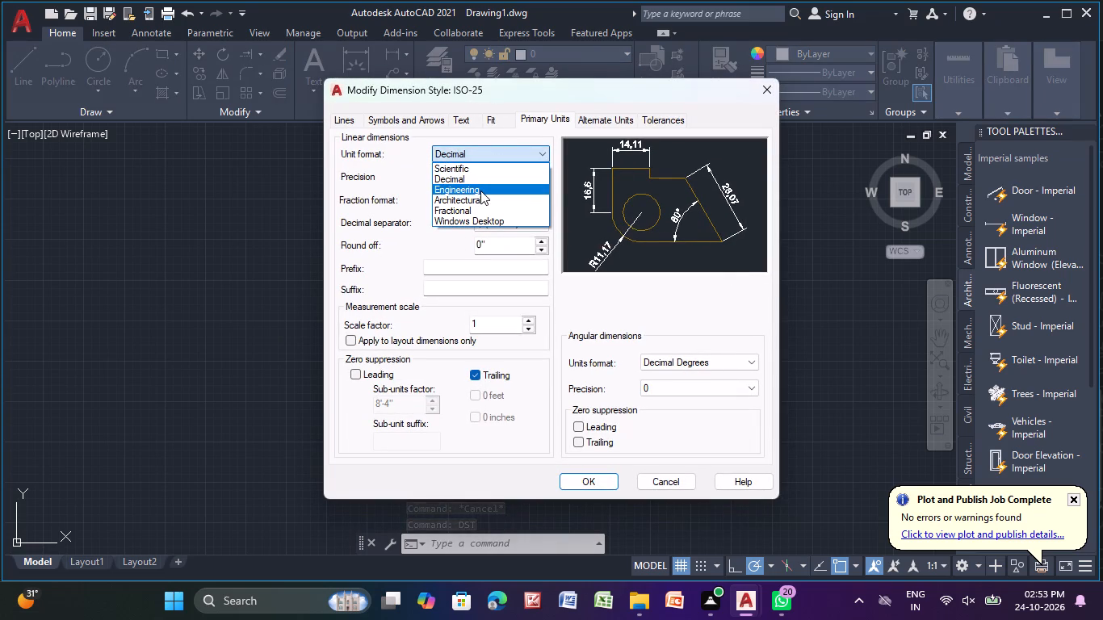
pyautogui.click(480, 191)
pyautogui.click(539, 173)
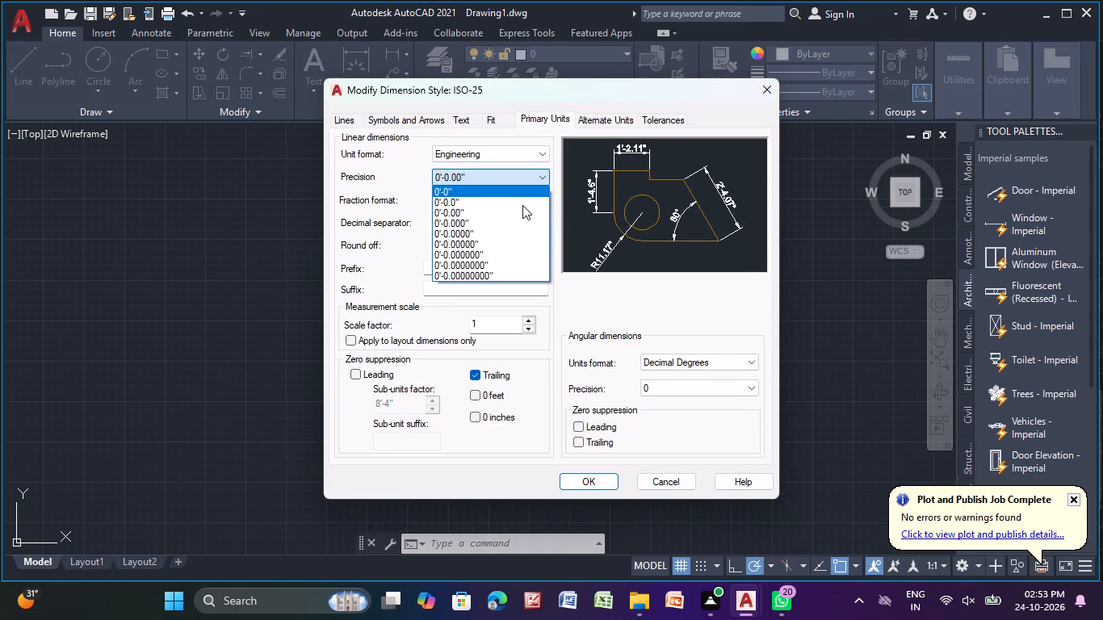
pyautogui.click(519, 213)
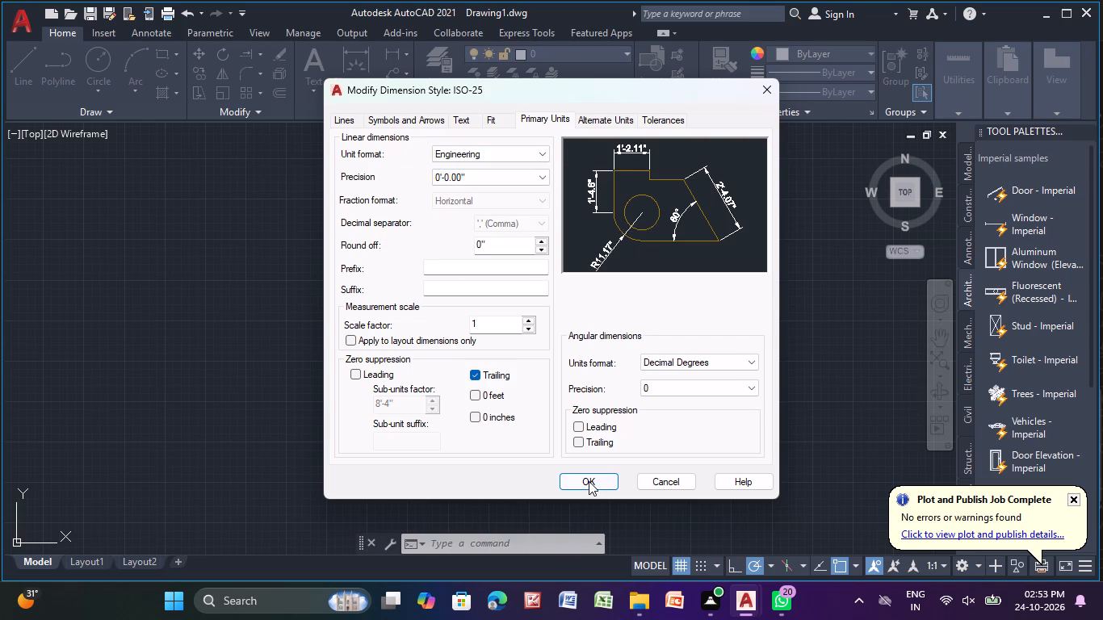
pyautogui.click(590, 484)
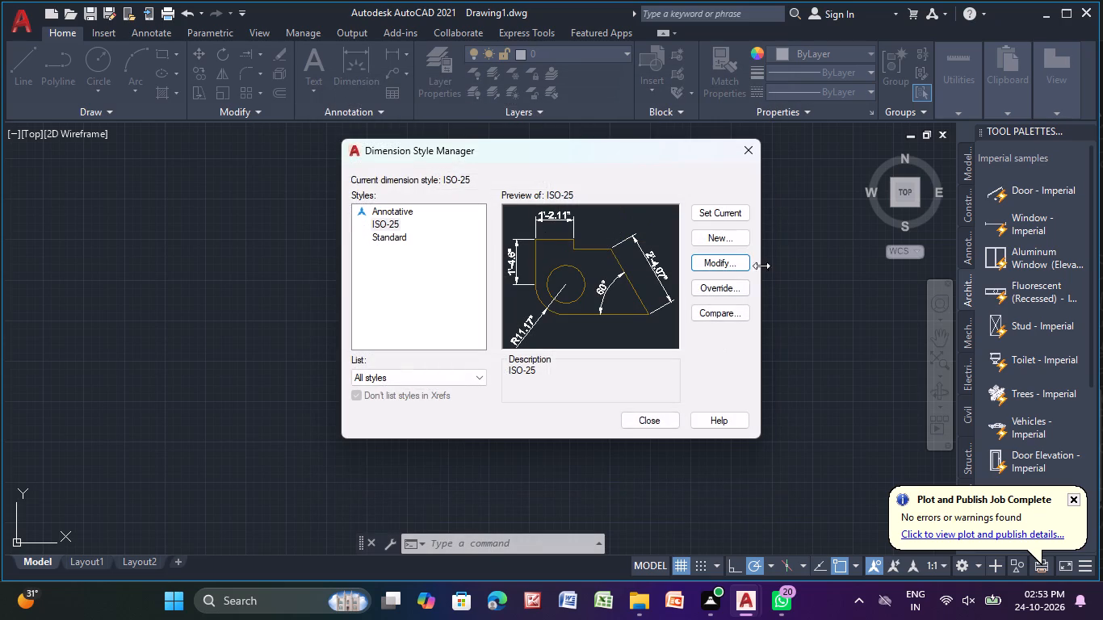
pyautogui.click(730, 205)
pyautogui.click(642, 413)
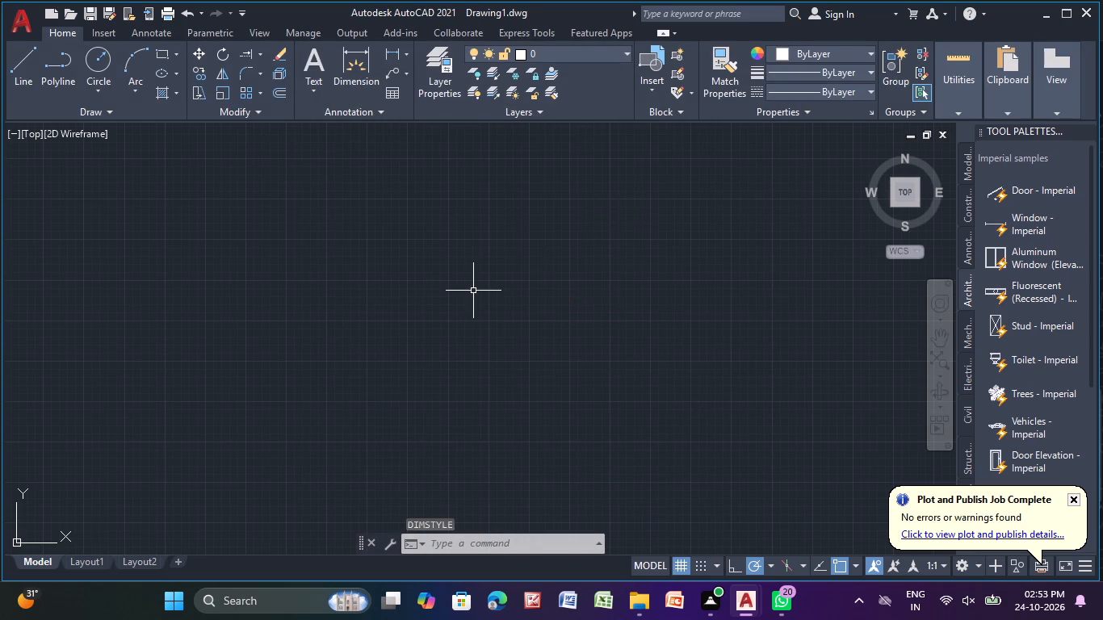
# Review the length type, precision and insertion scale in the drawing units settings.
pyautogui.press('d')
pyautogui.press('BackSpace')
pyautogui.press('BackSpace')
pyautogui.write('un')
pyautogui.click(522, 330)
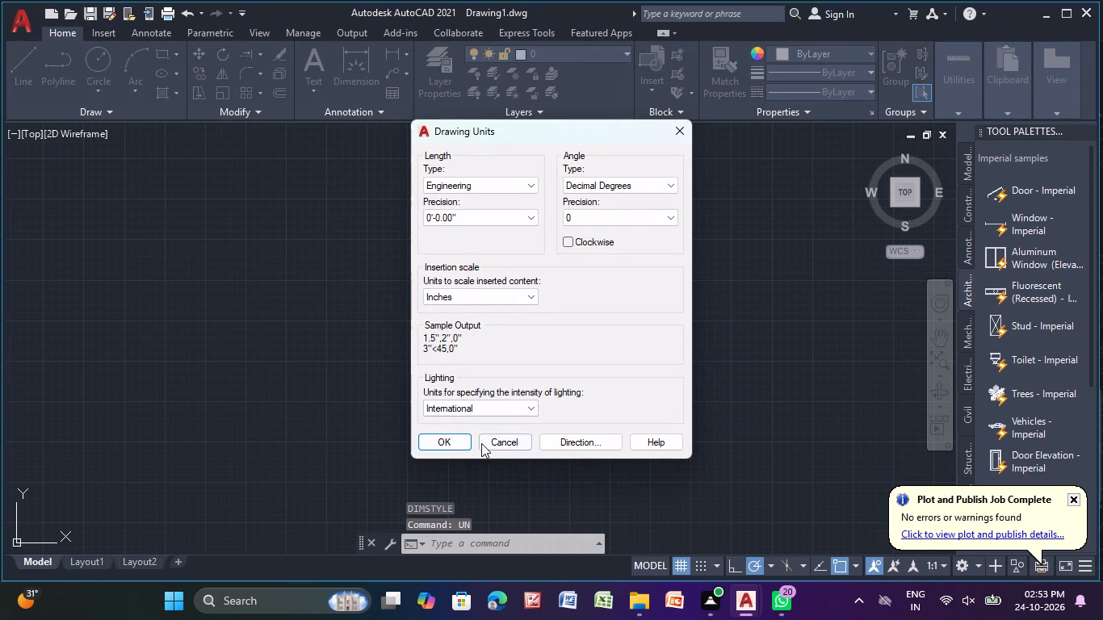
pyautogui.click(431, 446)
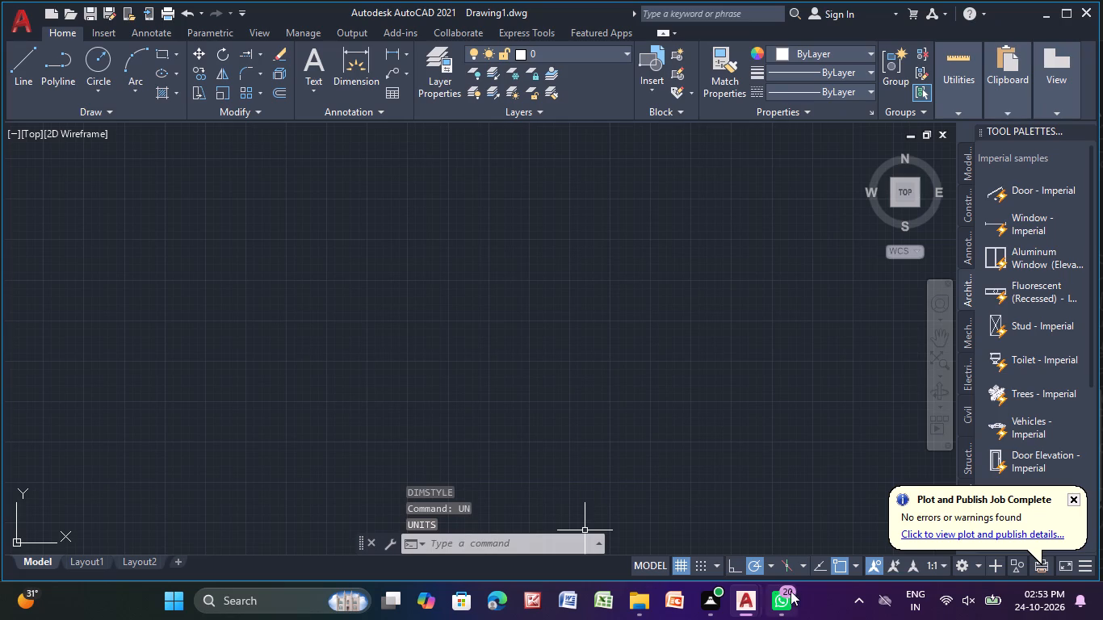
pyautogui.tripleClick(405, 186)
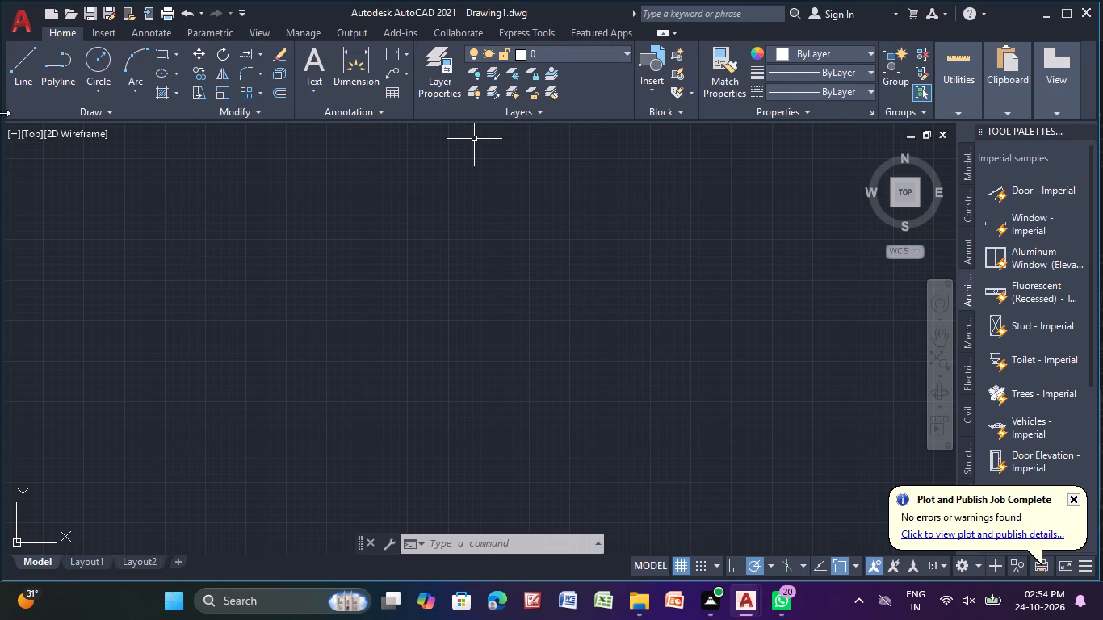
# Start a line from a first point in the empty model space.
pyautogui.click(15, 57)
pyautogui.moveTo(414, 303); pyautogui.dragTo(388, 383, button='middle')
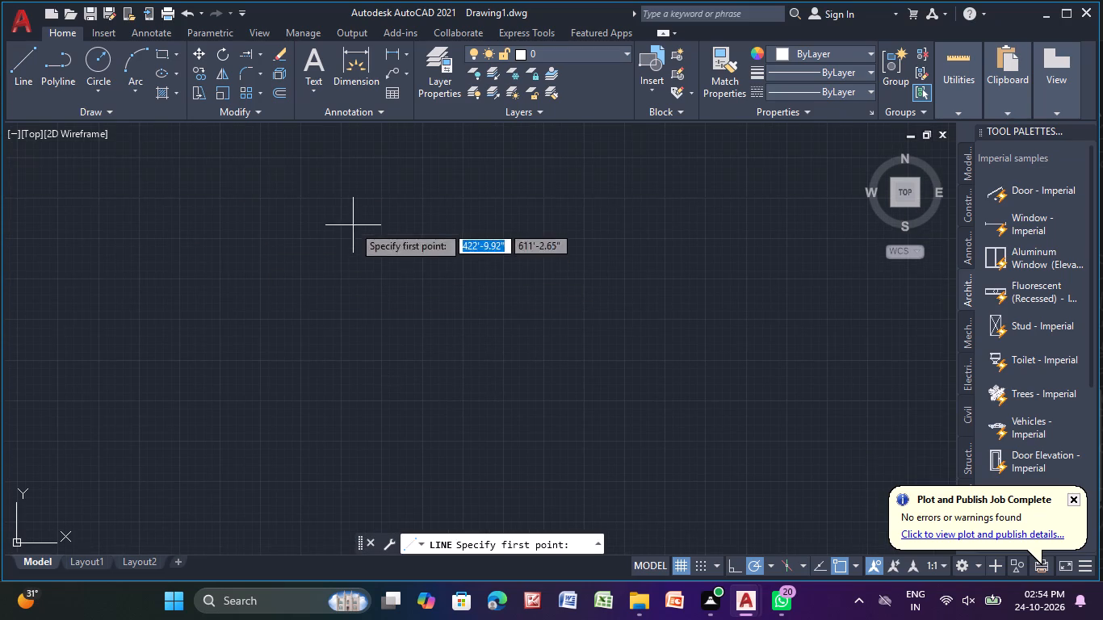
pyautogui.scroll(2, 308, 253)
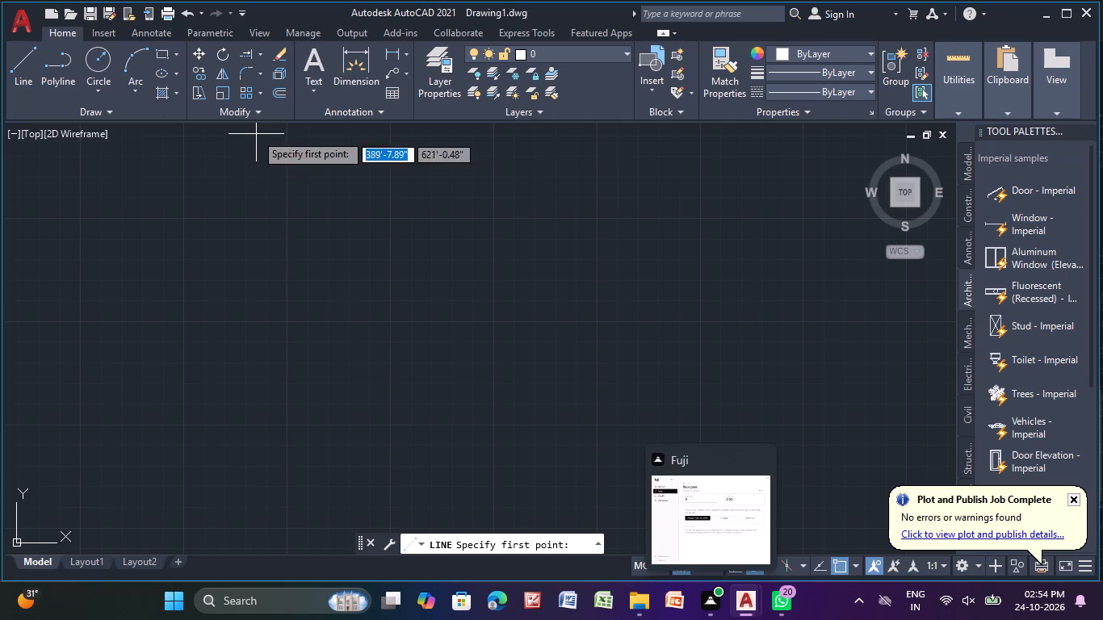
pyautogui.click(266, 184)
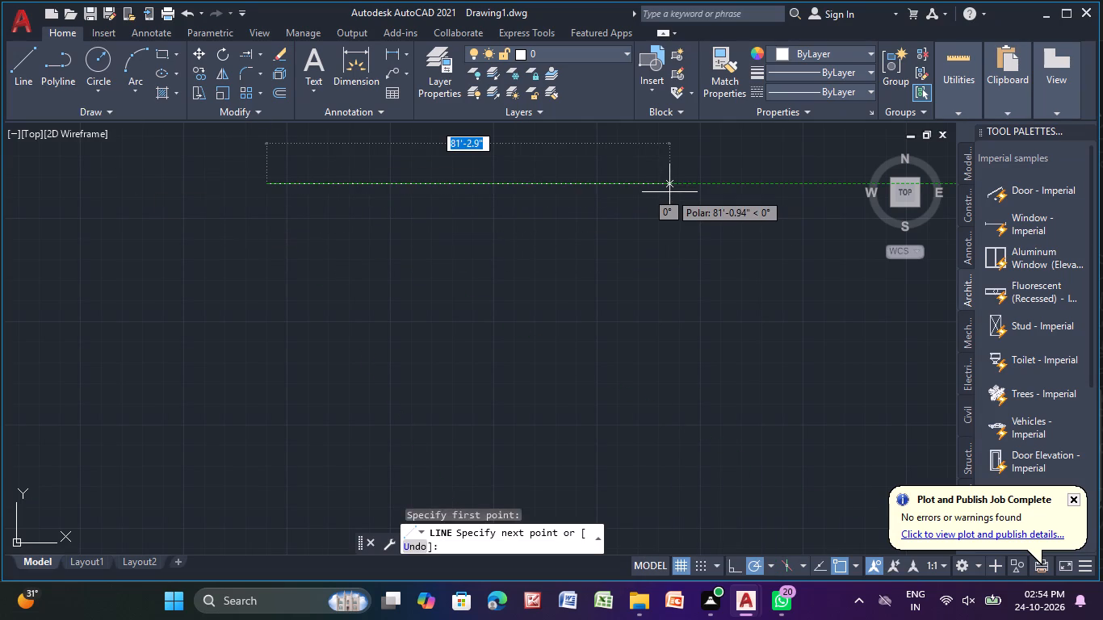
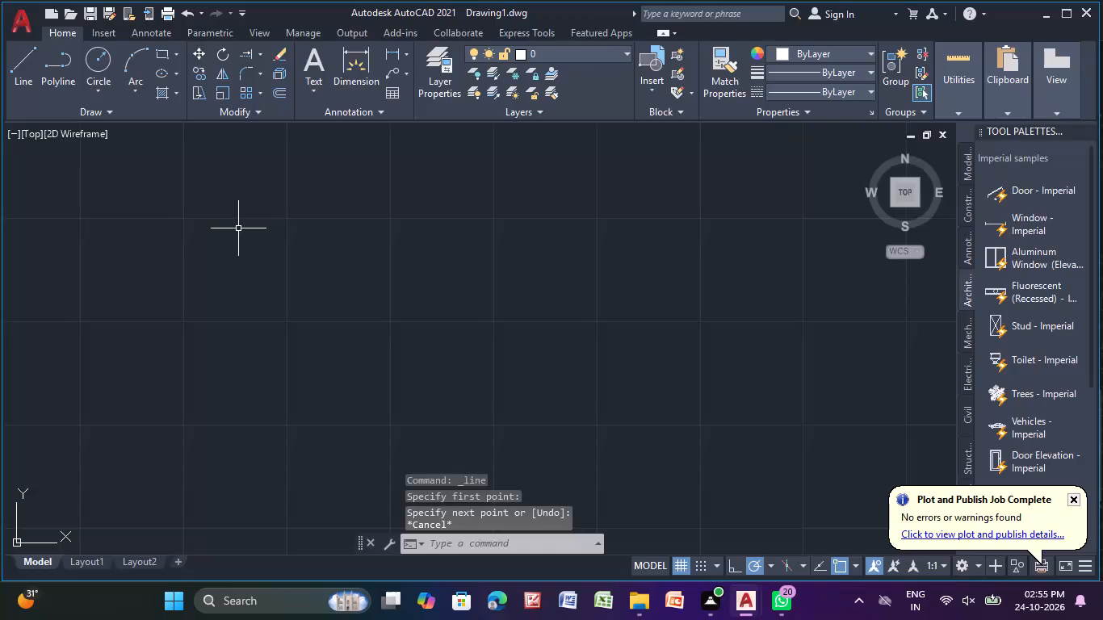
# Draw two vertical construction lines (XLINE) spaced apart in the empty model space.
pyautogui.write('xl')
pyautogui.click(326, 267)
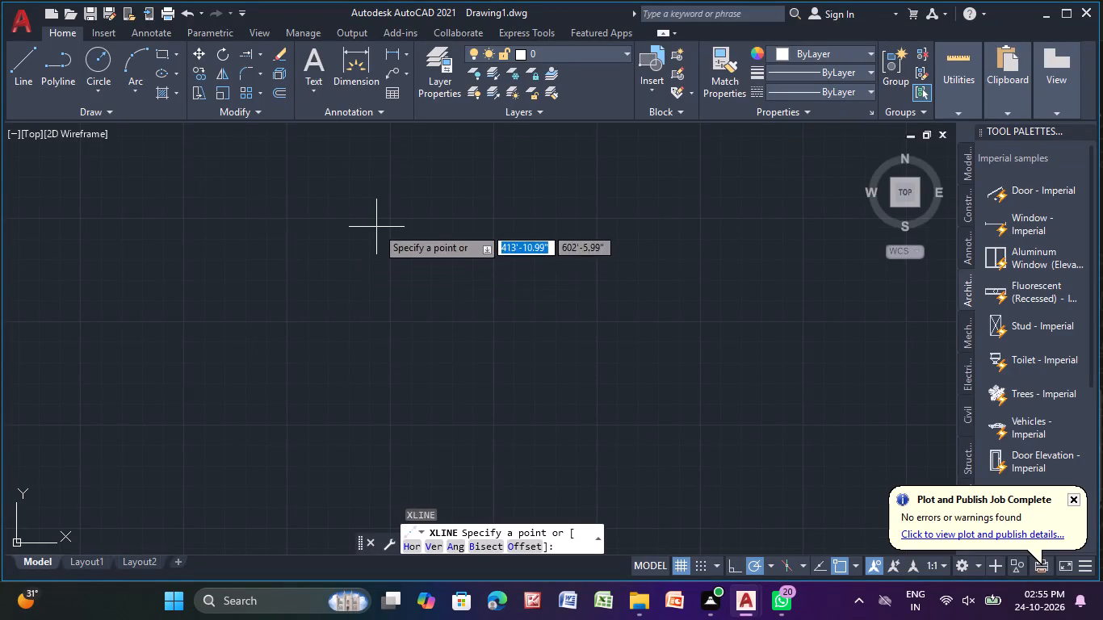
pyautogui.moveTo(376, 228); pyautogui.dragTo(346, 346, button='middle')
pyautogui.click(432, 548)
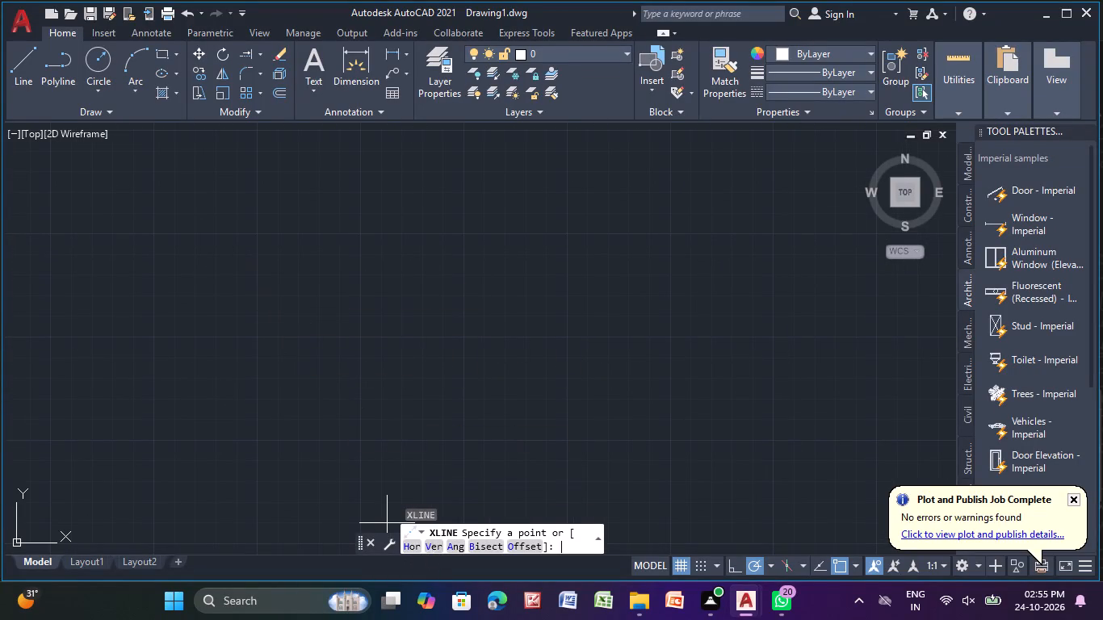
pyautogui.click(245, 359)
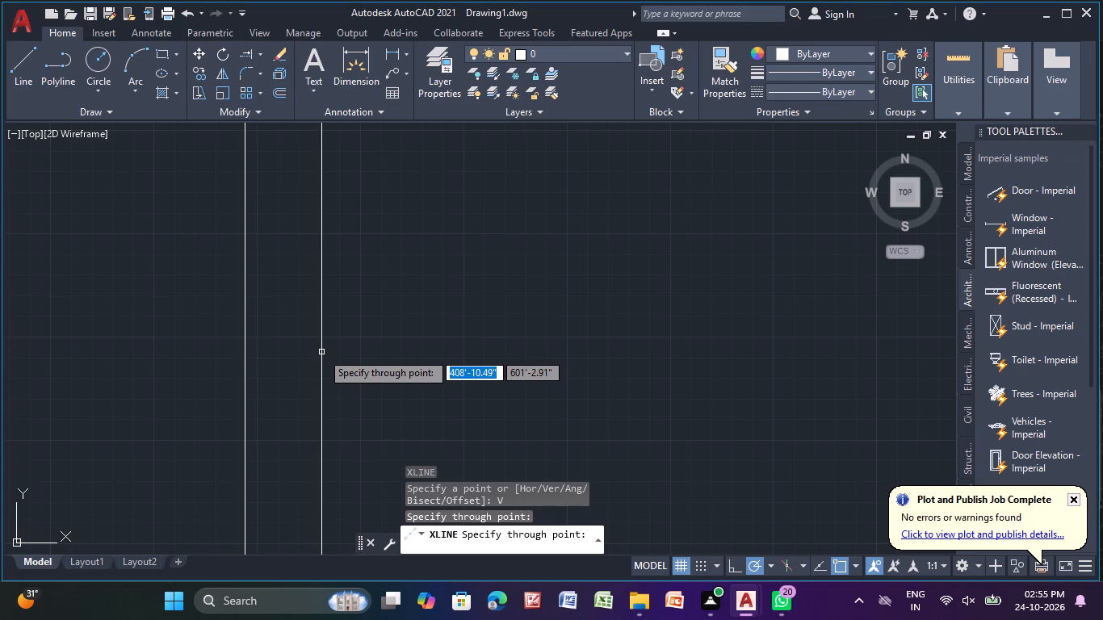
pyautogui.click(535, 344)
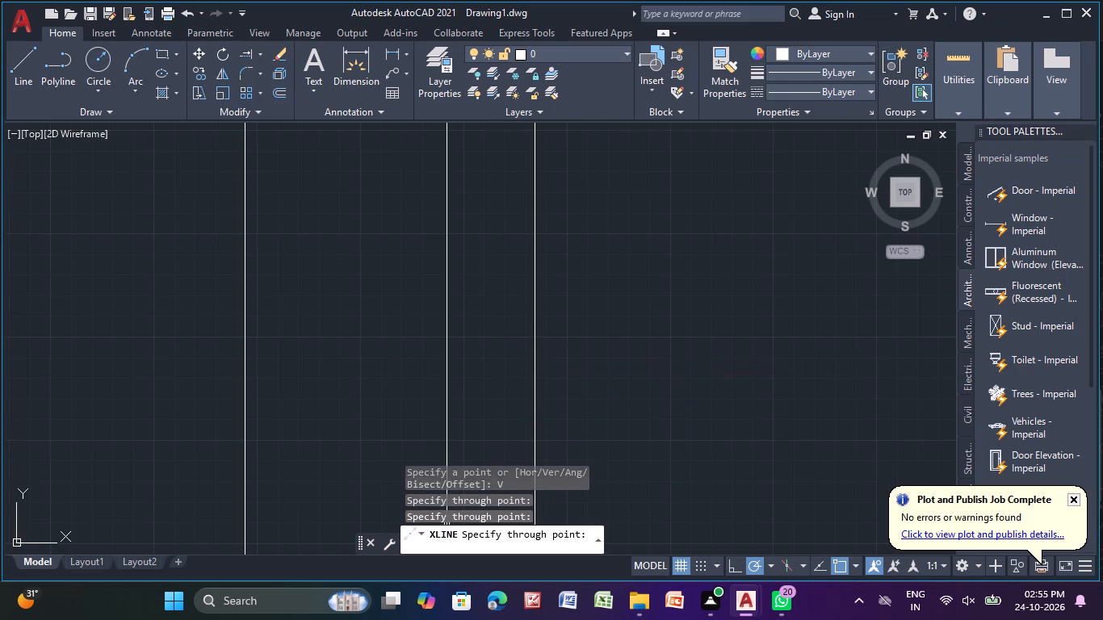
pyautogui.press('Escape')
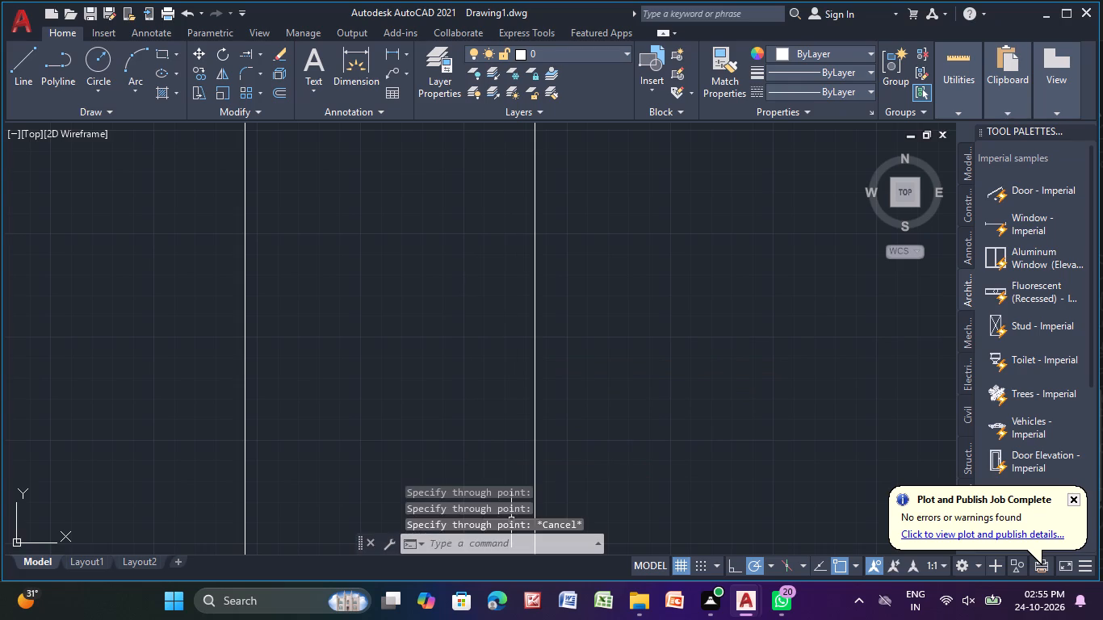
# Draw one horizontal construction line crossing the two vertical construction lines.
pyautogui.press('Return')
pyautogui.click(415, 546)
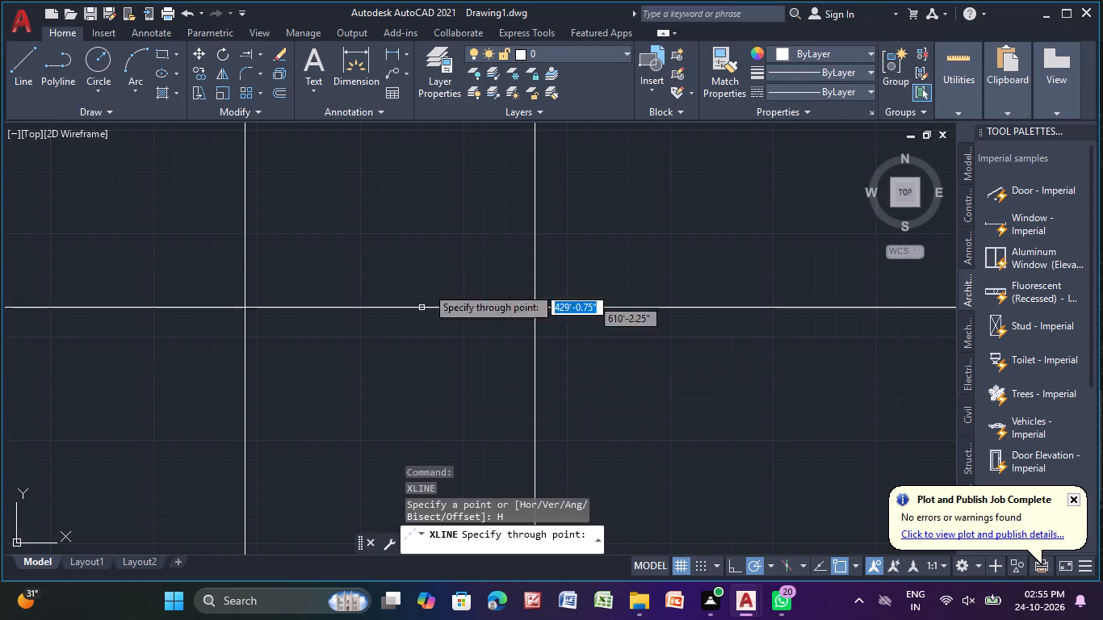
pyautogui.moveTo(466, 77); pyautogui.dragTo(469, 241, button='middle')
pyautogui.moveTo(459, 190); pyautogui.dragTo(437, 320, button='middle')
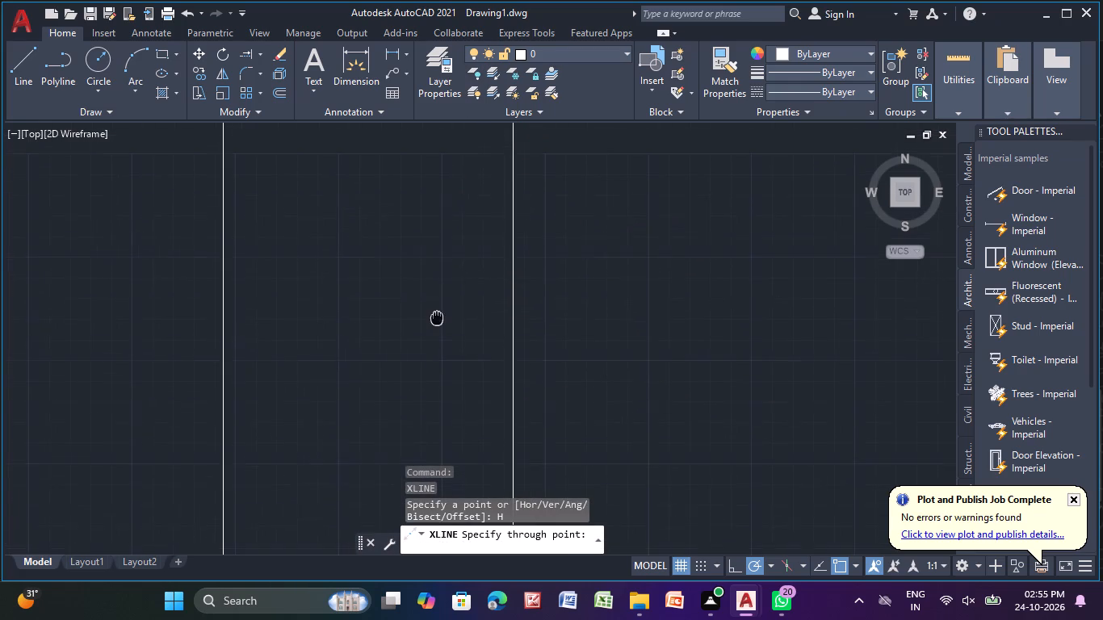
pyautogui.moveTo(437, 320); pyautogui.dragTo(437, 322, button='middle')
pyautogui.click(423, 223)
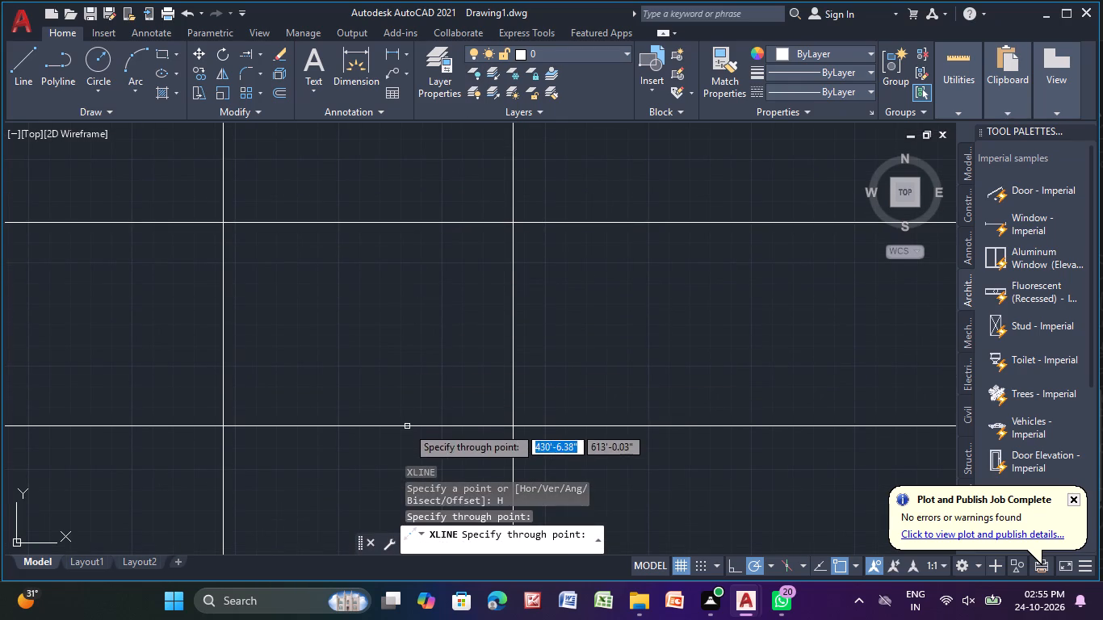
pyautogui.moveTo(407, 426); pyautogui.dragTo(409, 371, button='middle')
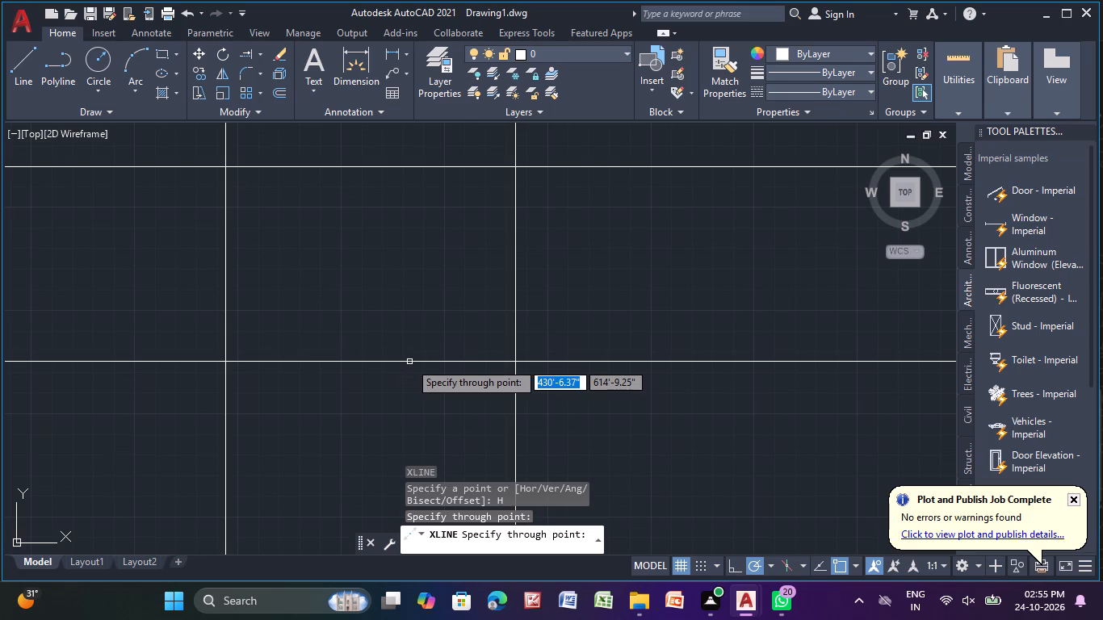
pyautogui.press('Escape')
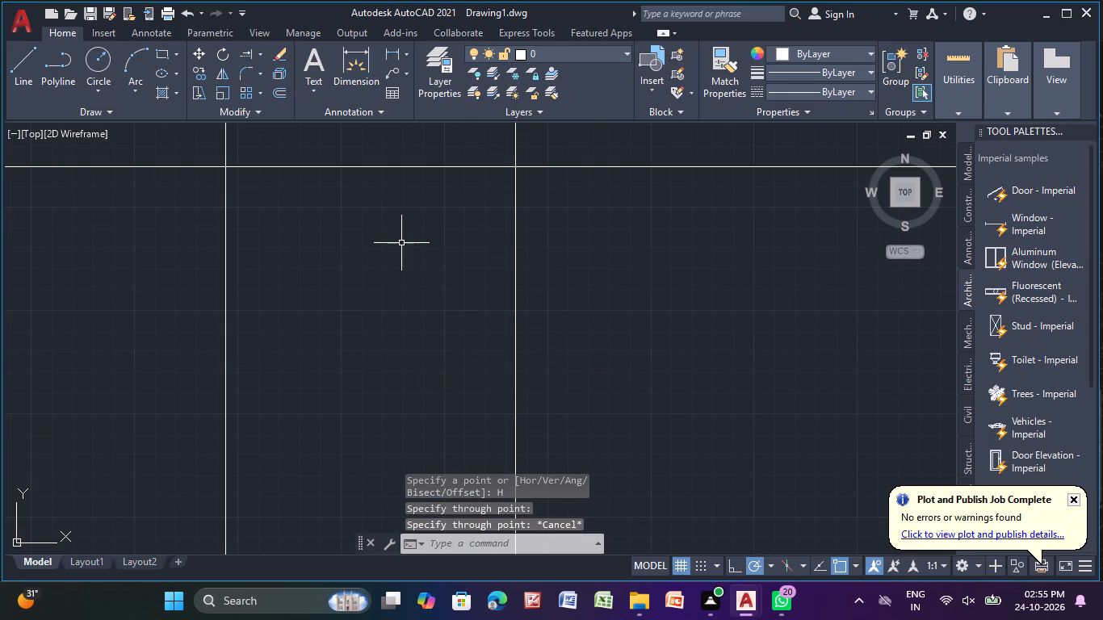
# Copy the horizontal construction line straight below the original to enclose a rectangle with the vertical lines.
pyautogui.click(323, 166)
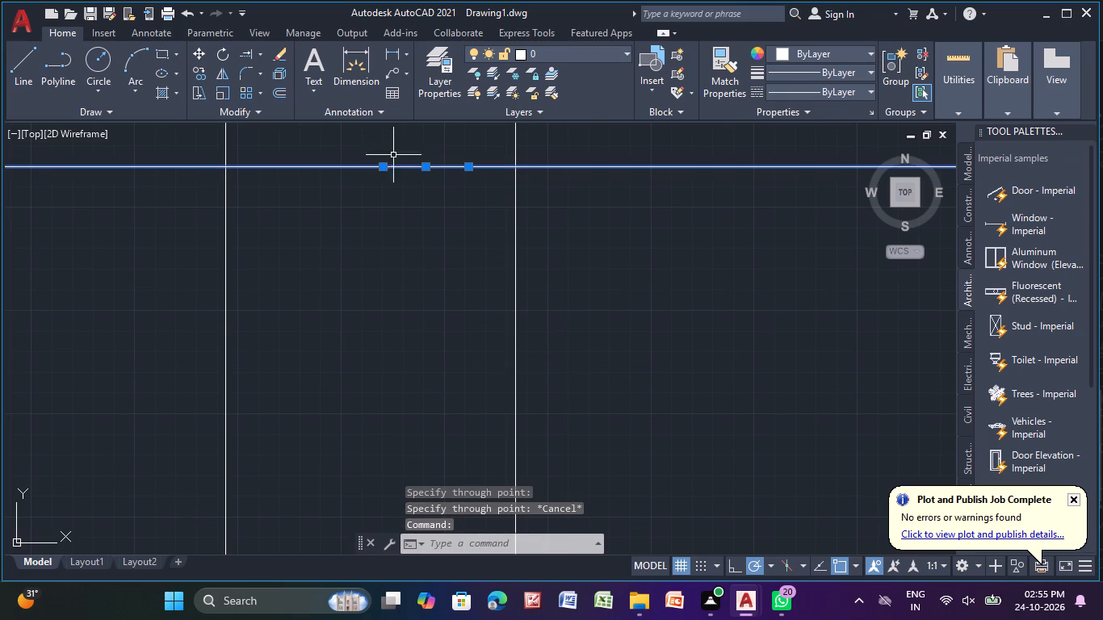
pyautogui.click(205, 69)
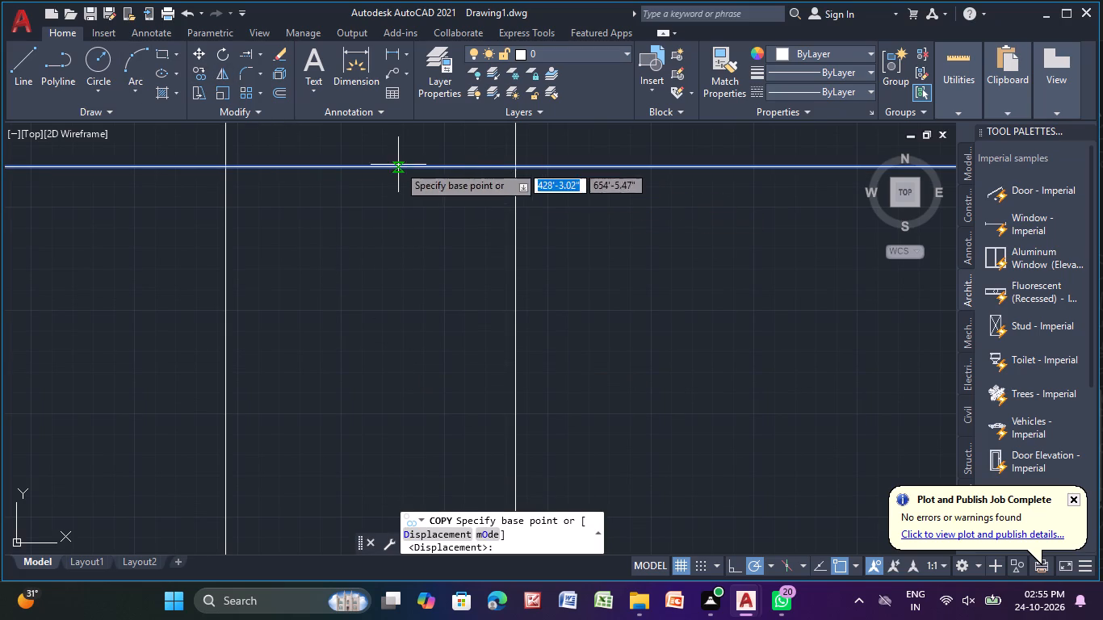
pyautogui.click(398, 164)
pyautogui.click(380, 396)
pyautogui.press('Escape')
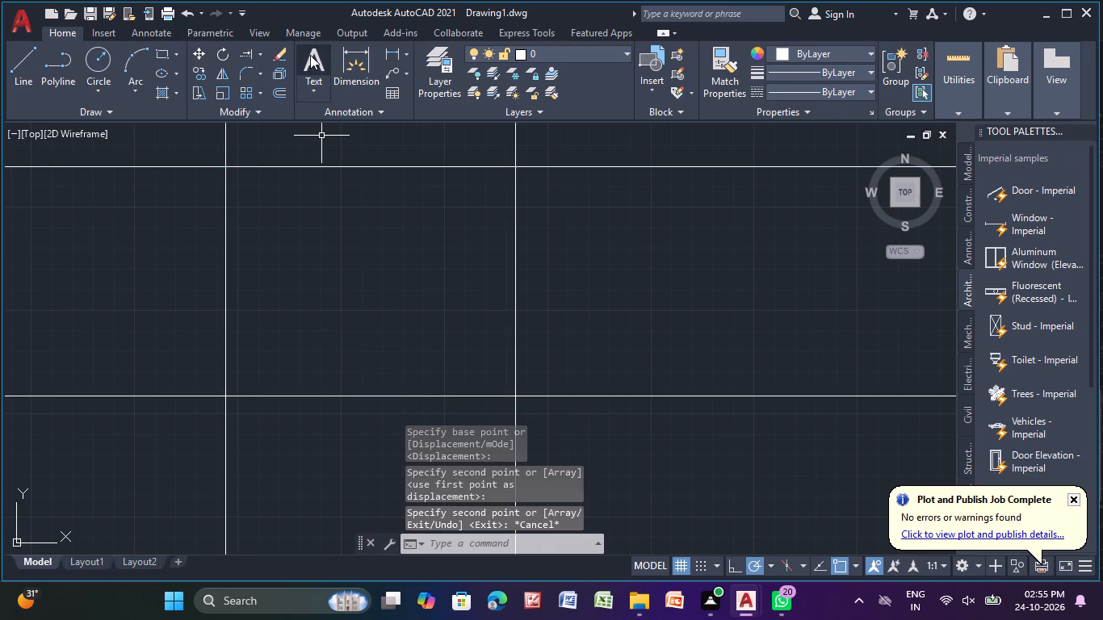
# Trim all construction line ends beyond the four intersections, leaving only a closed rectangle.
pyautogui.click(251, 49)
pyautogui.click(263, 57)
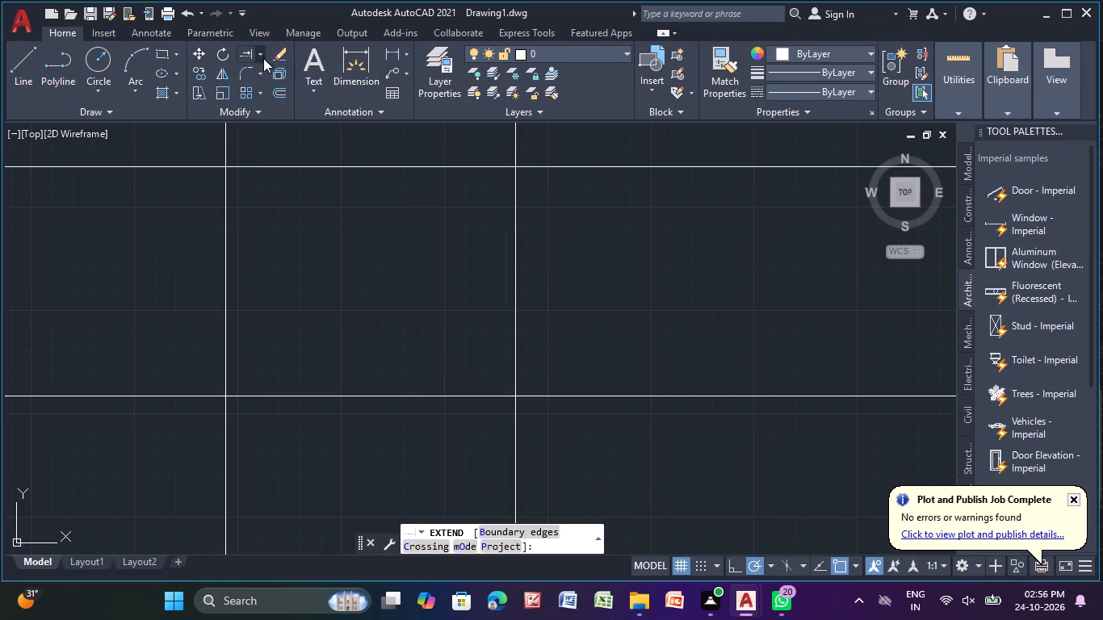
pyautogui.click(263, 82)
pyautogui.moveTo(187, 165); pyautogui.dragTo(166, 278)
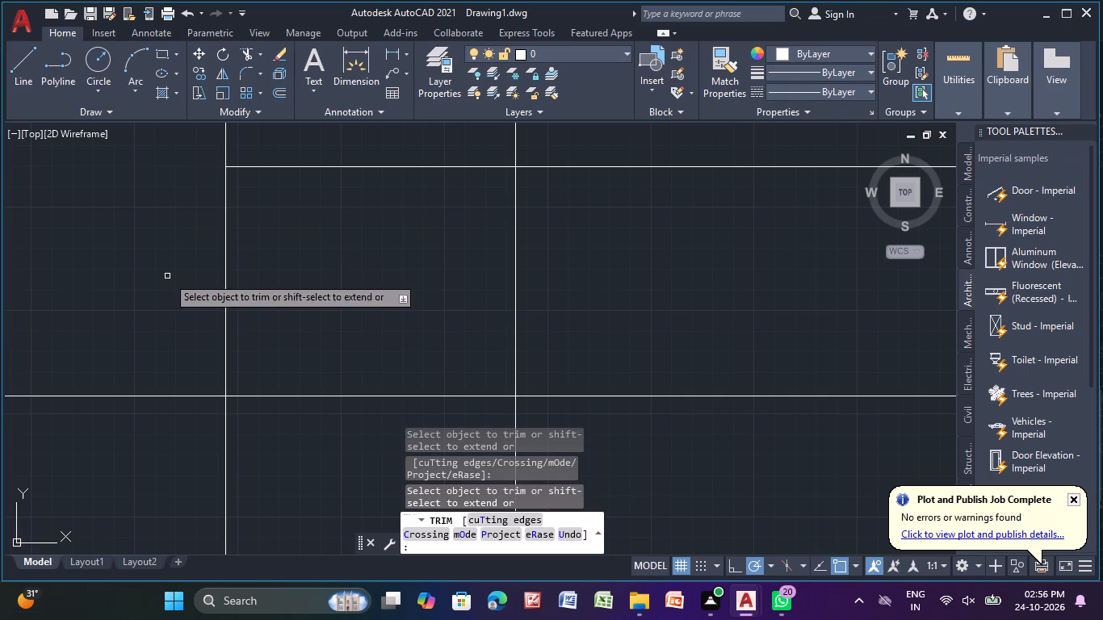
pyautogui.moveTo(166, 278); pyautogui.dragTo(163, 290)
pyautogui.moveTo(161, 320); pyautogui.dragTo(136, 460)
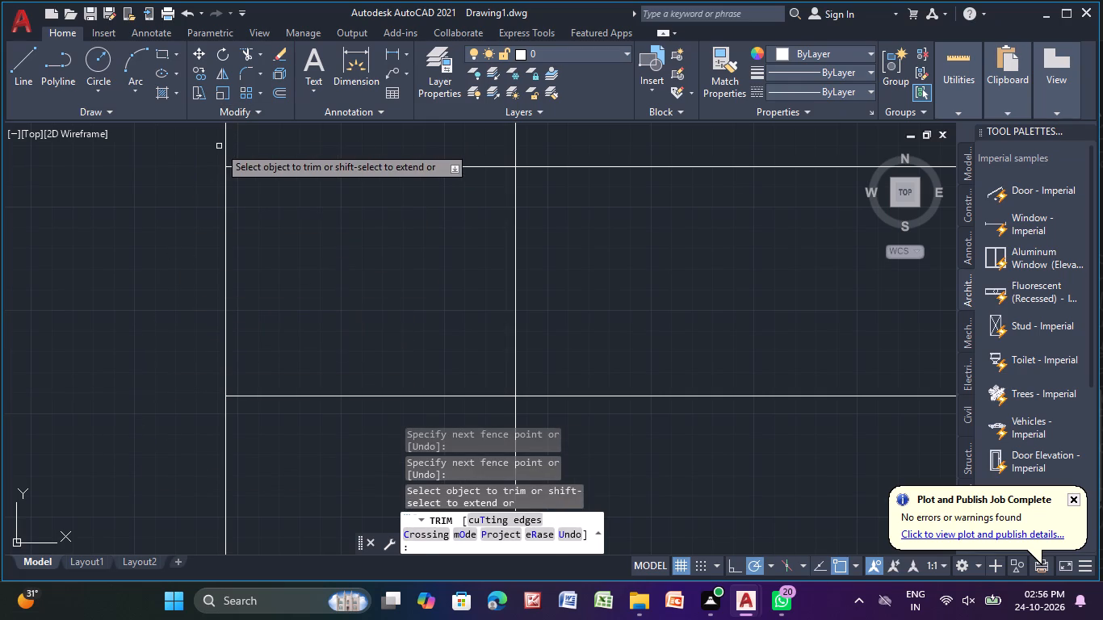
pyautogui.moveTo(219, 146); pyautogui.dragTo(511, 429)
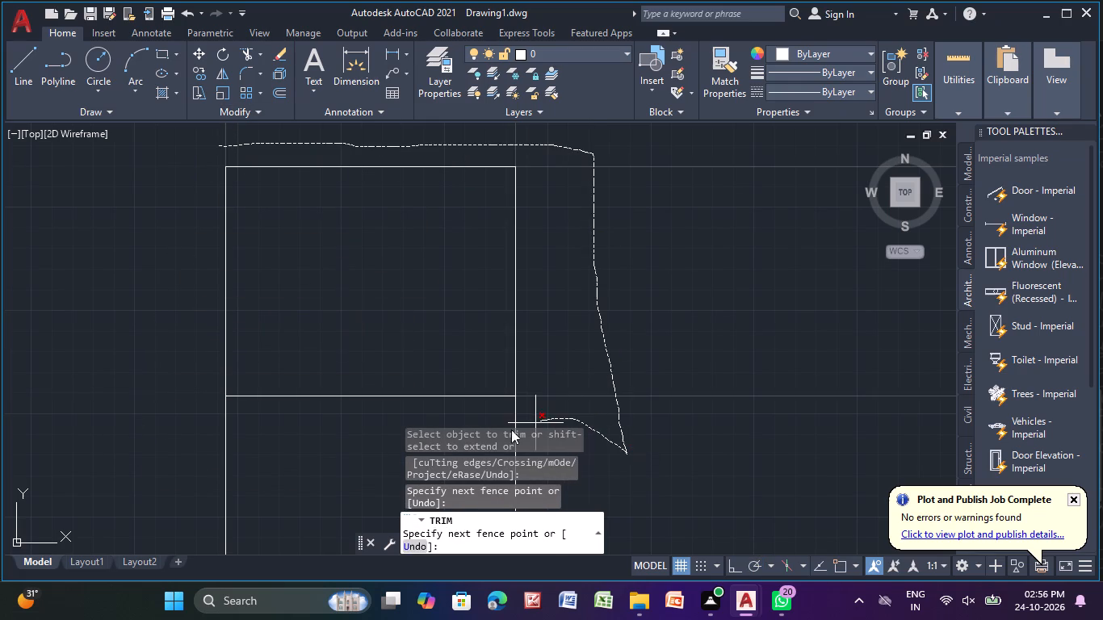
pyautogui.moveTo(511, 429); pyautogui.dragTo(185, 449)
pyautogui.moveTo(179, 438); pyautogui.dragTo(363, 438, button='middle')
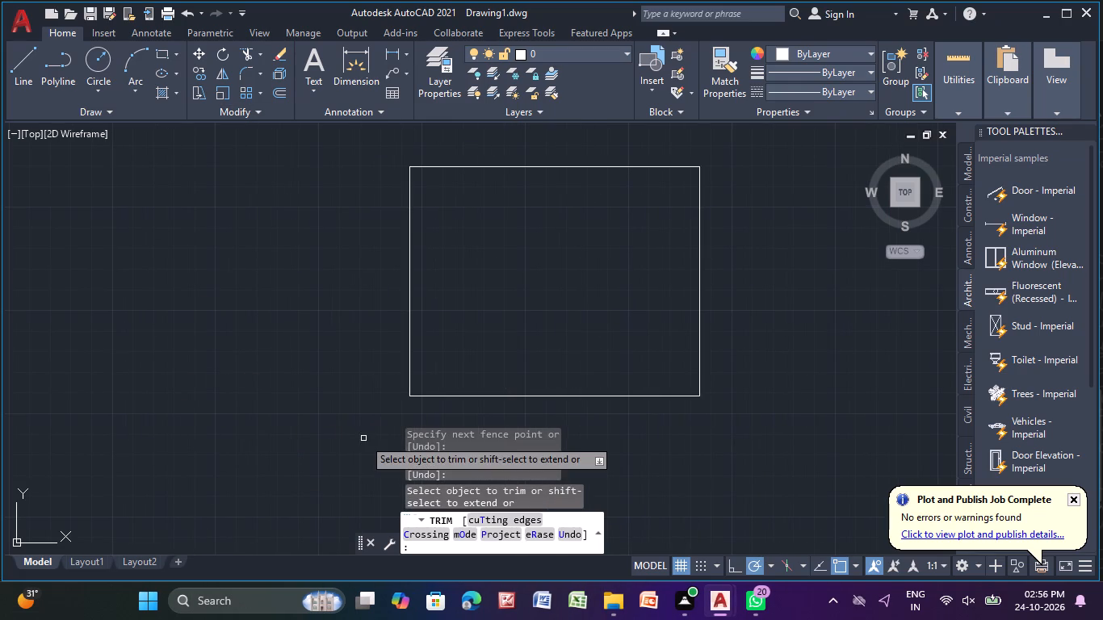
pyautogui.press('Escape')
# Offset the rectangle's left edge and top edge 9" inward.
pyautogui.moveTo(513, 209); pyautogui.dragTo(498, 228, button='middle')
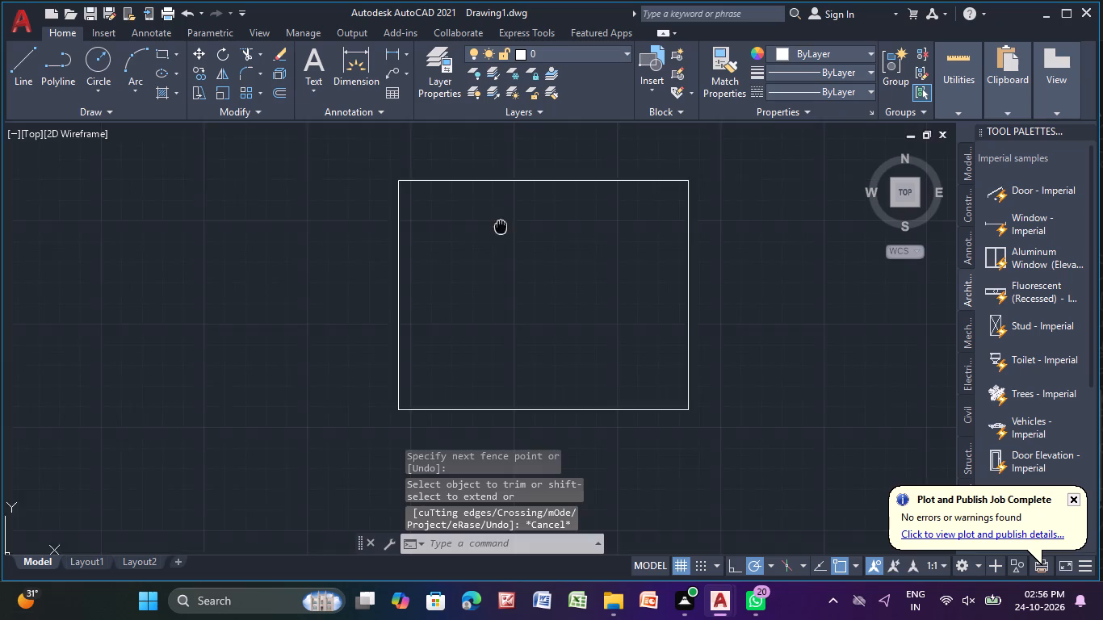
pyautogui.moveTo(498, 228); pyautogui.dragTo(469, 264, button='middle')
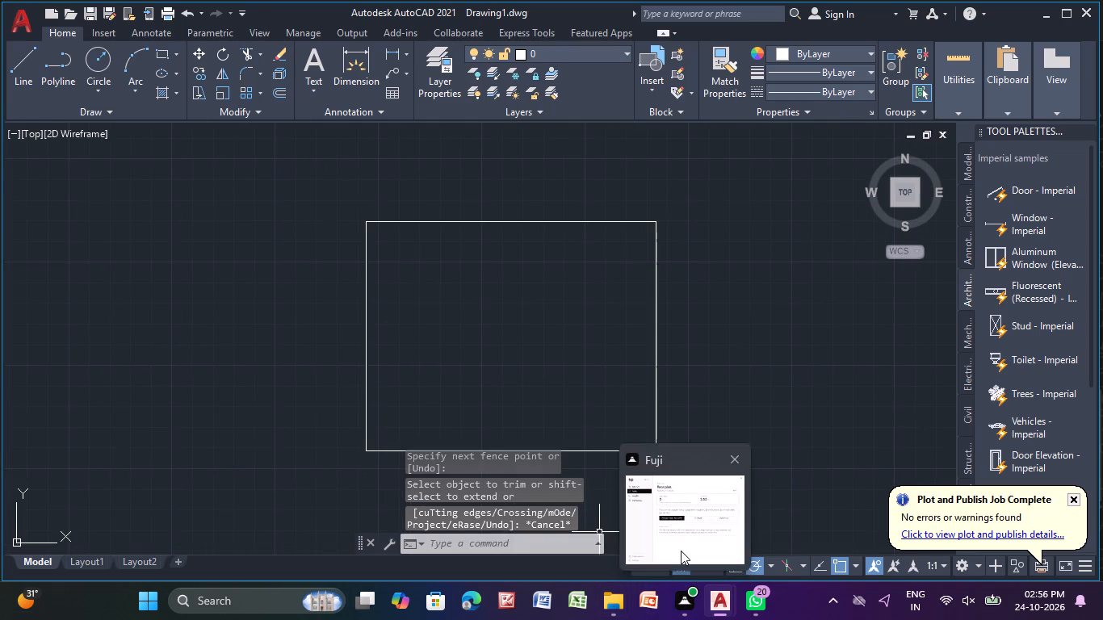
pyautogui.scroll(2, 333, 264)
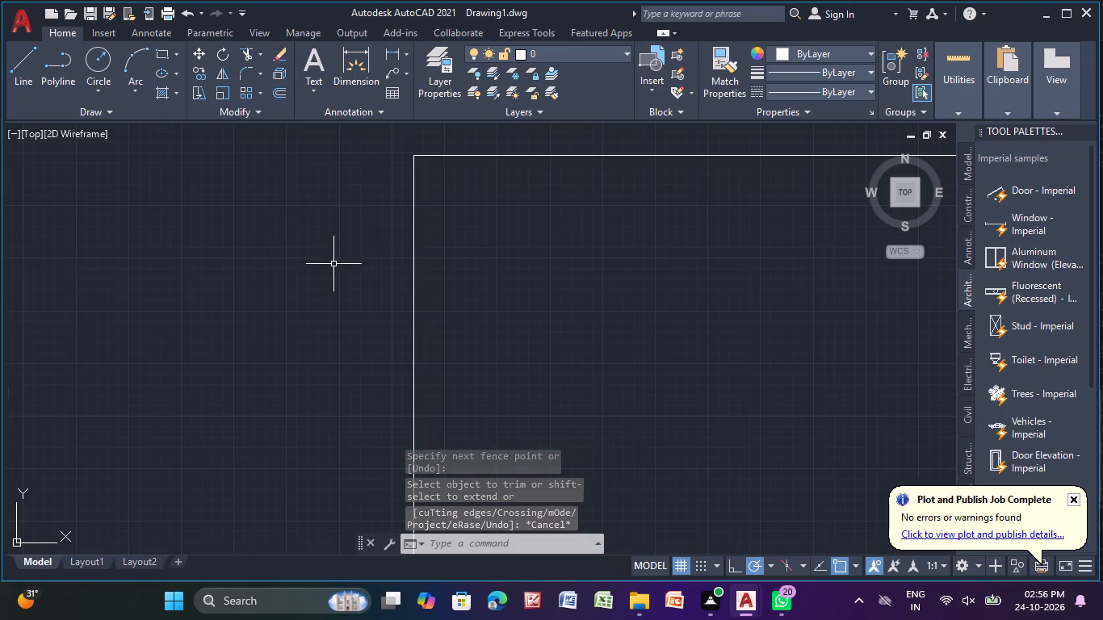
pyautogui.moveTo(441, 237); pyautogui.dragTo(220, 244, button='middle')
pyautogui.click(192, 258)
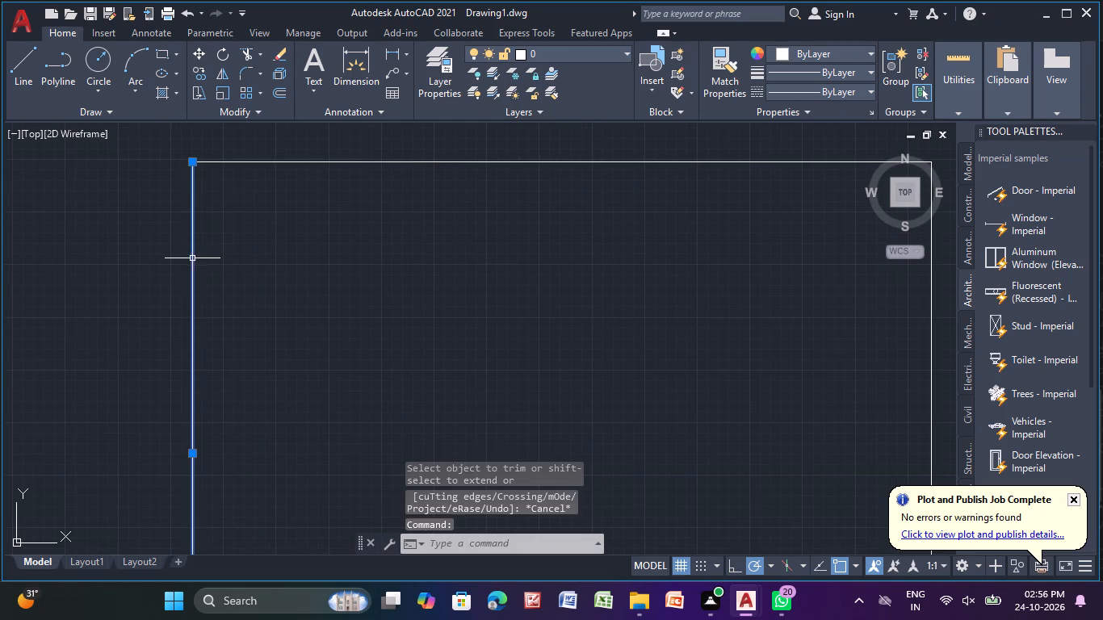
pyautogui.click(280, 85)
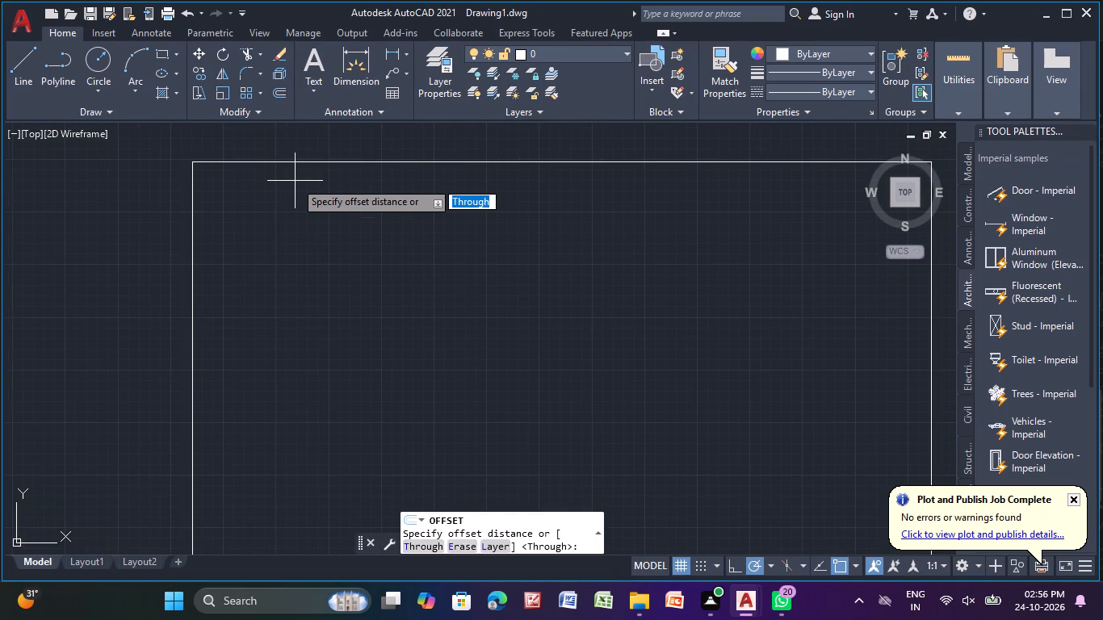
pyautogui.press('Return')
pyautogui.write('9"')
pyautogui.press('Return')
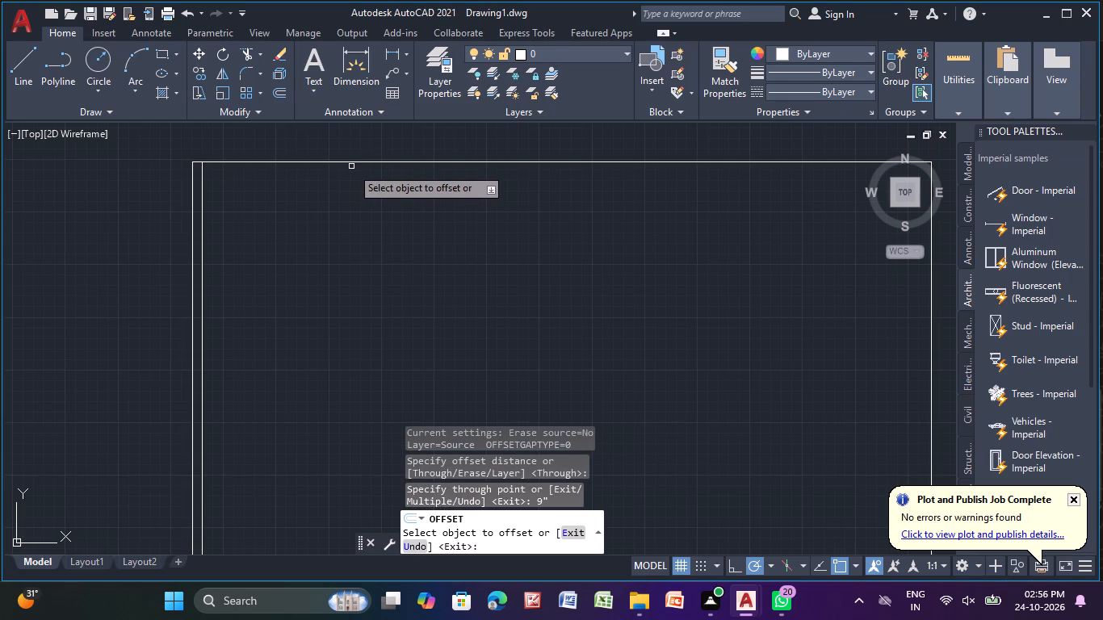
pyautogui.click(360, 161)
pyautogui.press('9')
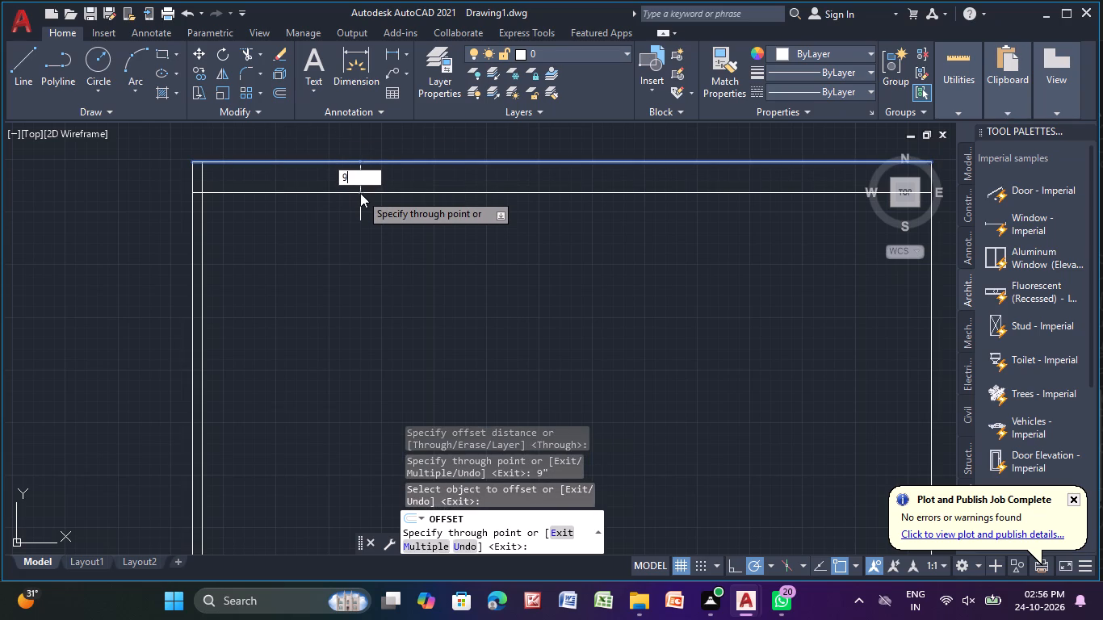
pyautogui.hotkey('shift', '"')
pyautogui.press('Return')
# Offset the rectangle's right edge about 15'-6" inward, and offset that new vertical line a further 9" inward.
pyautogui.scroll(-1, 401, 191)
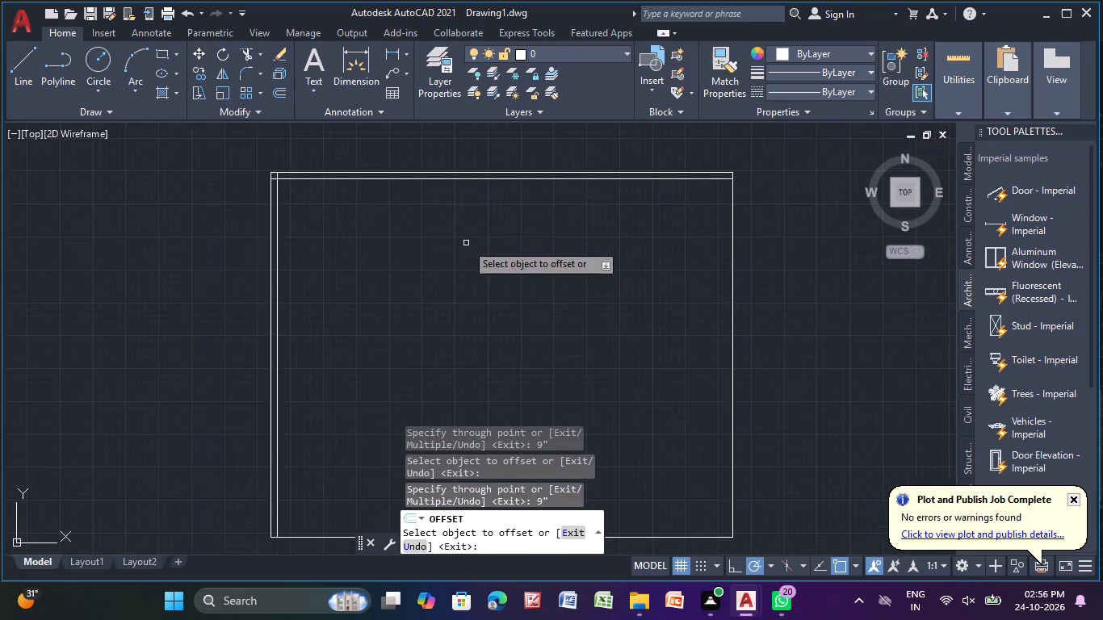
pyautogui.moveTo(469, 245); pyautogui.dragTo(134, 167, button='middle')
pyautogui.moveTo(540, 175); pyautogui.dragTo(706, 247, button='middle')
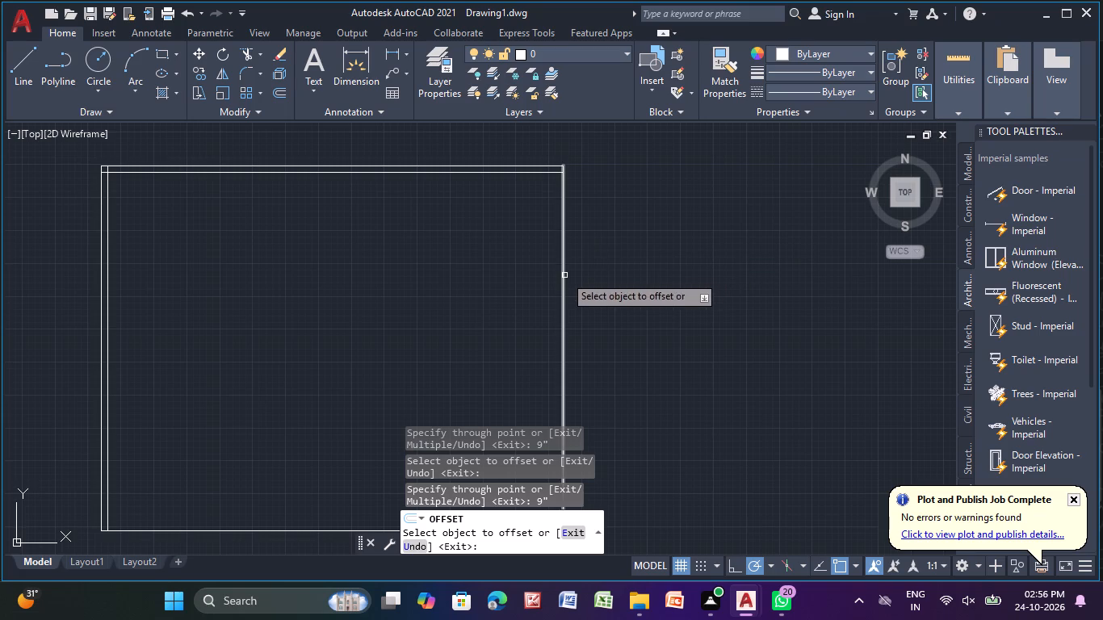
pyautogui.click(564, 275)
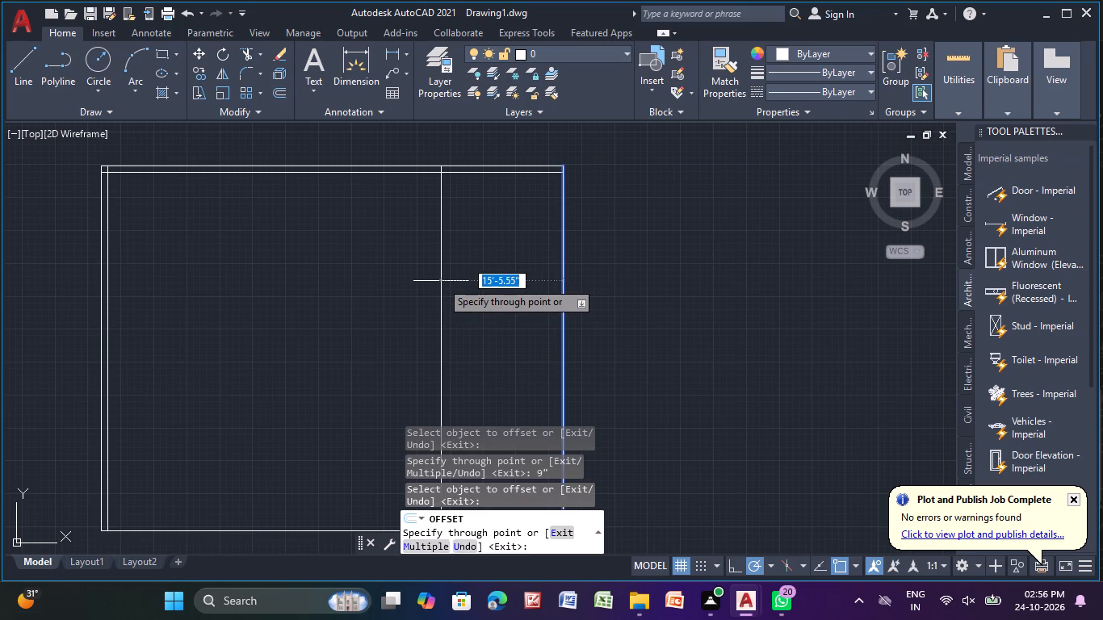
pyautogui.click(440, 279)
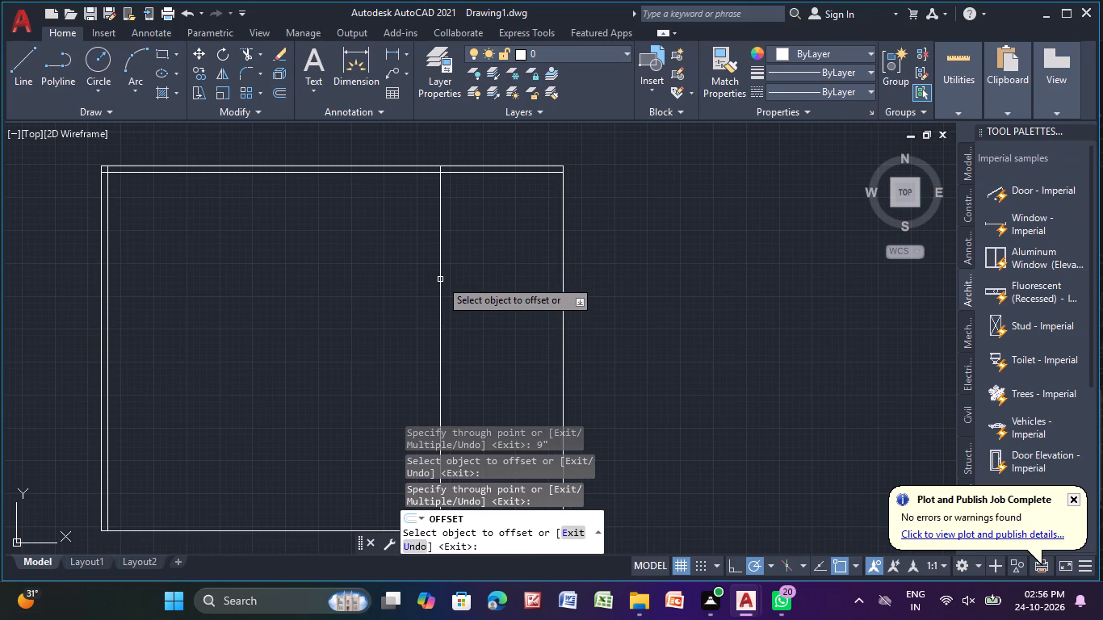
pyautogui.click(440, 279)
pyautogui.write('9"')
pyautogui.press('Return')
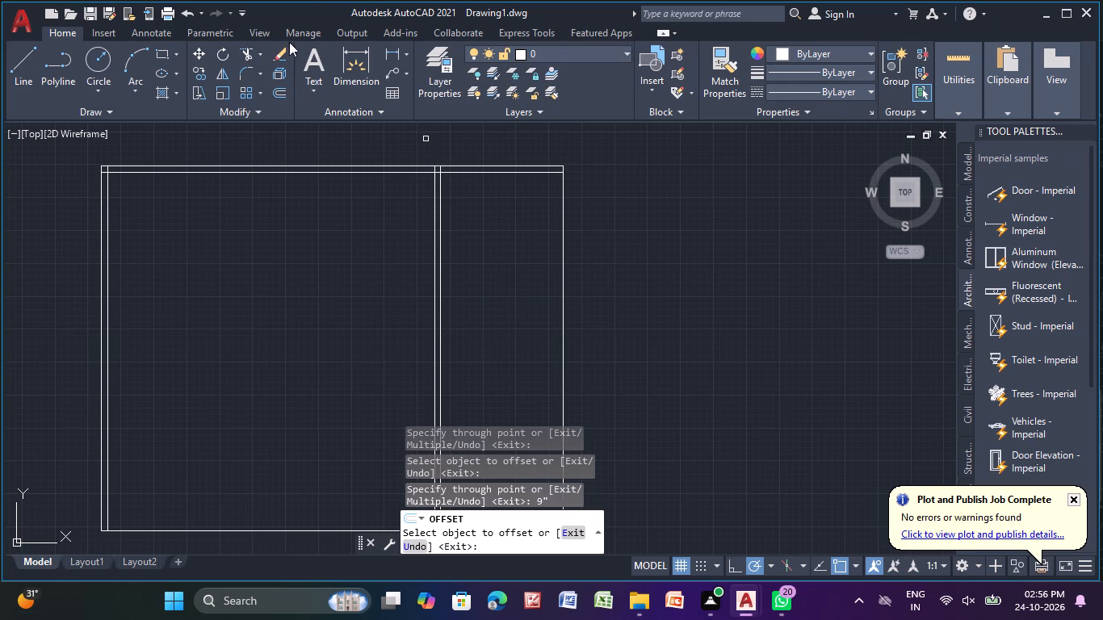
# Trim away the old right edge and the top and bottom line portions beyond the new vertical wall lines.
pyautogui.click(248, 56)
pyautogui.moveTo(506, 141); pyautogui.dragTo(702, 331)
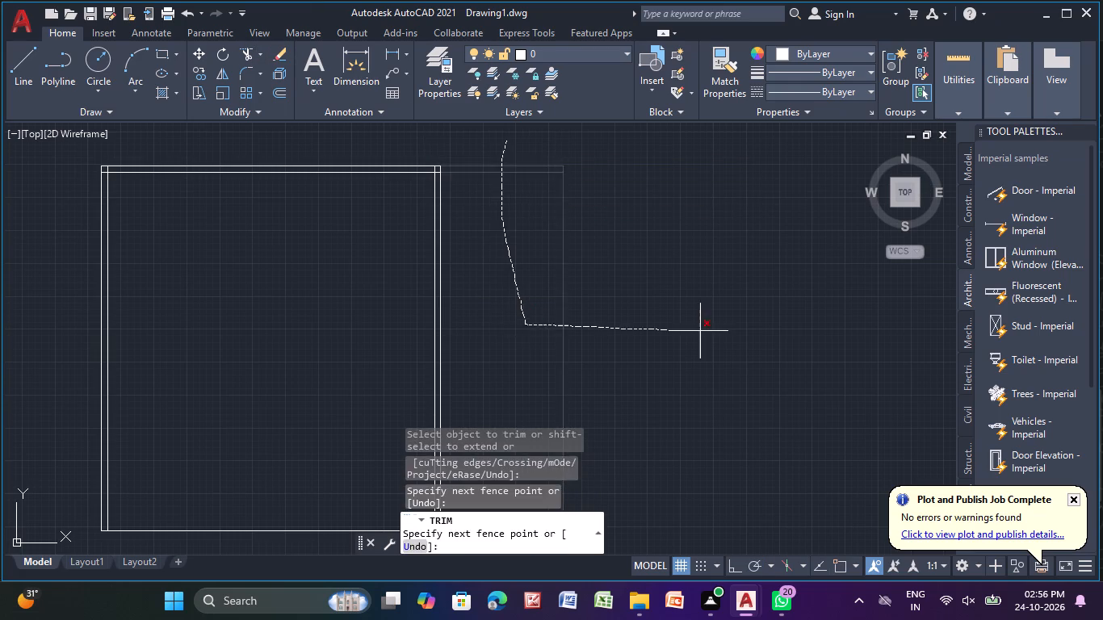
pyautogui.moveTo(702, 331); pyautogui.dragTo(702, 331)
pyautogui.scroll(-1, 701, 329)
pyautogui.moveTo(695, 319); pyautogui.dragTo(665, 174, button='middle')
pyautogui.moveTo(547, 270); pyautogui.dragTo(549, 402)
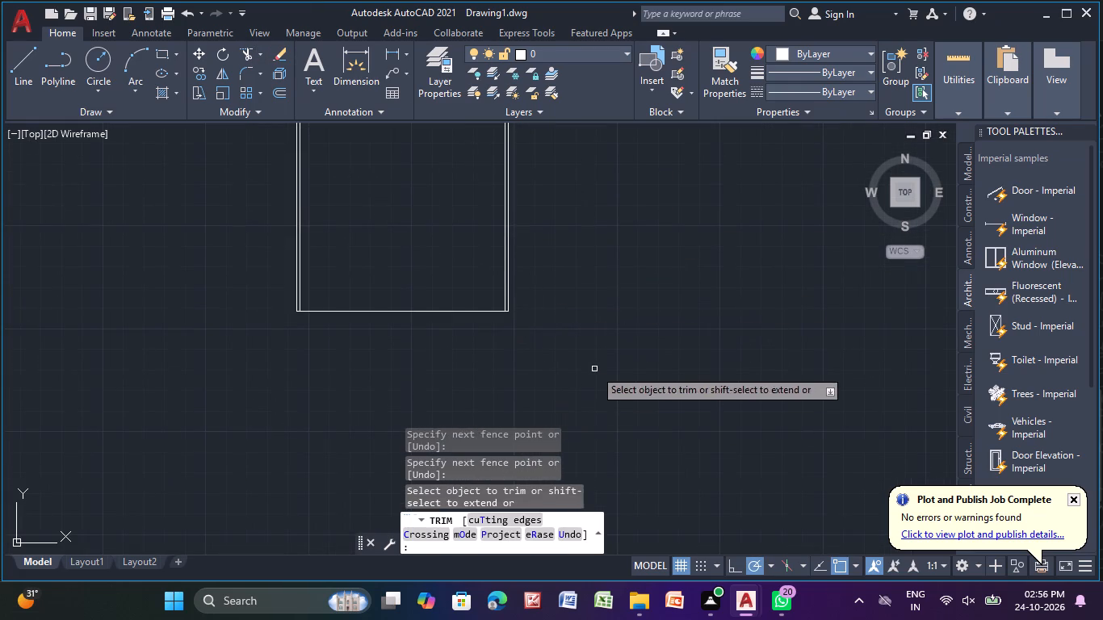
pyautogui.moveTo(605, 349); pyautogui.dragTo(592, 512, button='middle')
pyautogui.moveTo(627, 400); pyautogui.dragTo(628, 322, button='middle')
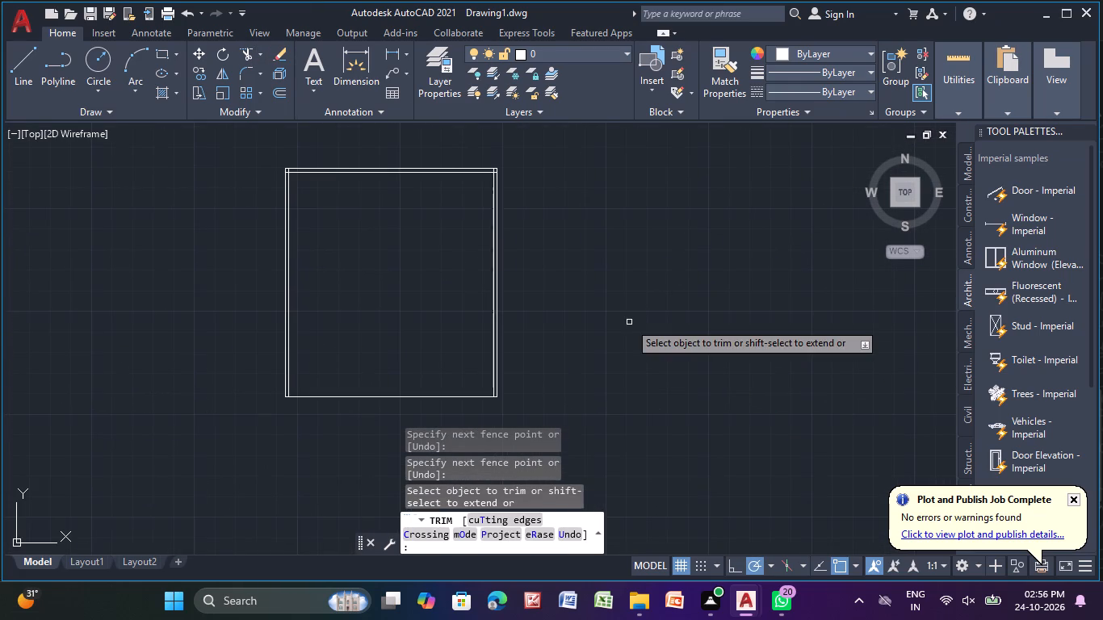
pyautogui.press('Escape')
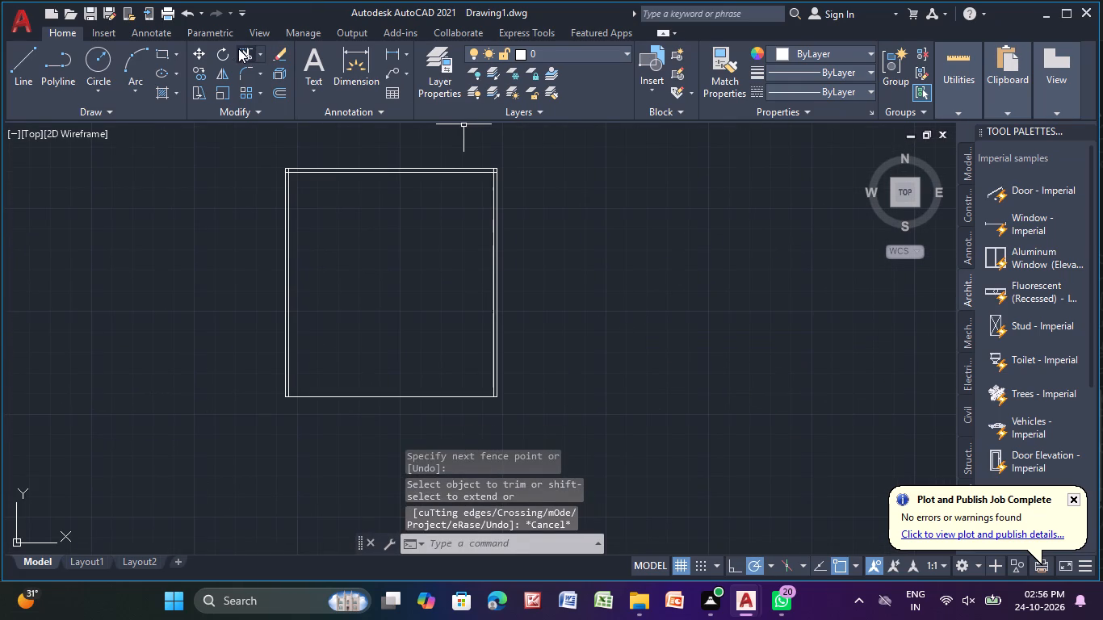
pyautogui.moveTo(363, 243); pyautogui.dragTo(369, 257, button='middle')
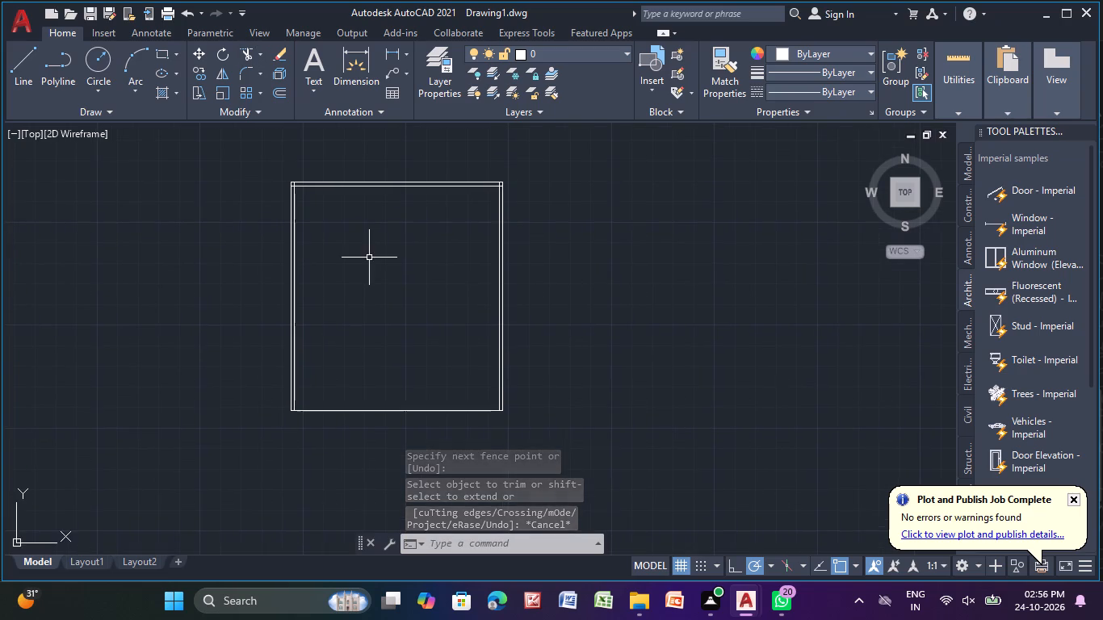
# Offset the left wall's inner line 11'-0" into the plan to start a vertical partition.
pyautogui.moveTo(369, 258); pyautogui.dragTo(368, 356, button='middle')
pyautogui.scroll(3, 367, 313)
pyautogui.moveTo(363, 315); pyautogui.dragTo(442, 371, button='middle')
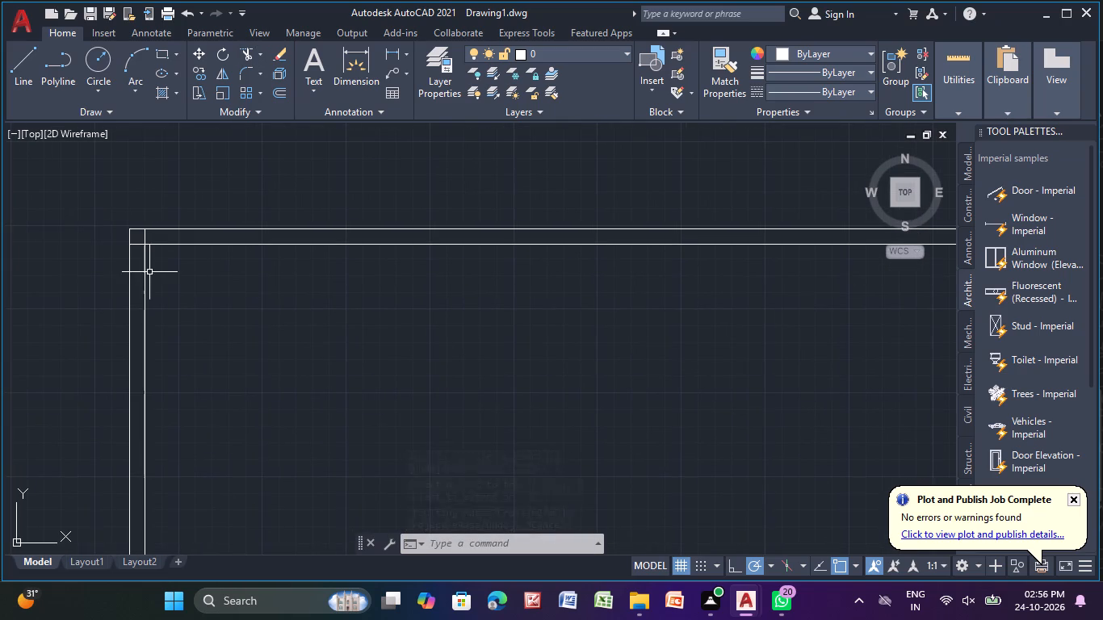
pyautogui.click(146, 264)
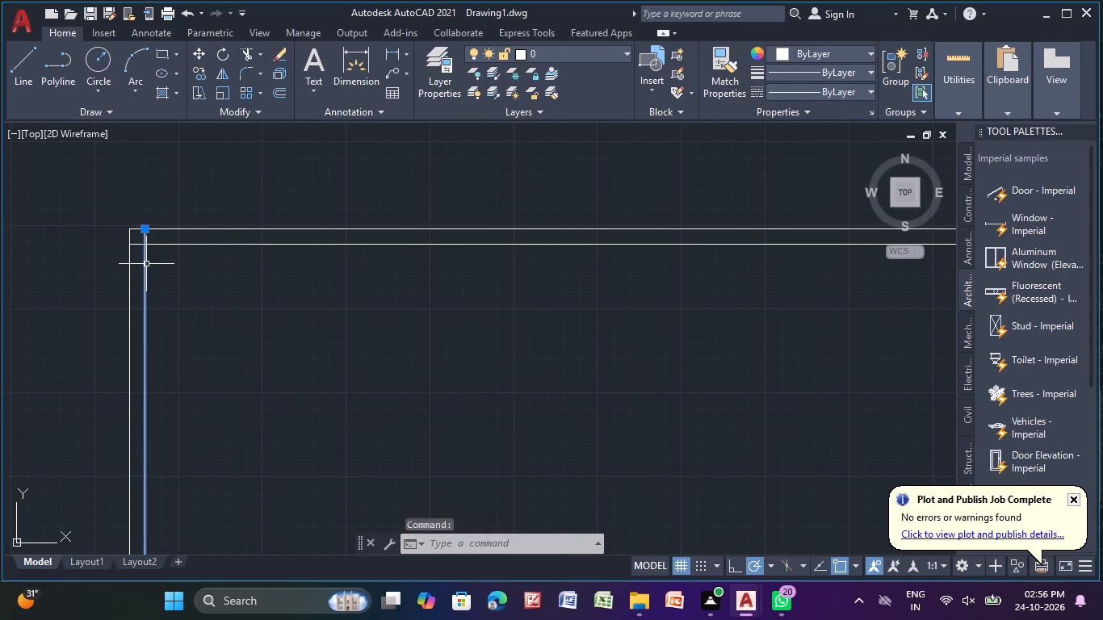
pyautogui.click(281, 89)
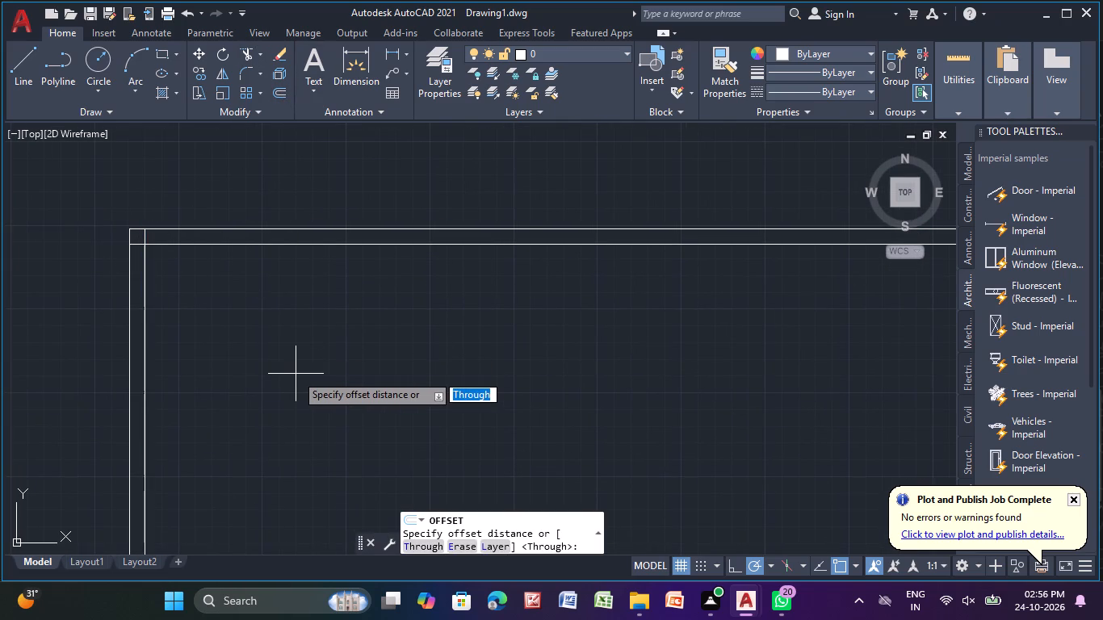
pyautogui.press('Return')
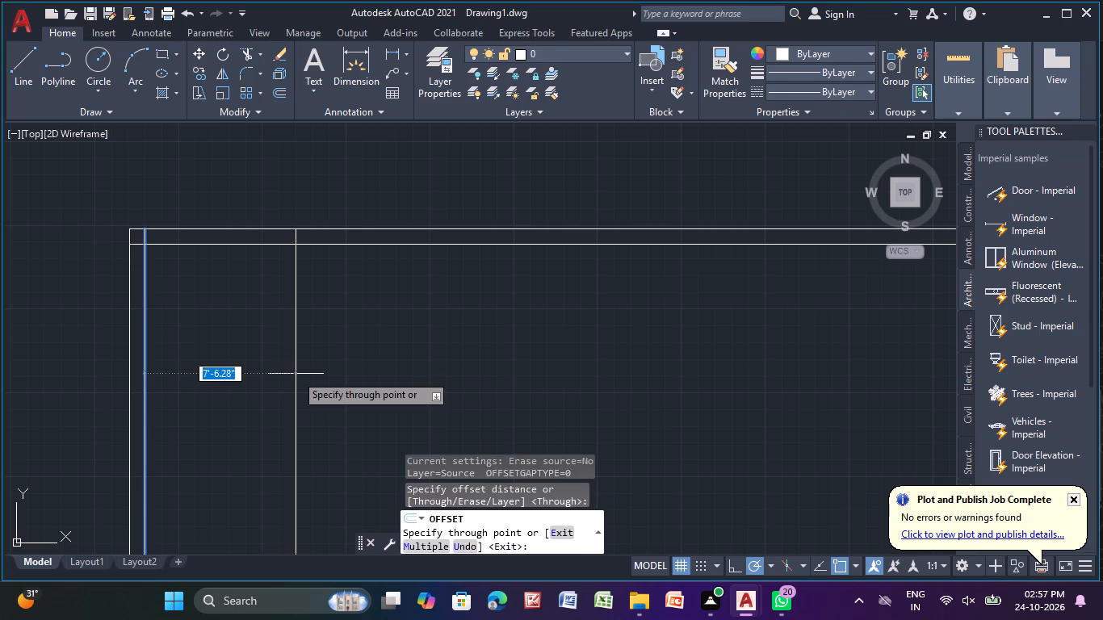
pyautogui.write('11')
pyautogui.write("'-0")
pyautogui.hotkey('shift', '"')
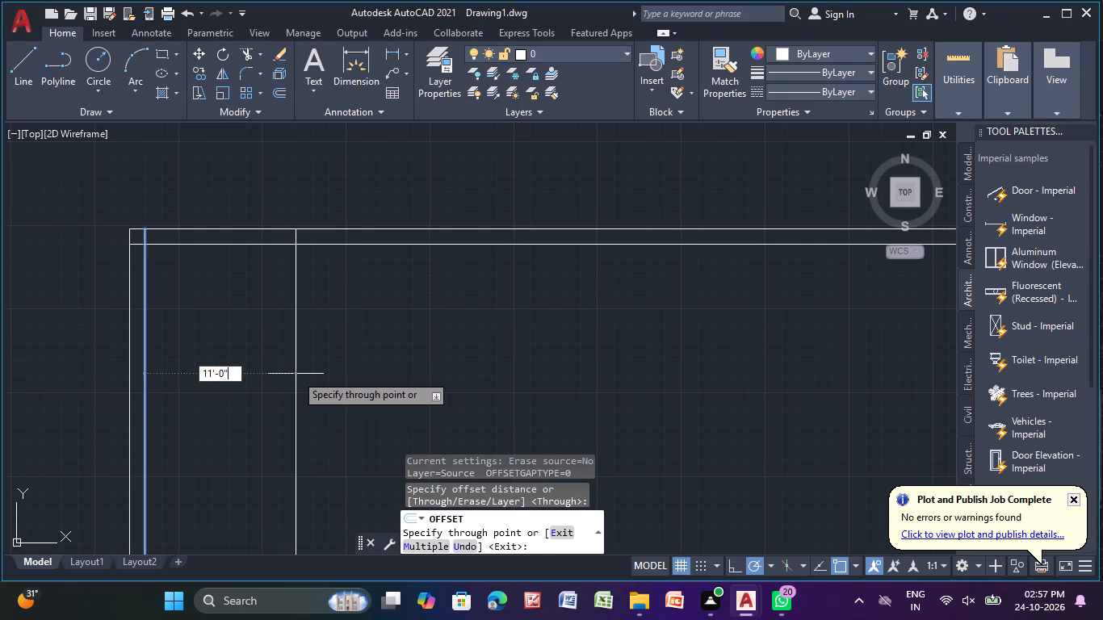
pyautogui.press('Return')
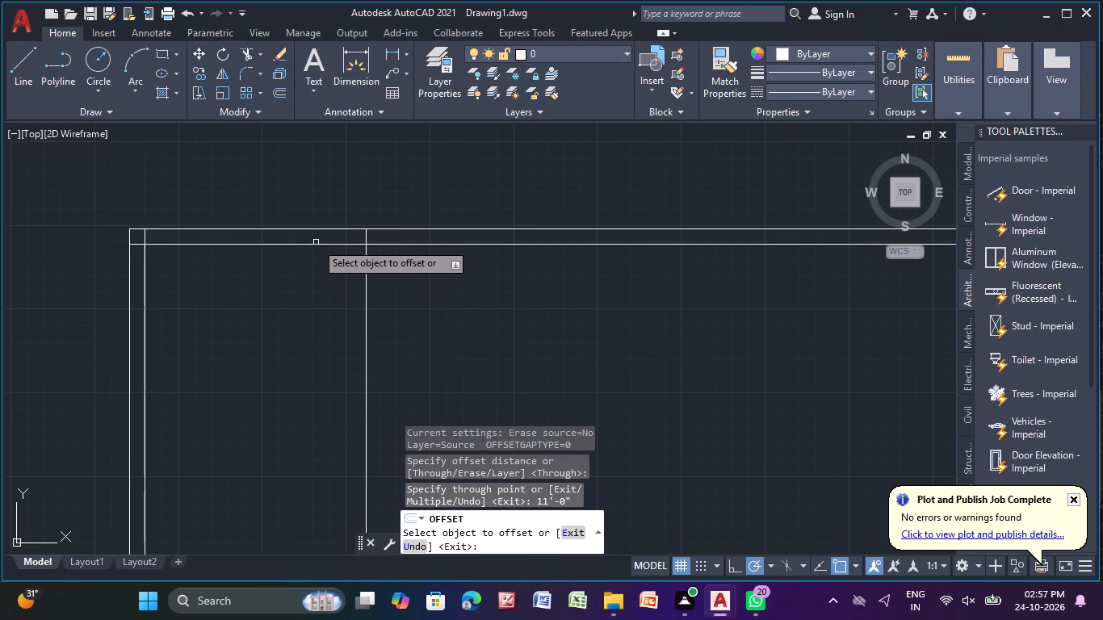
# Offset the top wall's inner line 10' downward to start a horizontal partition.
pyautogui.click(310, 247)
pyautogui.click(313, 243)
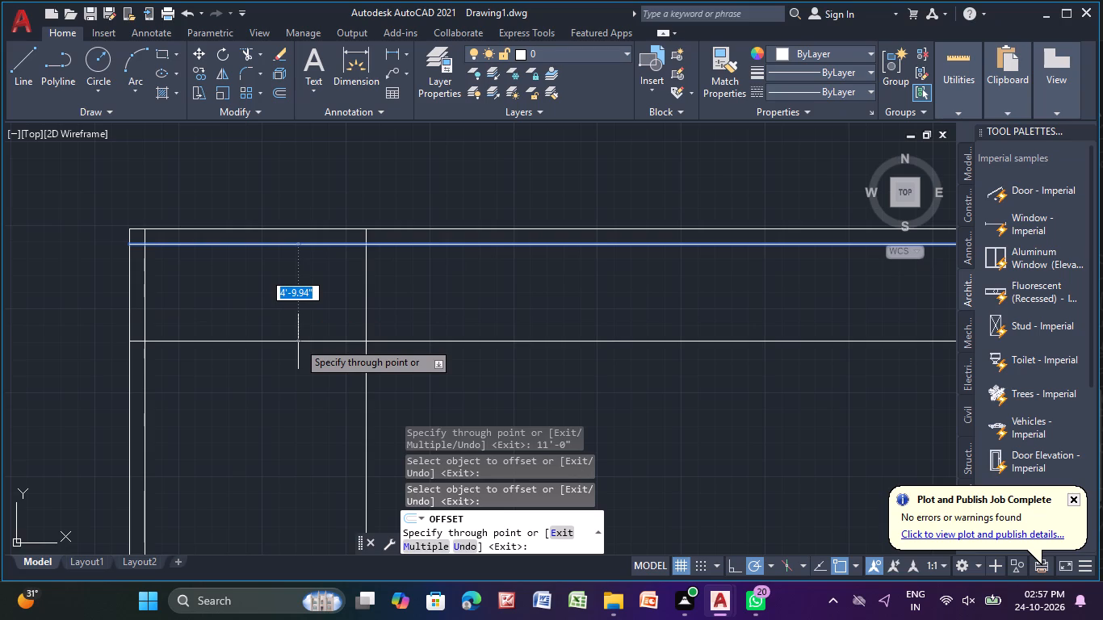
pyautogui.press('1')
pyautogui.write("0'")
pyautogui.press('Return')
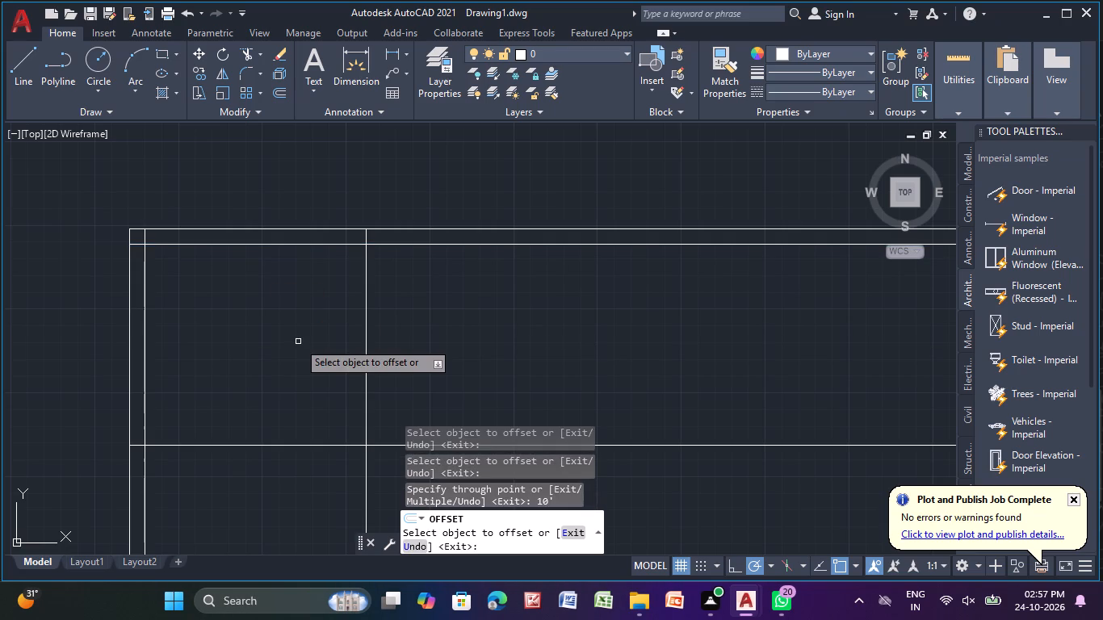
# Give both new partitions a 5" thickness by offsetting the horizontal line 5" downward and the vertical line 5" to the right.
pyautogui.moveTo(298, 341); pyautogui.dragTo(296, 255, button='middle')
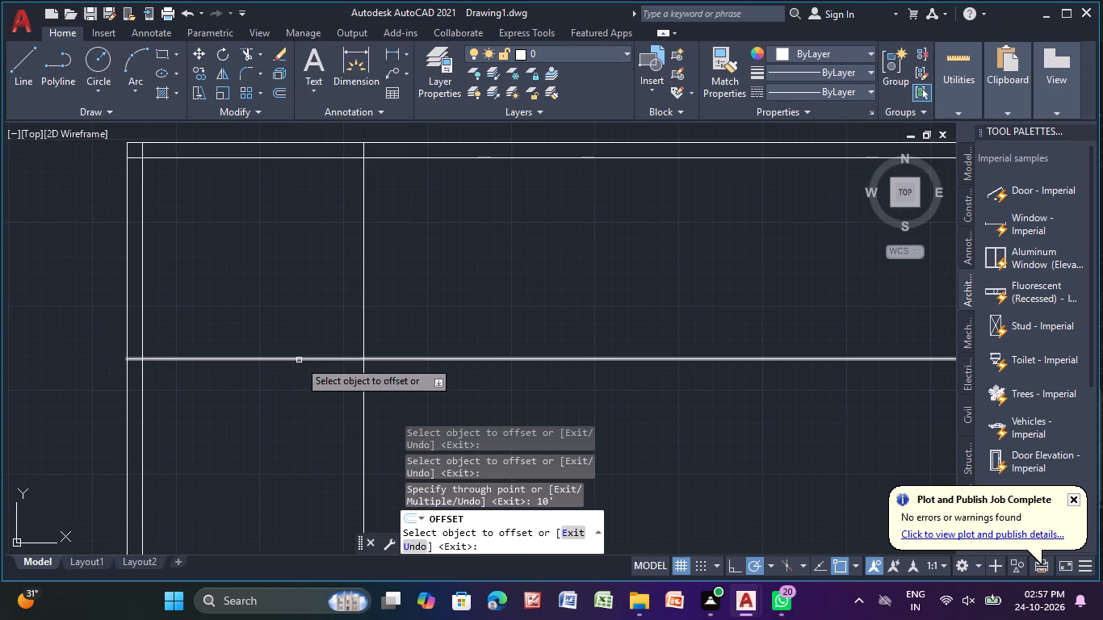
pyautogui.click(299, 360)
pyautogui.press('5')
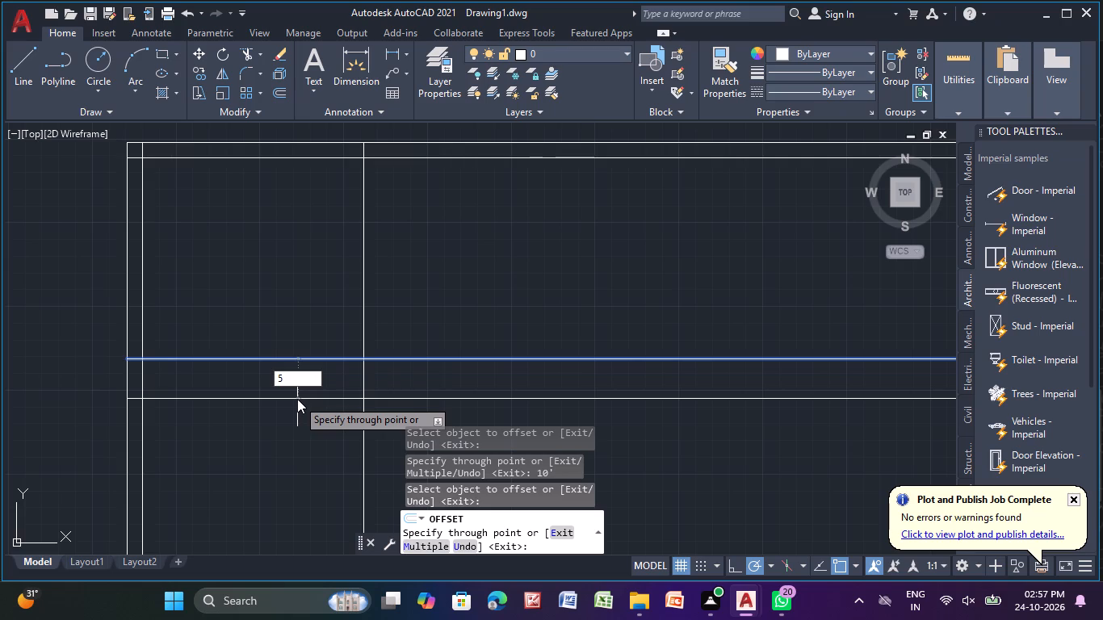
pyautogui.hotkey('shift', '"')
pyautogui.press('Return')
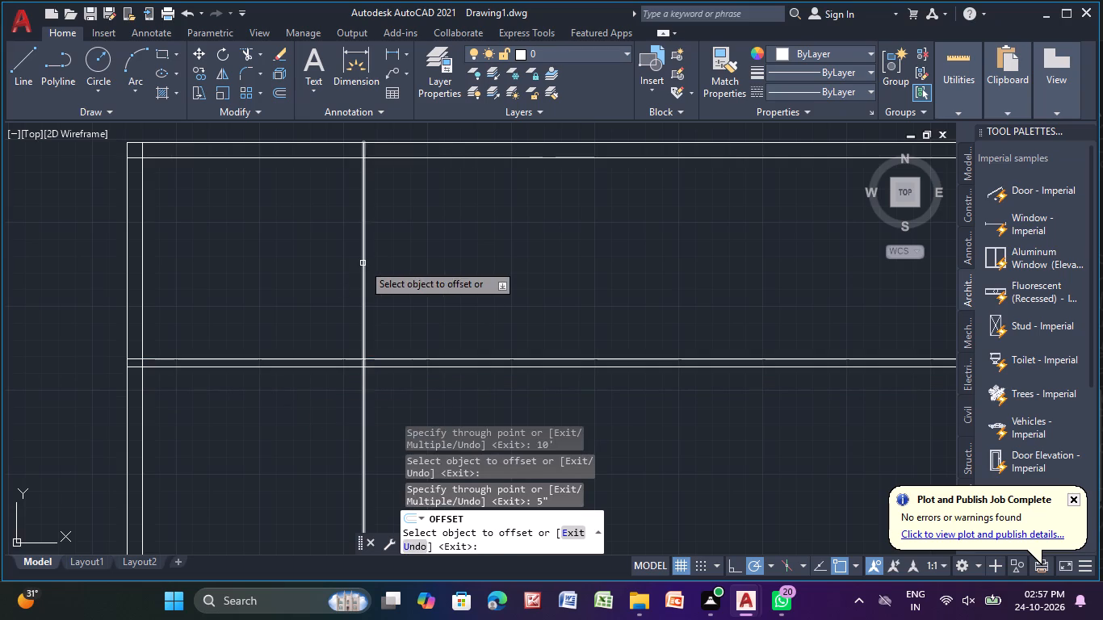
pyautogui.click(363, 263)
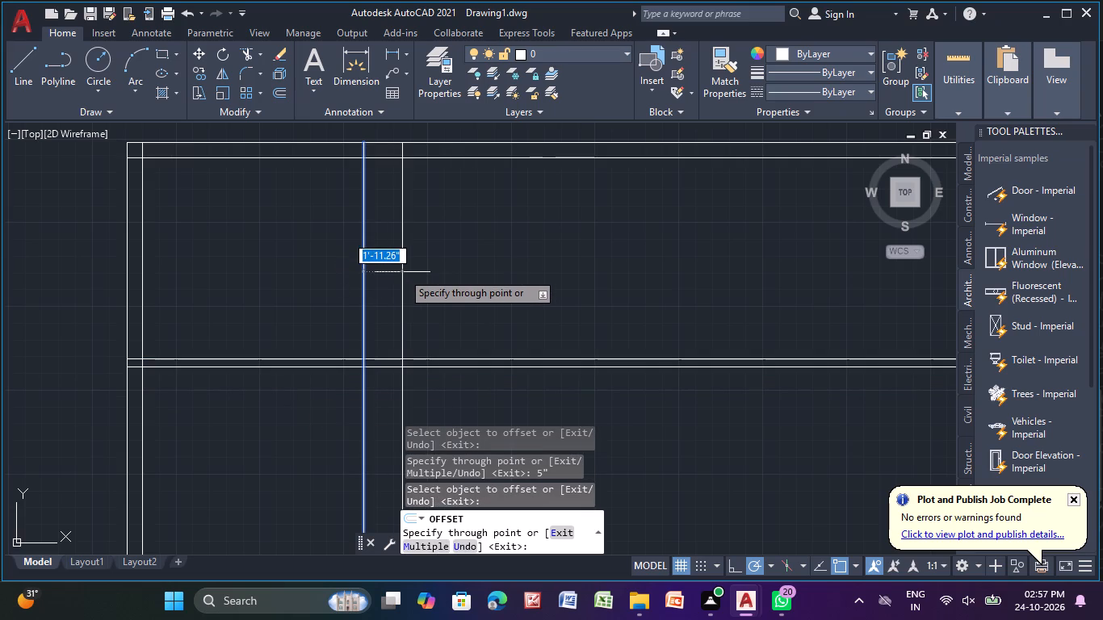
pyautogui.press('5')
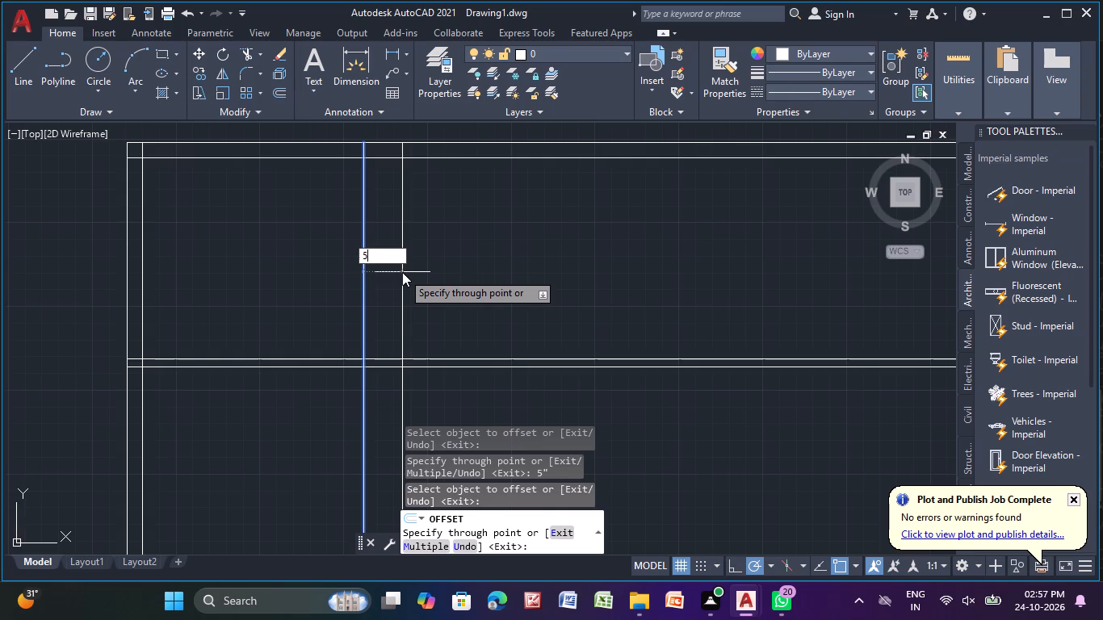
pyautogui.hotkey('shift', '"')
pyautogui.press('Return')
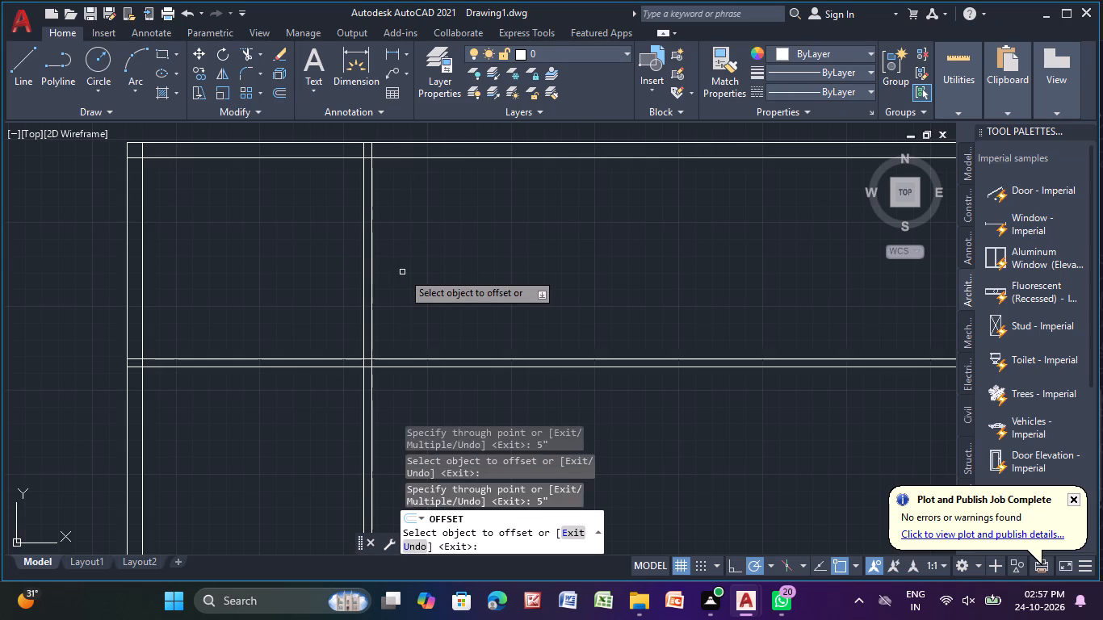
# Offset the vertical partition's right line 4'-4.5" to the right.
pyautogui.moveTo(392, 304); pyautogui.dragTo(329, 414, button='middle')
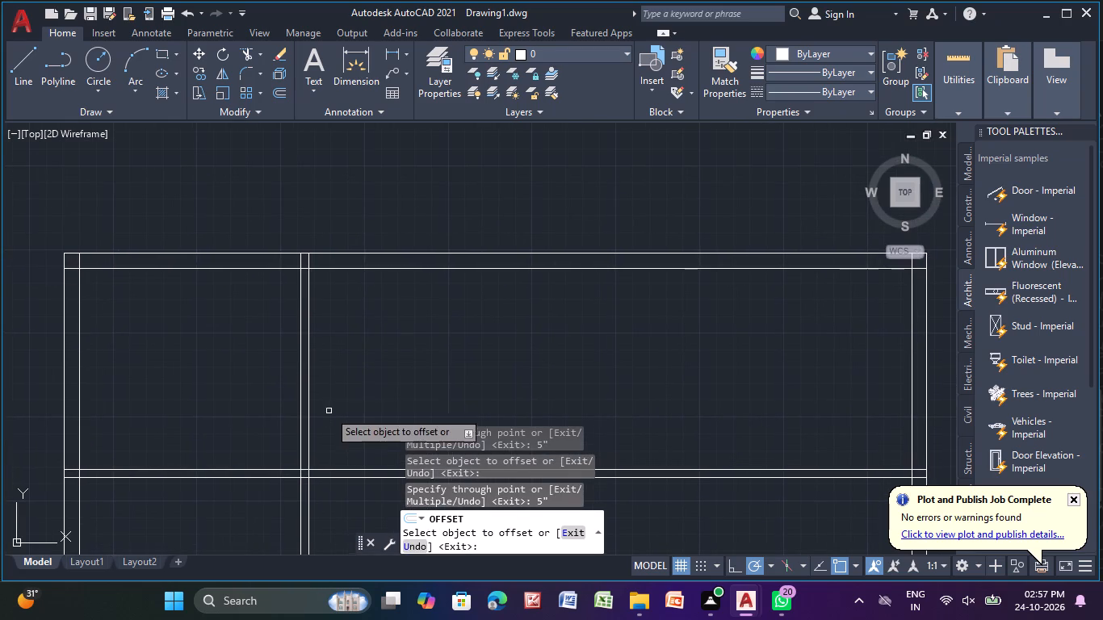
pyautogui.click(310, 344)
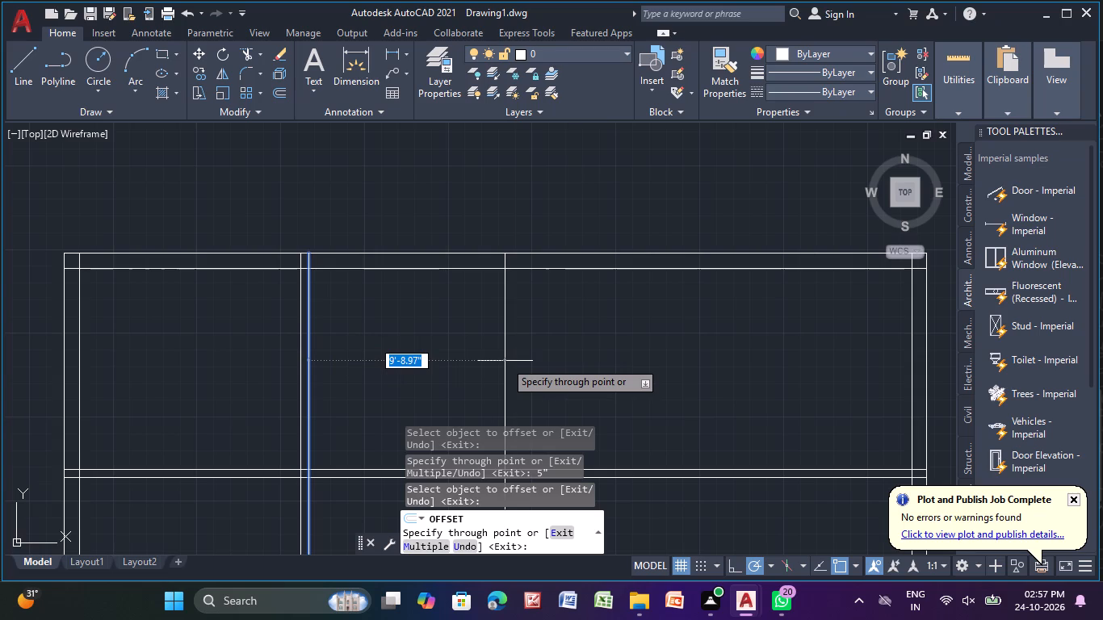
pyautogui.press('4')
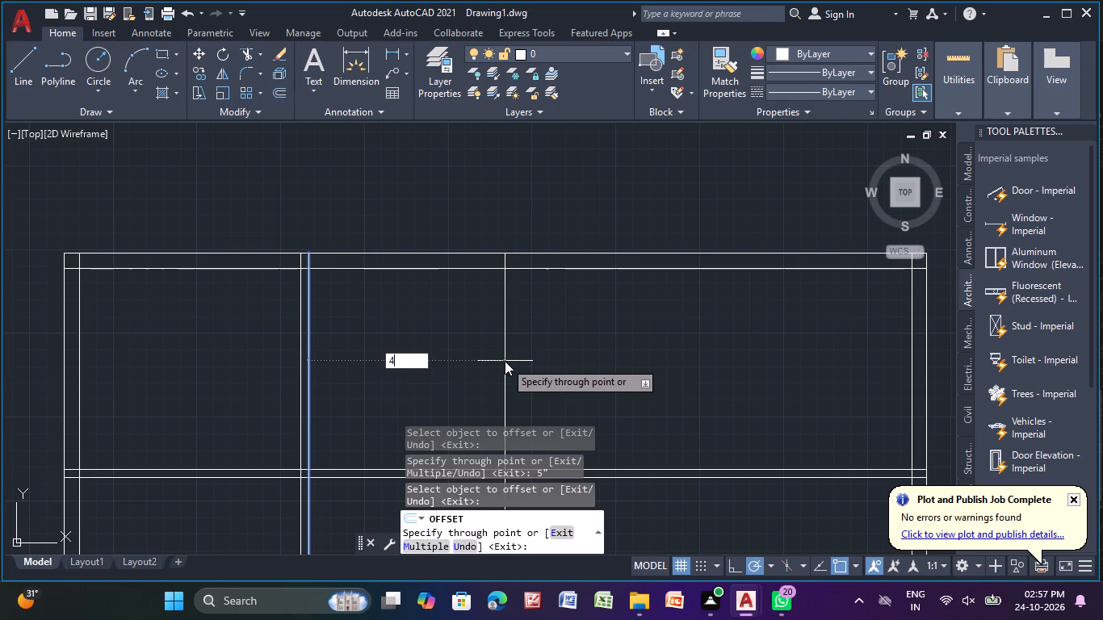
pyautogui.press("'")
pyautogui.press('-')
pyautogui.press('4')
pyautogui.write('.5')
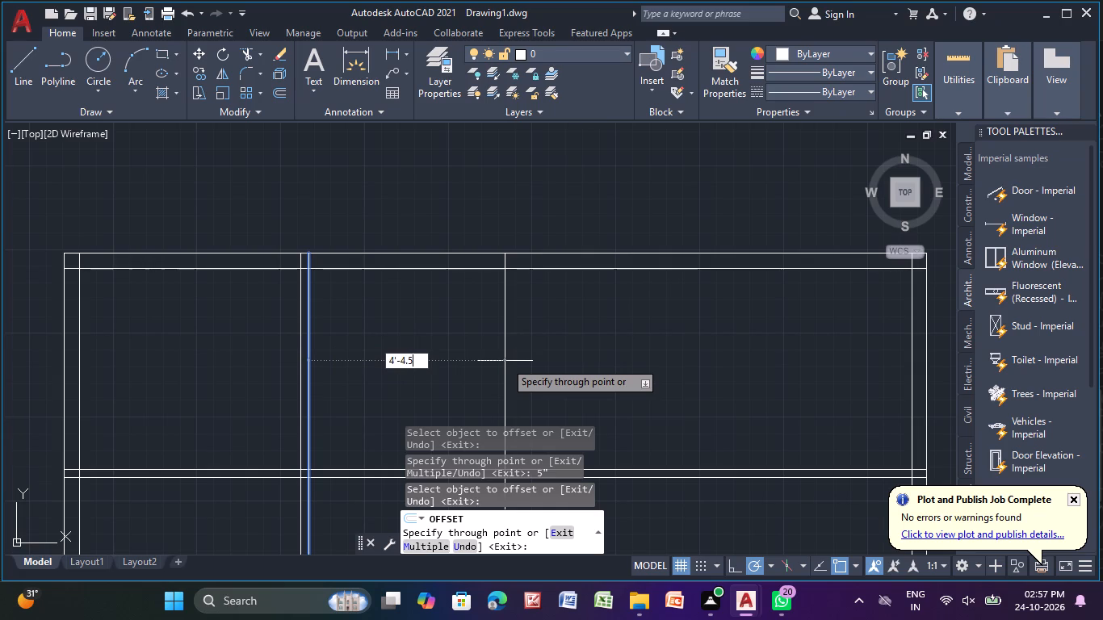
pyautogui.hotkey('shift', '"')
pyautogui.press('Return')
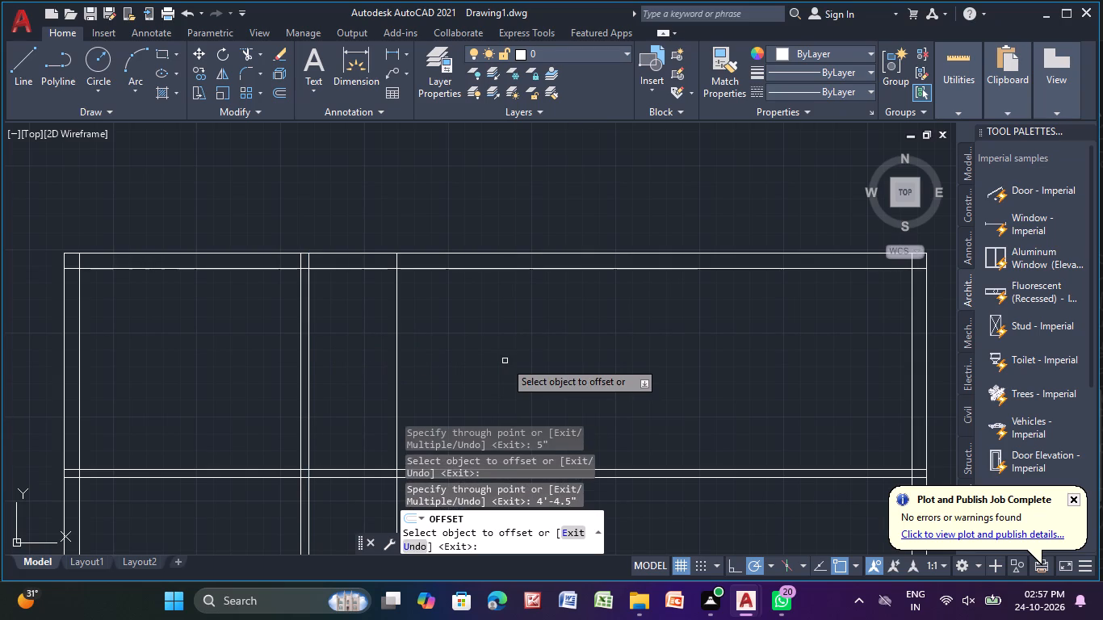
# Offset the top wall's inner line 6'-4.5" downward.
pyautogui.click(351, 268)
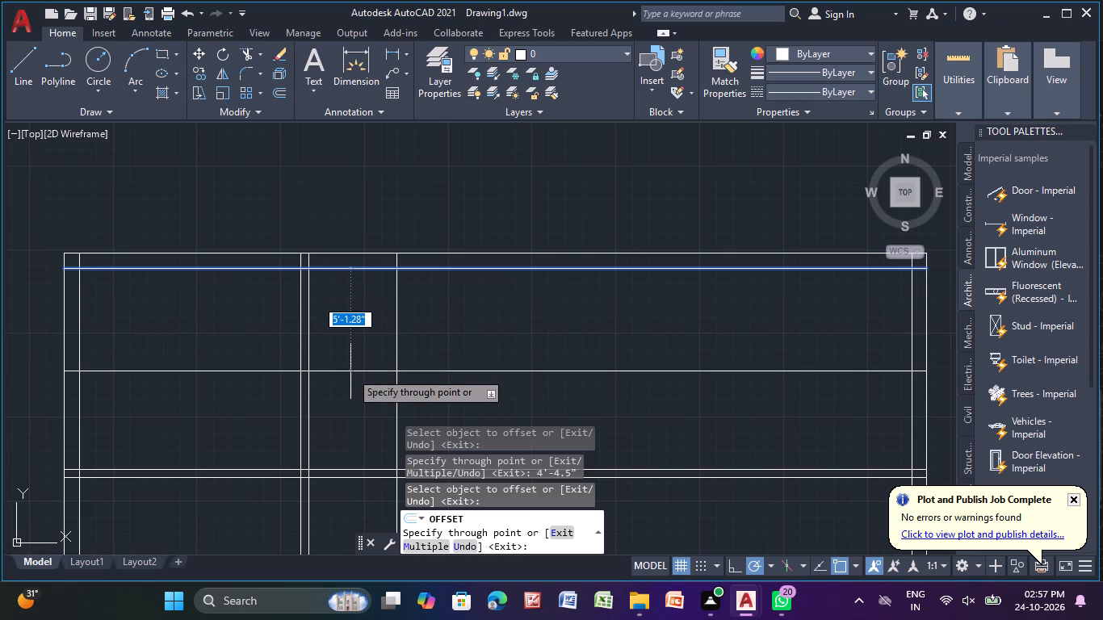
pyautogui.write("6'-4.5")
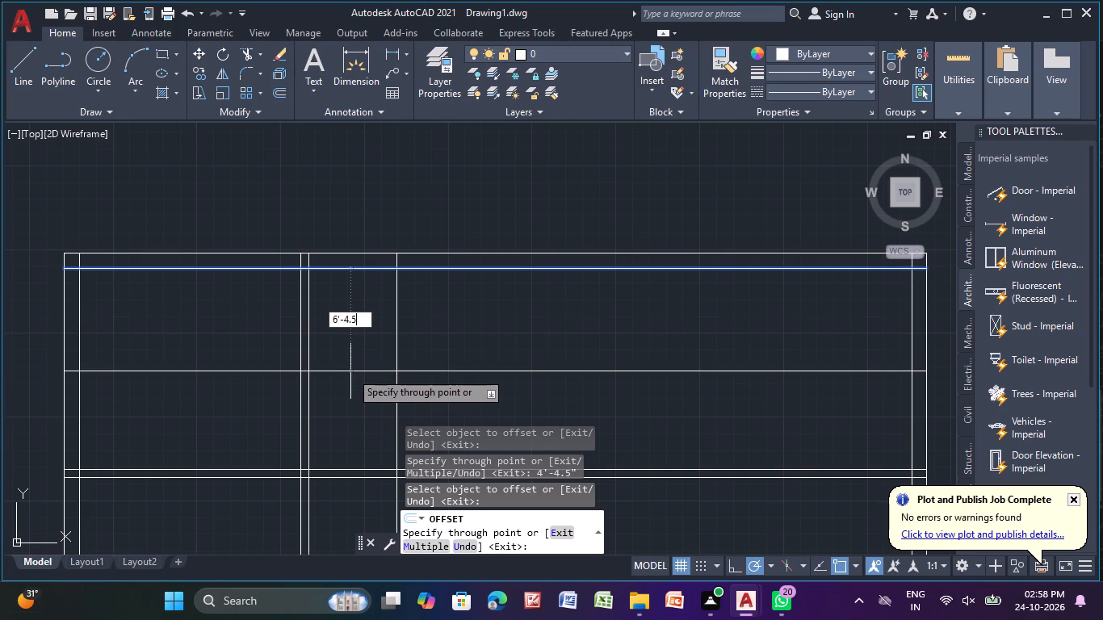
pyautogui.hotkey('shift', '"')
pyautogui.press('Return')
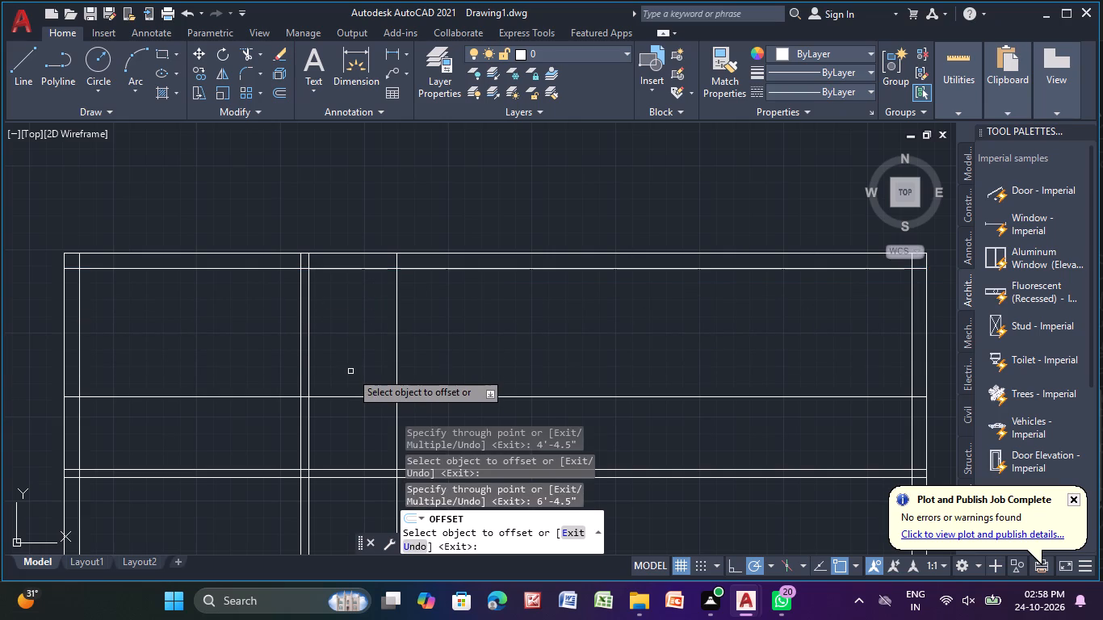
# Offset the second vertical partition line 5" to the right and the upper horizontal partition line 5" downward.
pyautogui.moveTo(354, 352); pyautogui.dragTo(384, 235, button='middle')
pyautogui.click(428, 245)
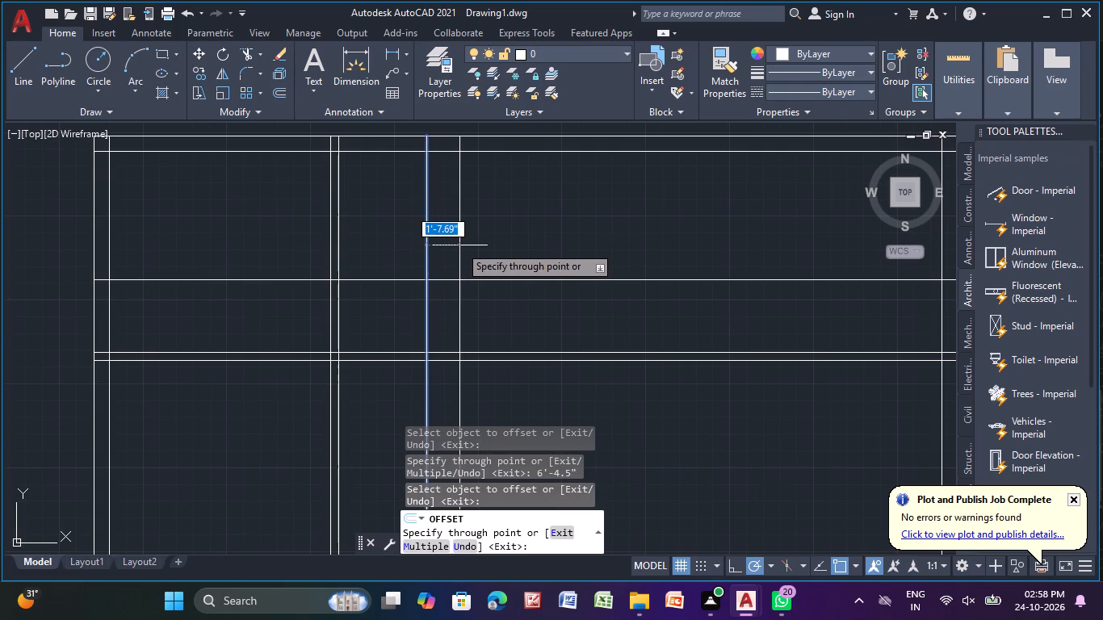
pyautogui.press('5')
pyautogui.hotkey('shift', '"')
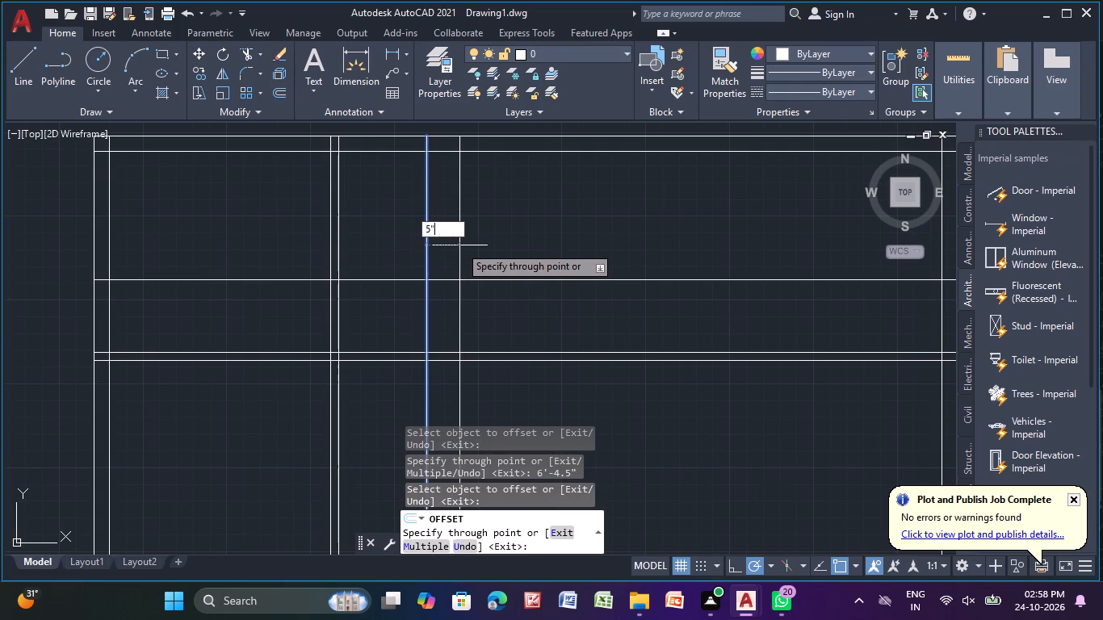
pyautogui.press('Return')
pyautogui.click(453, 281)
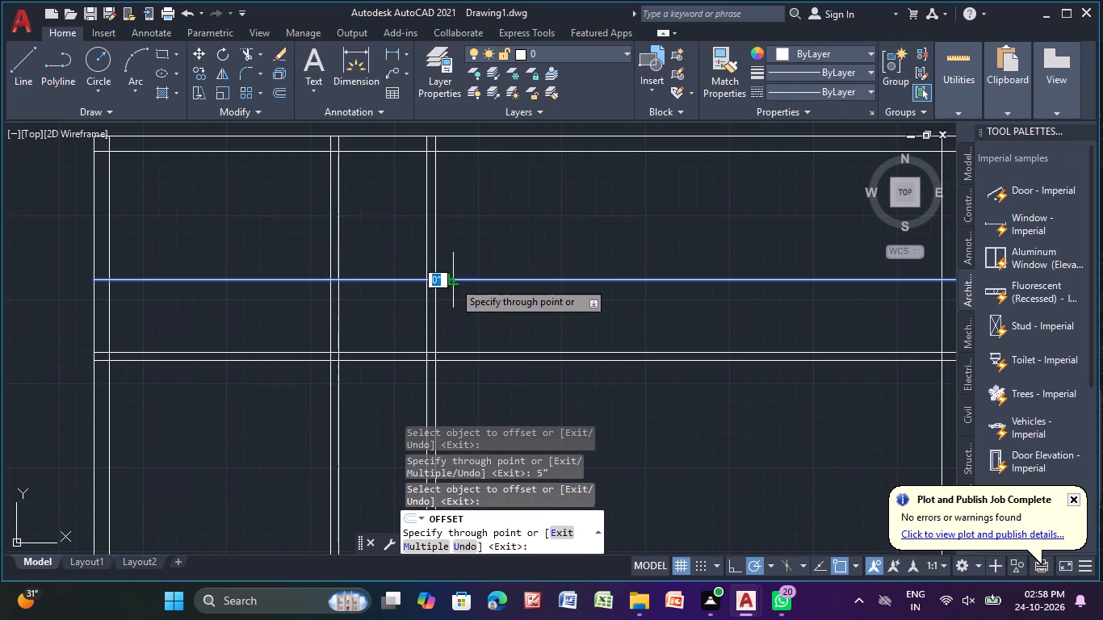
pyautogui.press('5')
pyautogui.hotkey('shift', '"')
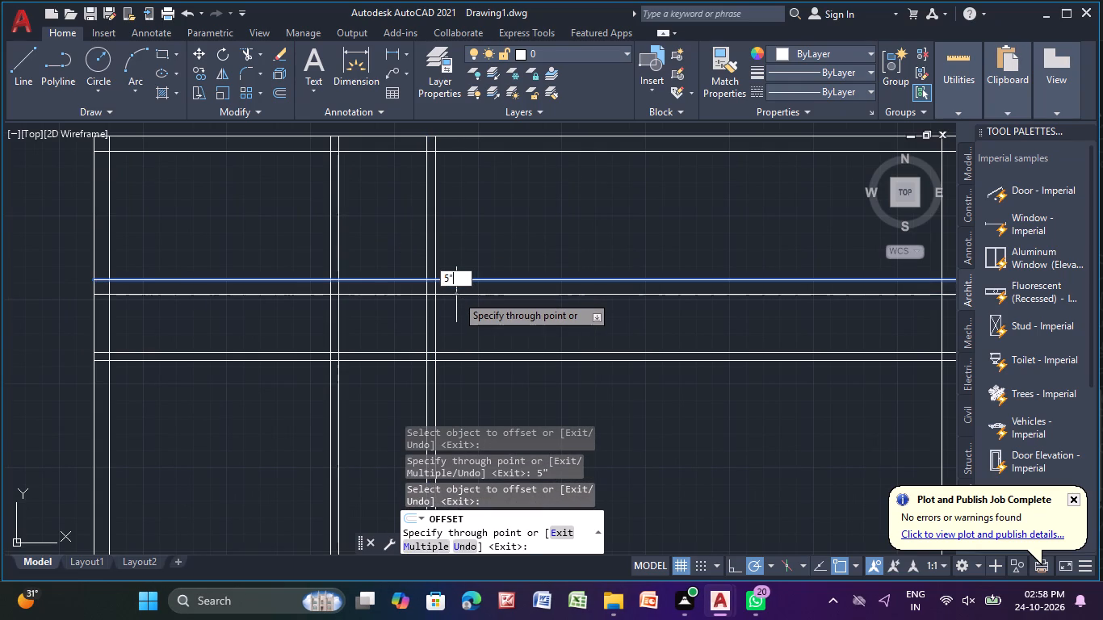
pyautogui.press('Return')
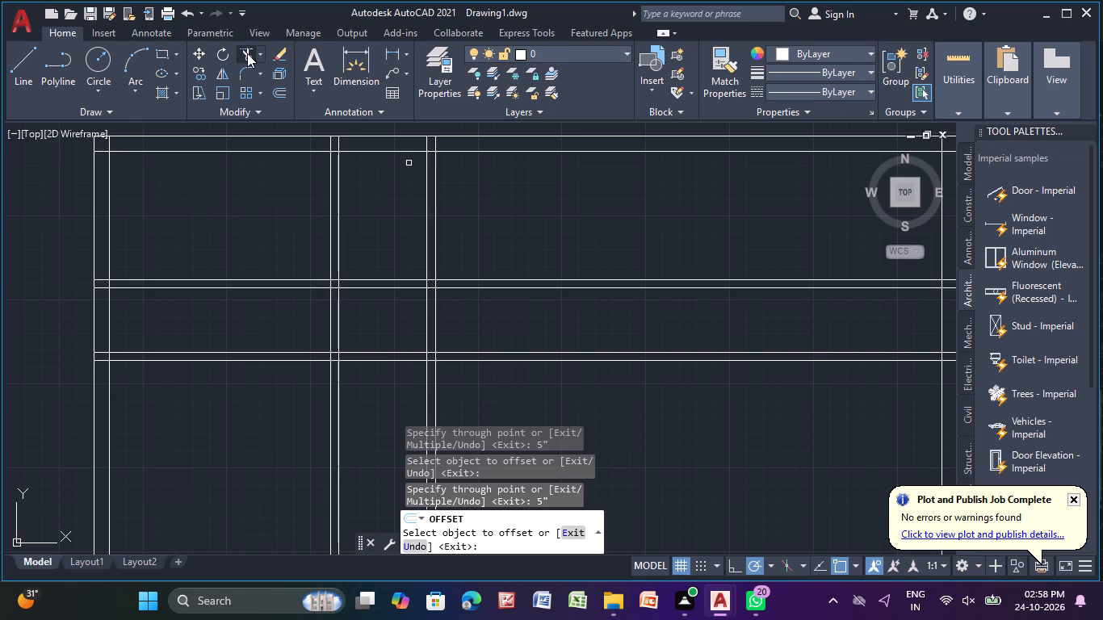
# Trim the upper horizontal partition lines in the left room and right of the second vertical partition, keeping them between the two vertical partitions.
pyautogui.click(247, 53)
pyautogui.moveTo(245, 252); pyautogui.dragTo(250, 291)
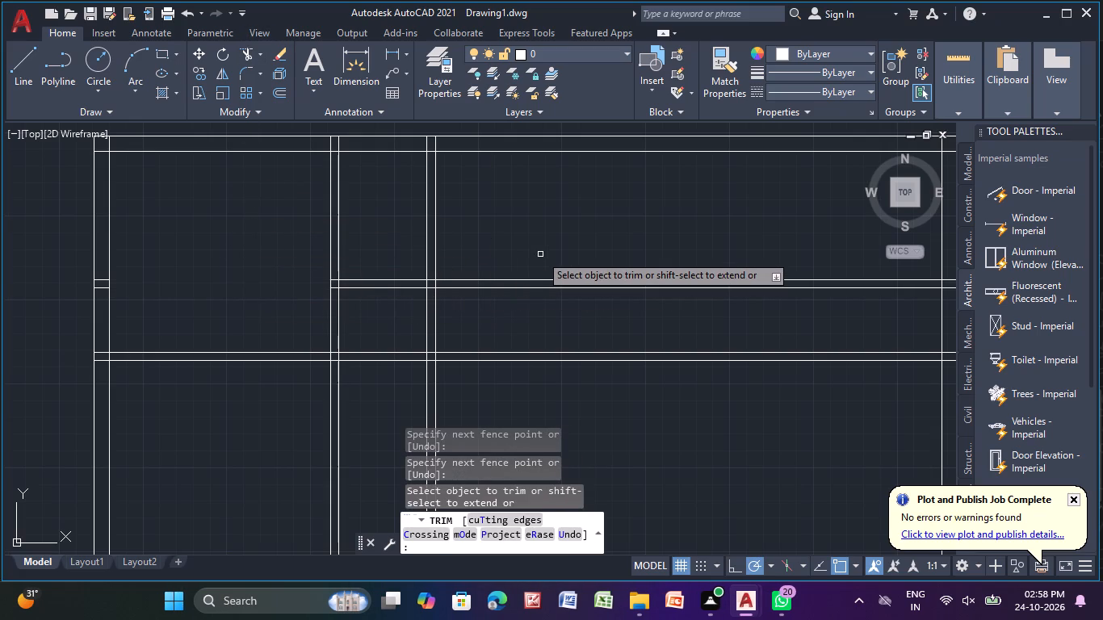
pyautogui.moveTo(540, 254); pyautogui.dragTo(541, 303)
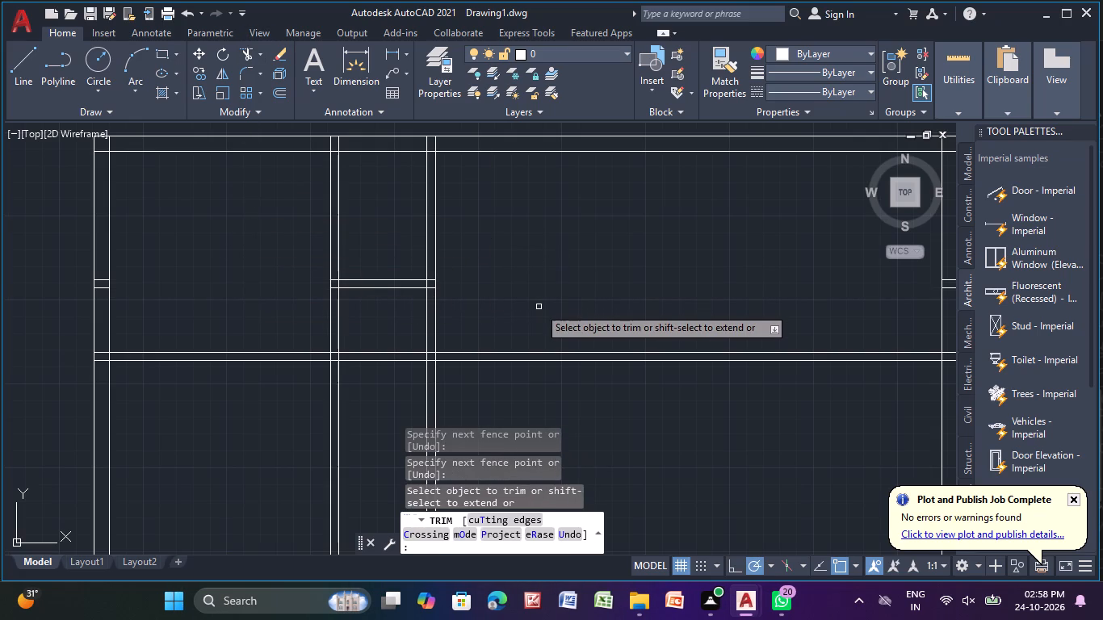
pyautogui.click(536, 309)
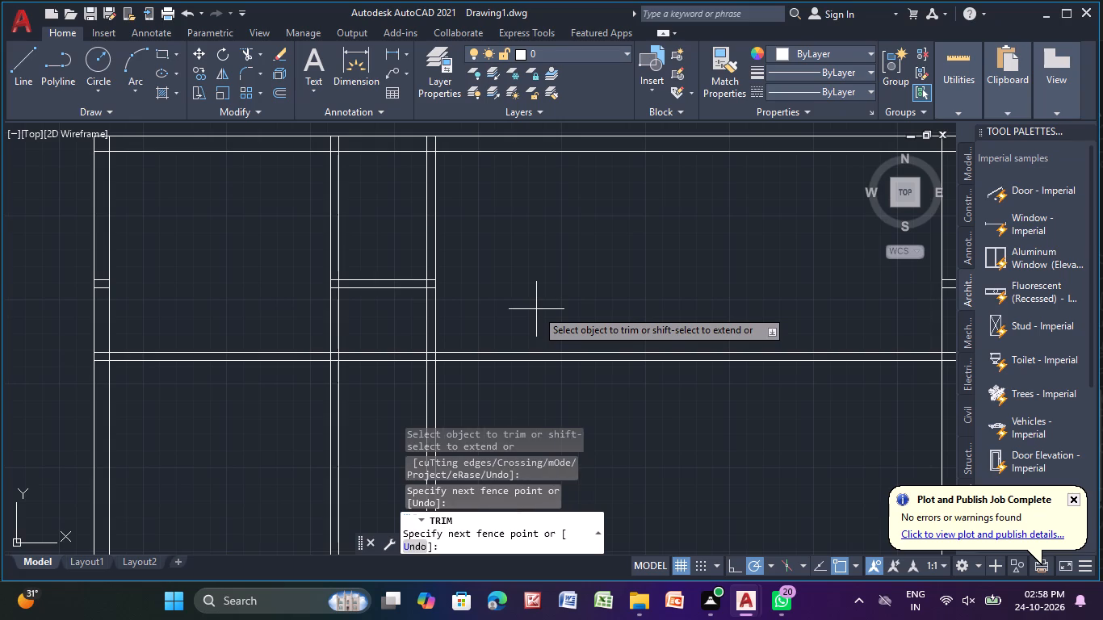
pyautogui.press('Escape')
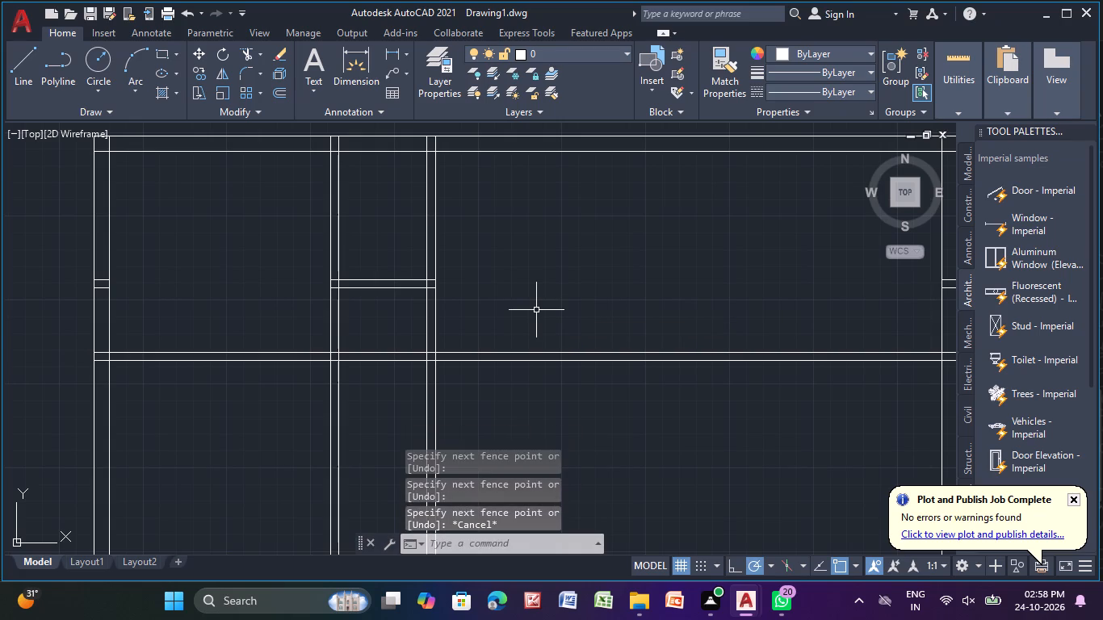
# Offset the second vertical partition's right line 10' to the right.
pyautogui.click(282, 102)
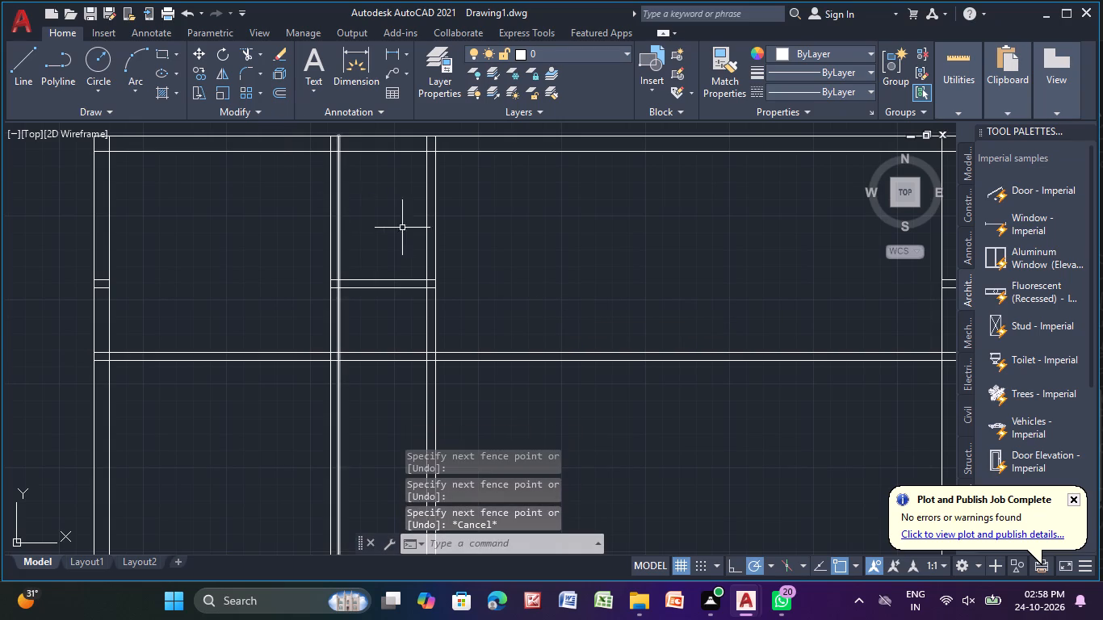
pyautogui.click(279, 91)
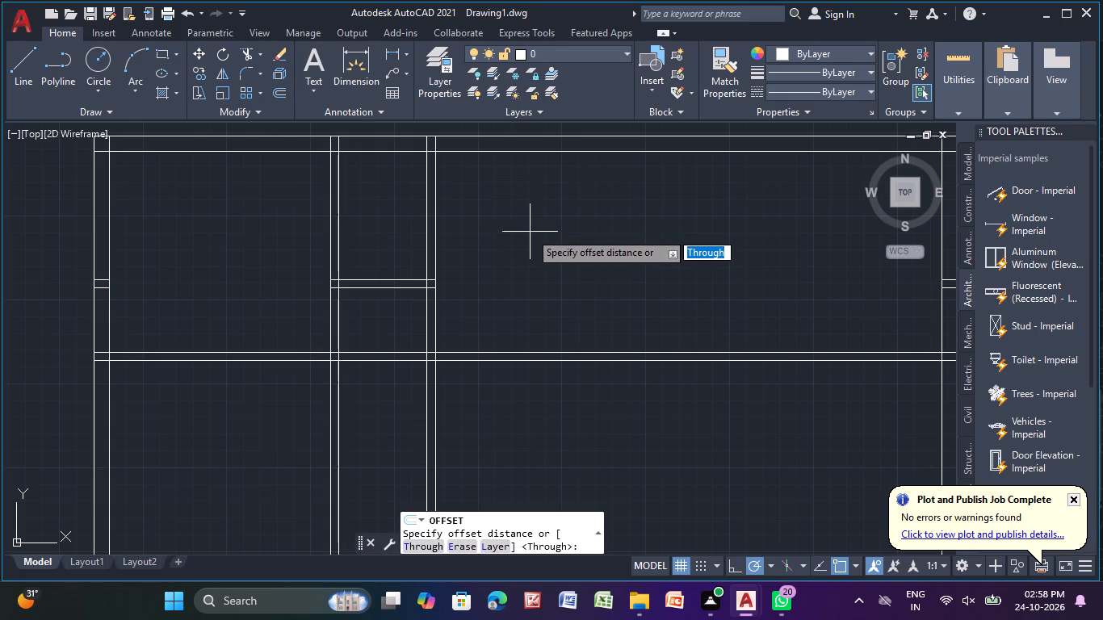
pyautogui.press('Return')
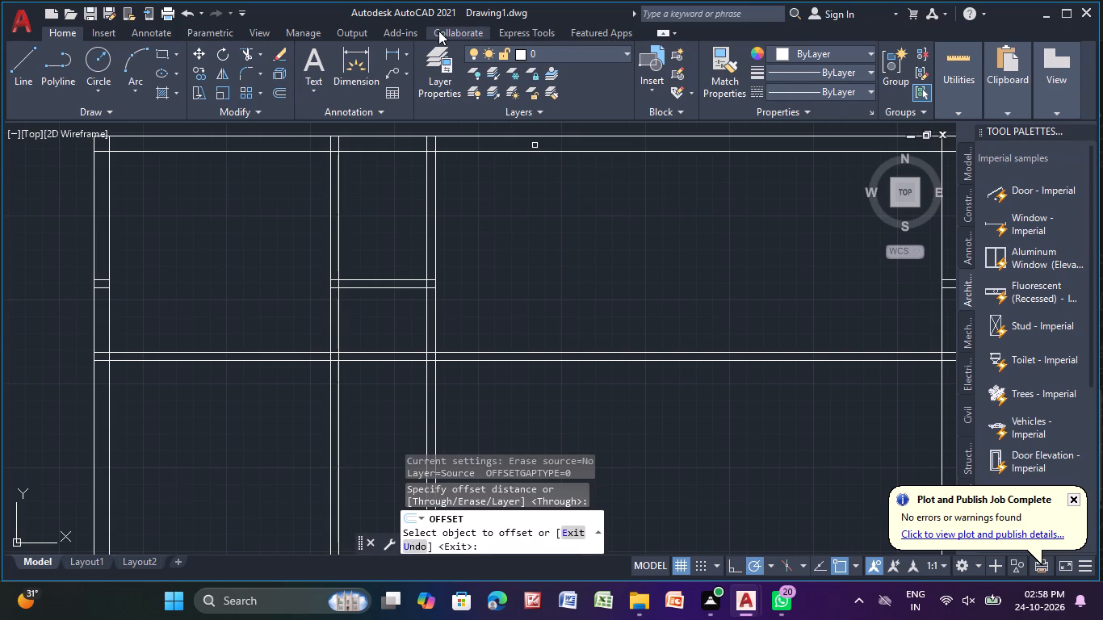
pyautogui.click(436, 195)
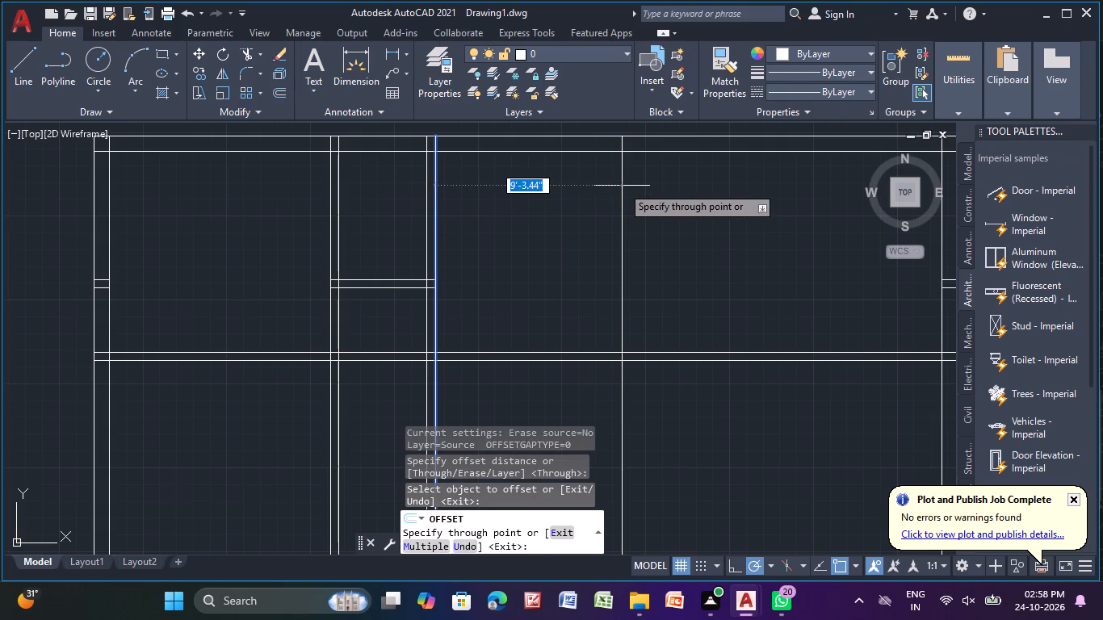
pyautogui.moveTo(622, 186); pyautogui.dragTo(598, 279, button='middle')
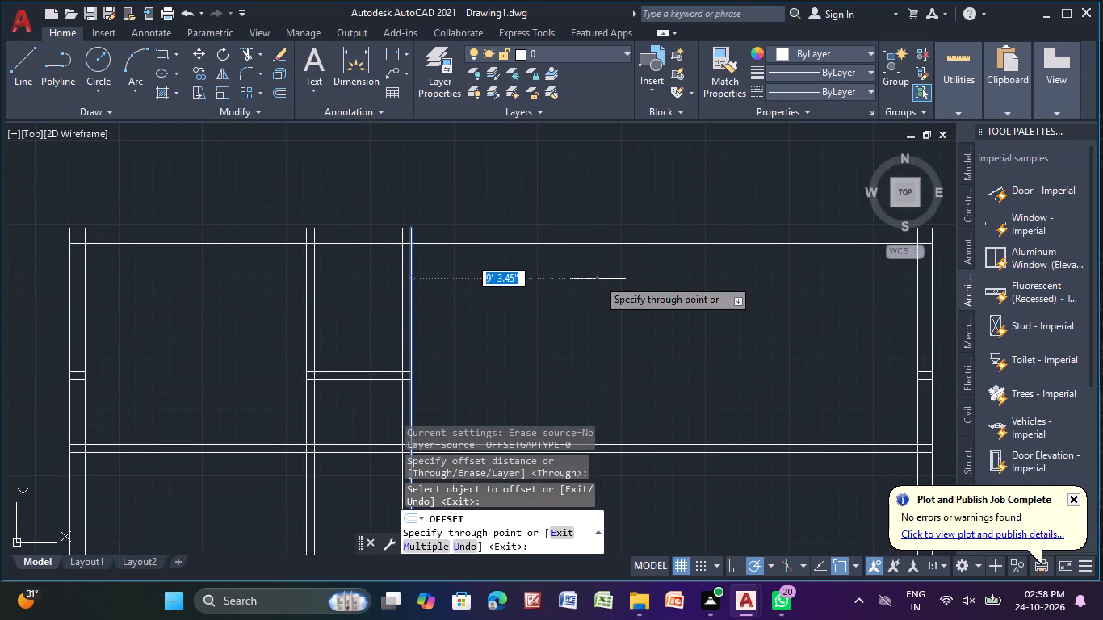
pyautogui.moveTo(598, 279); pyautogui.dragTo(601, 263, button='middle')
pyautogui.write('10')
pyautogui.press("'")
pyautogui.press('Return')
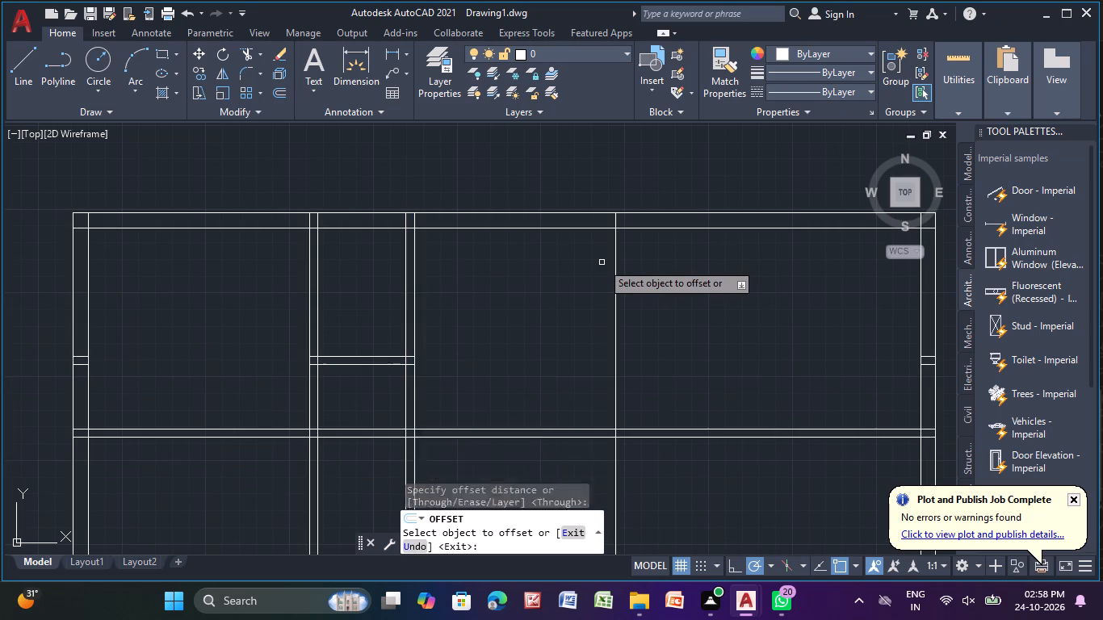
# Offset the top wall's inner line 10' downward.
pyautogui.click(542, 228)
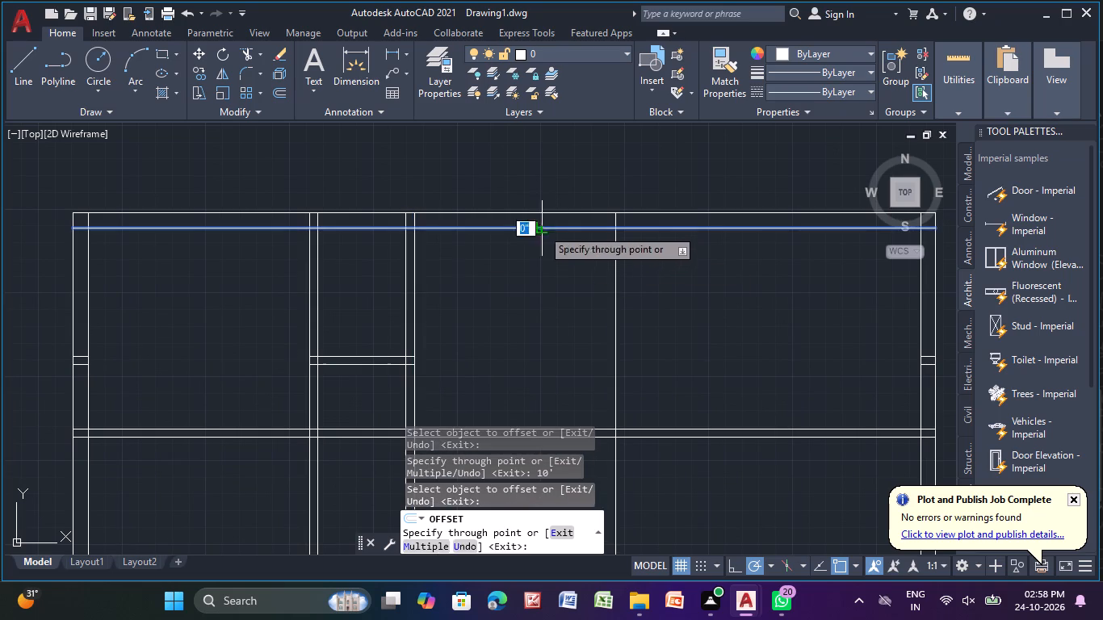
pyautogui.press('1')
pyautogui.press('0')
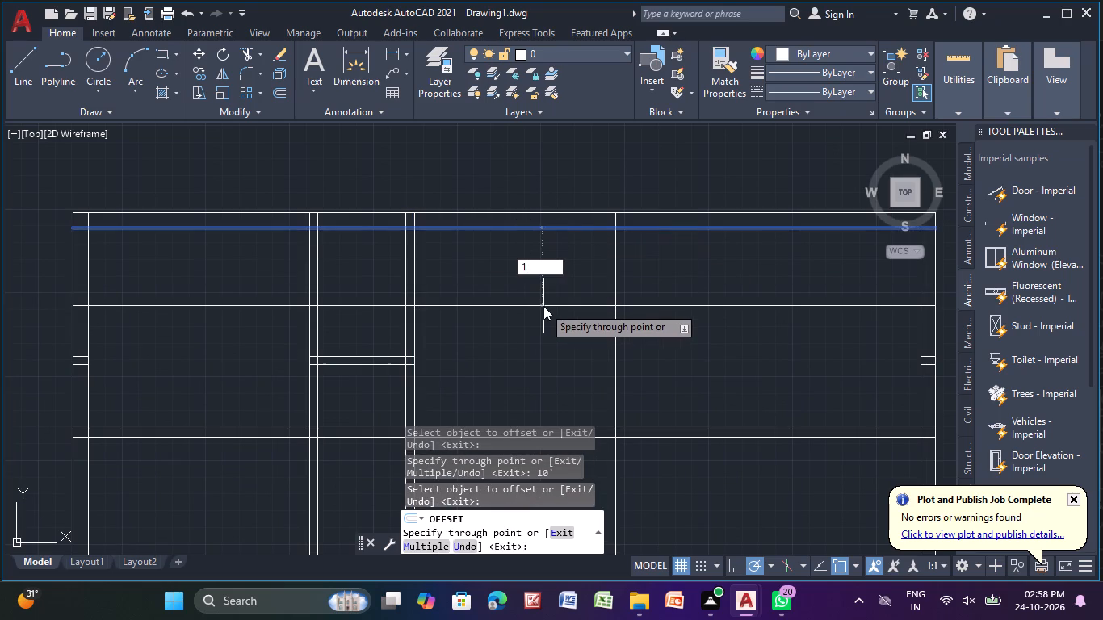
pyautogui.press("'")
pyautogui.press('Return')
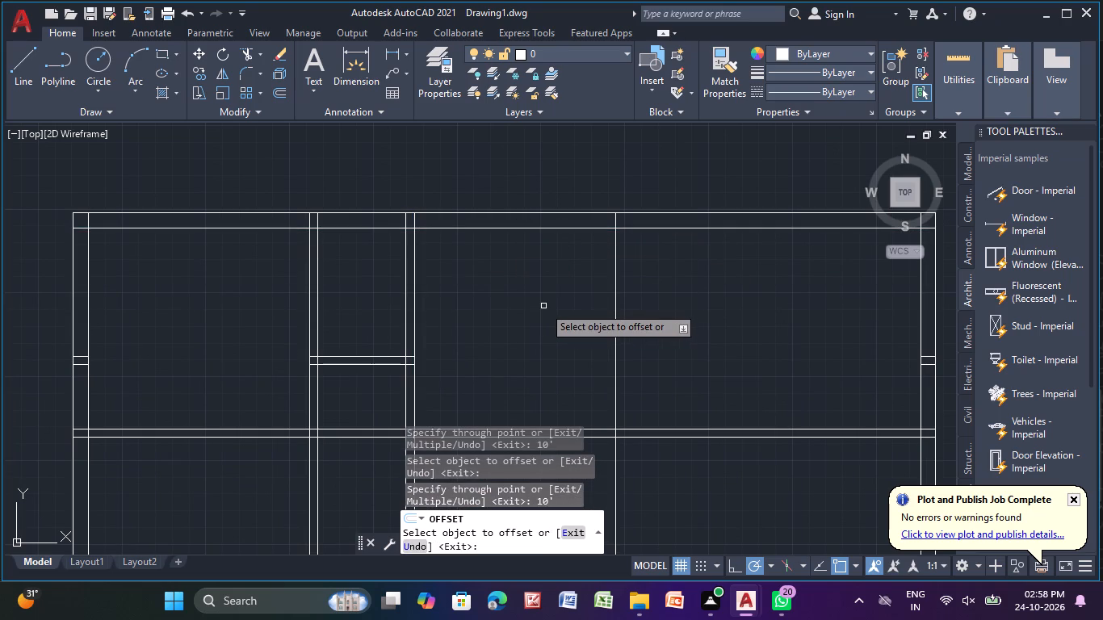
# Offset the new vertical line in the right room 9" to the right to form a wall.
pyautogui.moveTo(554, 333); pyautogui.dragTo(579, 224, button='middle')
pyautogui.scroll(-1, 559, 362)
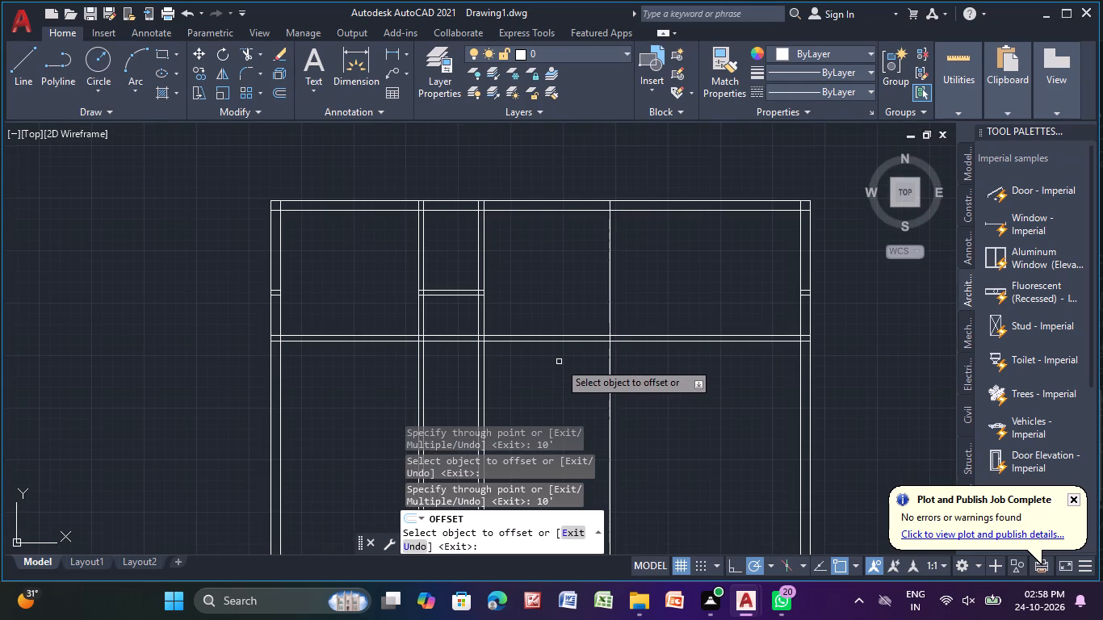
pyautogui.middleClick(558, 362)
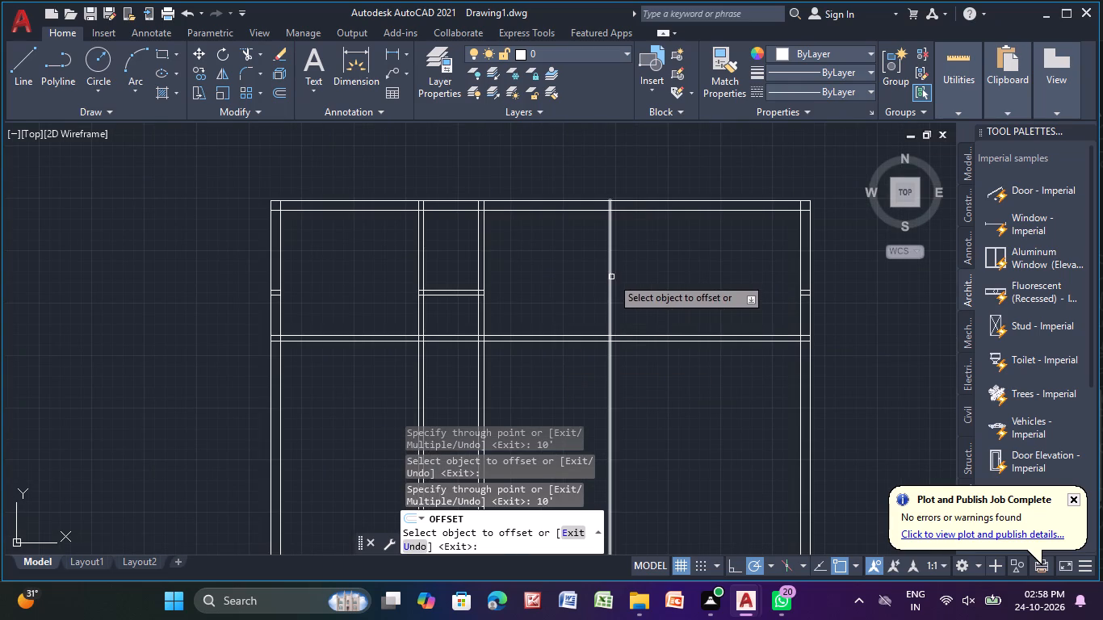
pyautogui.click(611, 277)
pyautogui.write('9"')
pyautogui.press('Return')
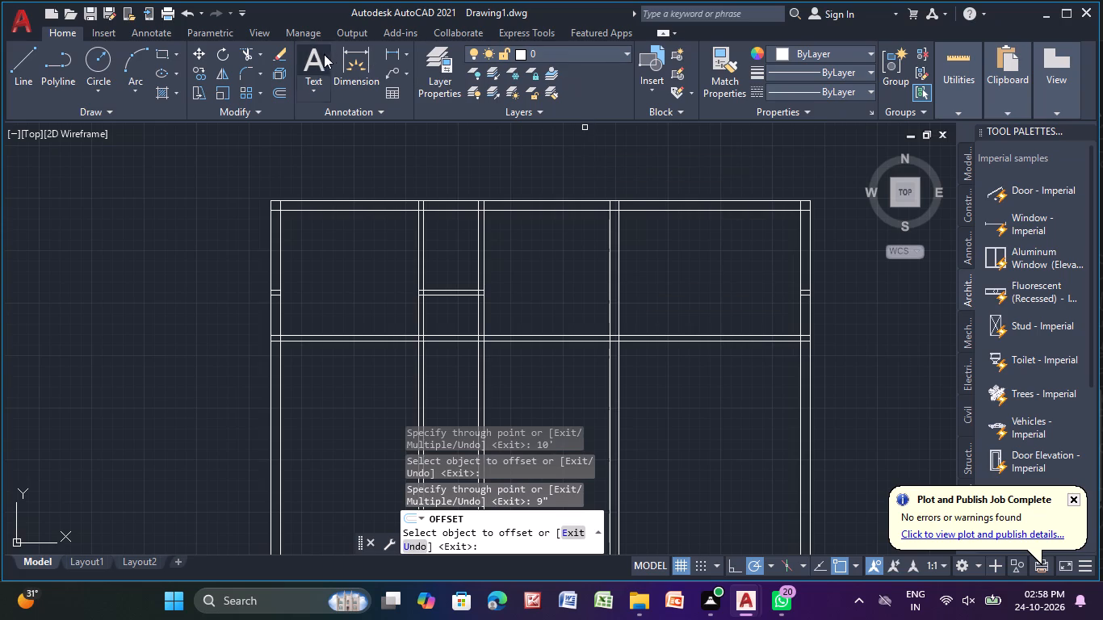
# Trim the top wall, horizontal partition and bottom lines right of the new 9" wall, and the old right wall below the partition.
pyautogui.click(245, 55)
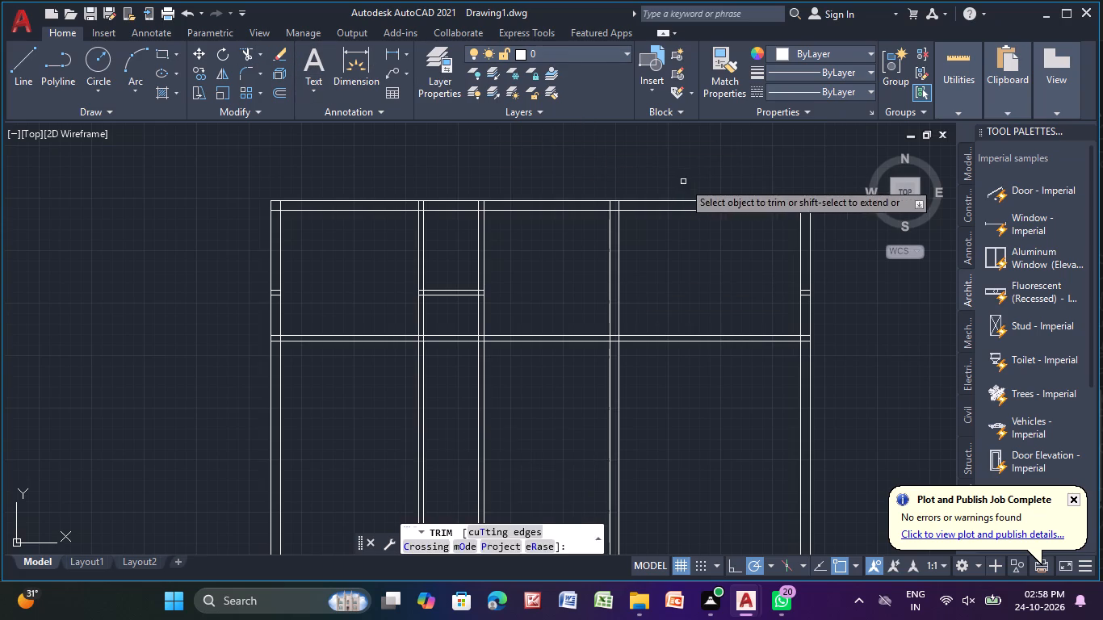
pyautogui.moveTo(683, 182); pyautogui.dragTo(719, 429)
pyautogui.moveTo(724, 402); pyautogui.dragTo(875, 357)
pyautogui.moveTo(799, 392); pyautogui.dragTo(795, 387, button='middle')
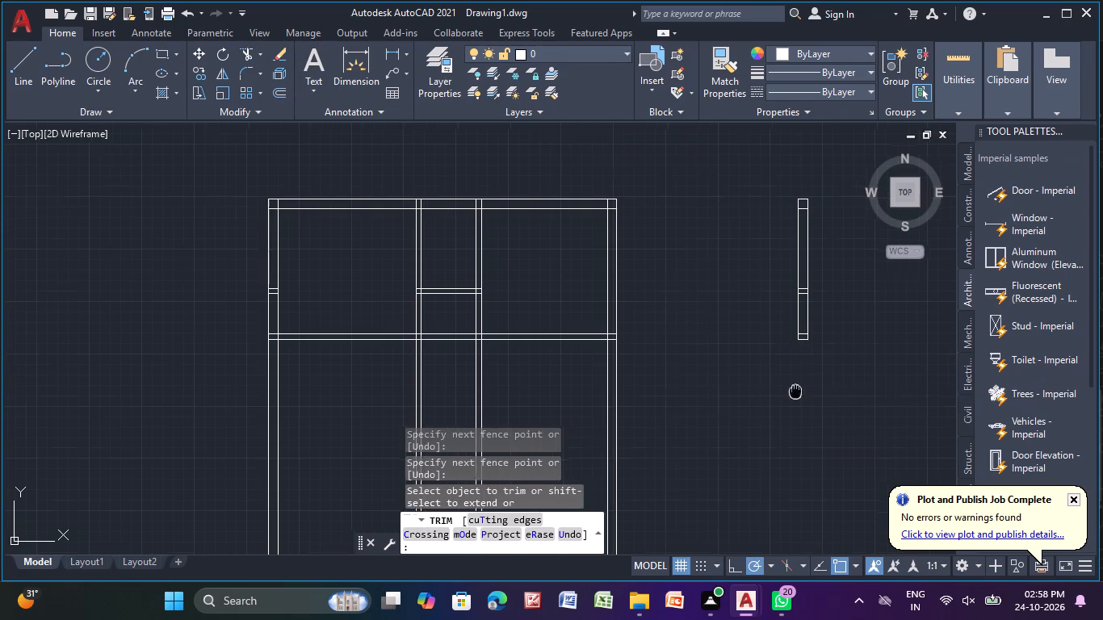
pyautogui.moveTo(795, 387); pyautogui.dragTo(660, 0, button='middle')
pyautogui.moveTo(559, 276); pyautogui.dragTo(568, 405)
pyautogui.scroll(-1, 610, 289)
pyautogui.moveTo(610, 294); pyautogui.dragTo(612, 398, button='middle')
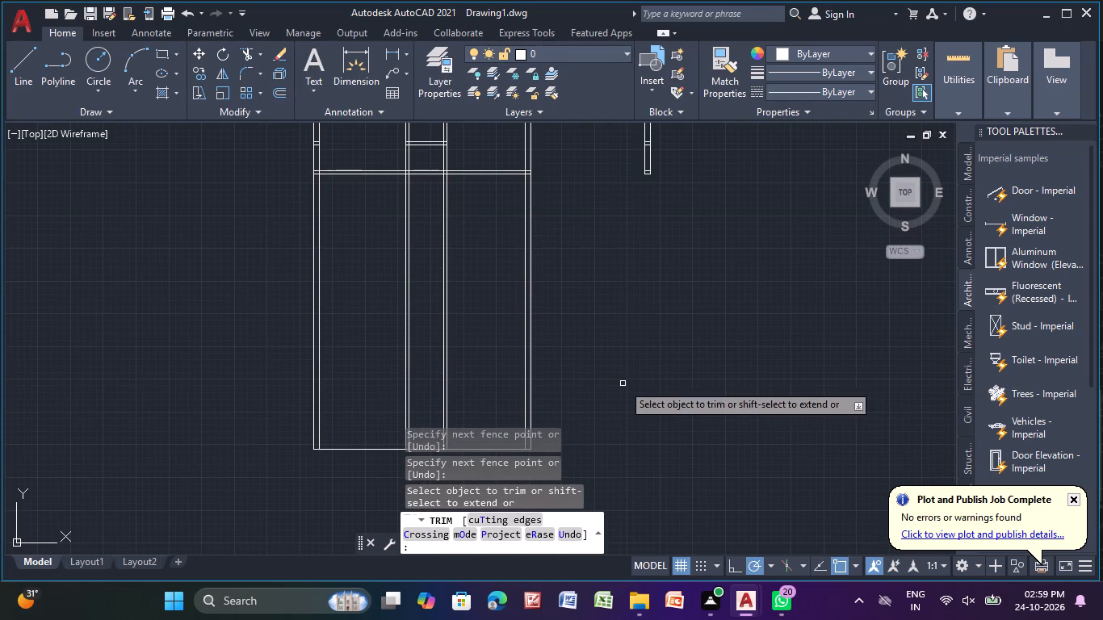
pyautogui.press('Escape')
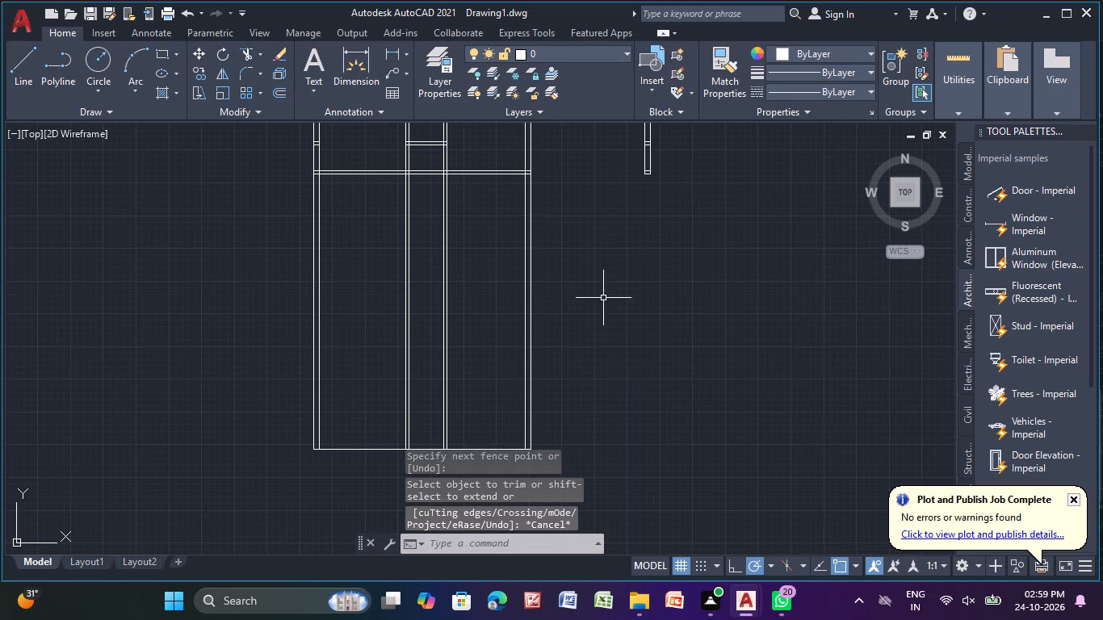
# Erase the leftover pieces of the old right wall, detached from the plan.
pyautogui.moveTo(603, 299); pyautogui.dragTo(566, 418, button='middle')
pyautogui.moveTo(547, 322); pyautogui.dragTo(656, 389)
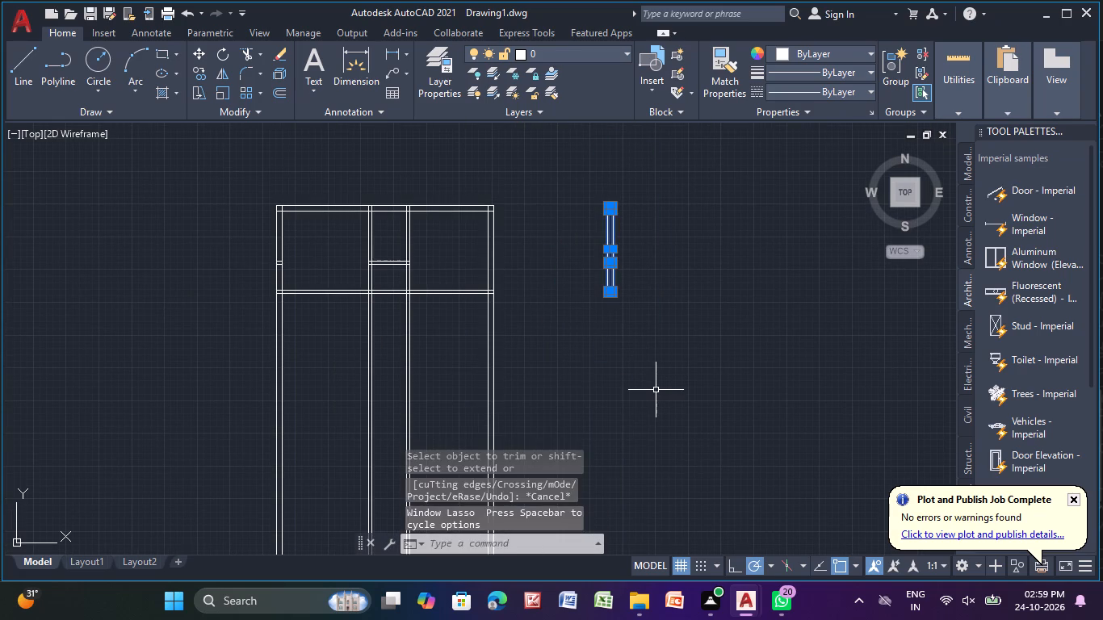
pyautogui.press('Delete')
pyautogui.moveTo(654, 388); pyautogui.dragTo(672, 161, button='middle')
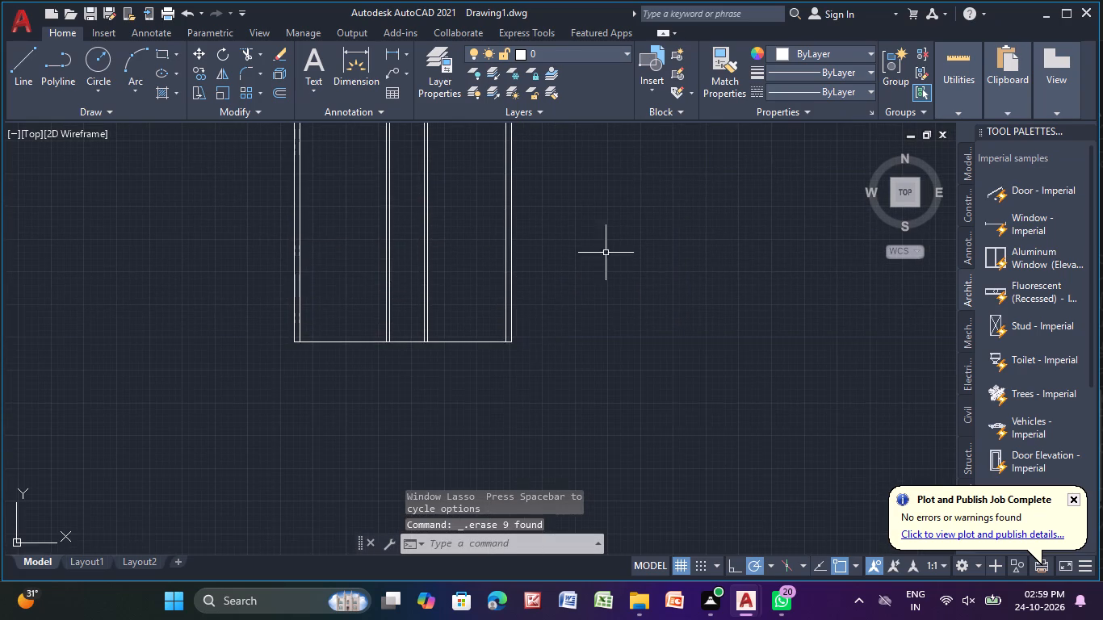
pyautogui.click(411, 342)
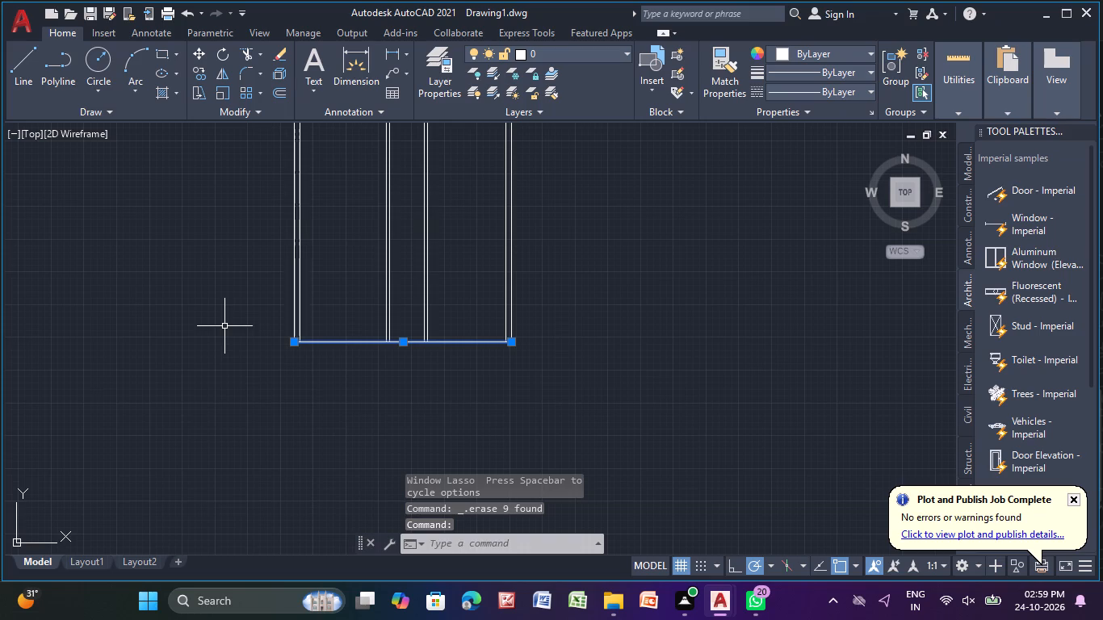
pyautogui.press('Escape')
# Trim the lower horizontal partition lines between the two vertical partitions to open the passage.
pyautogui.scroll(1, 224, 326)
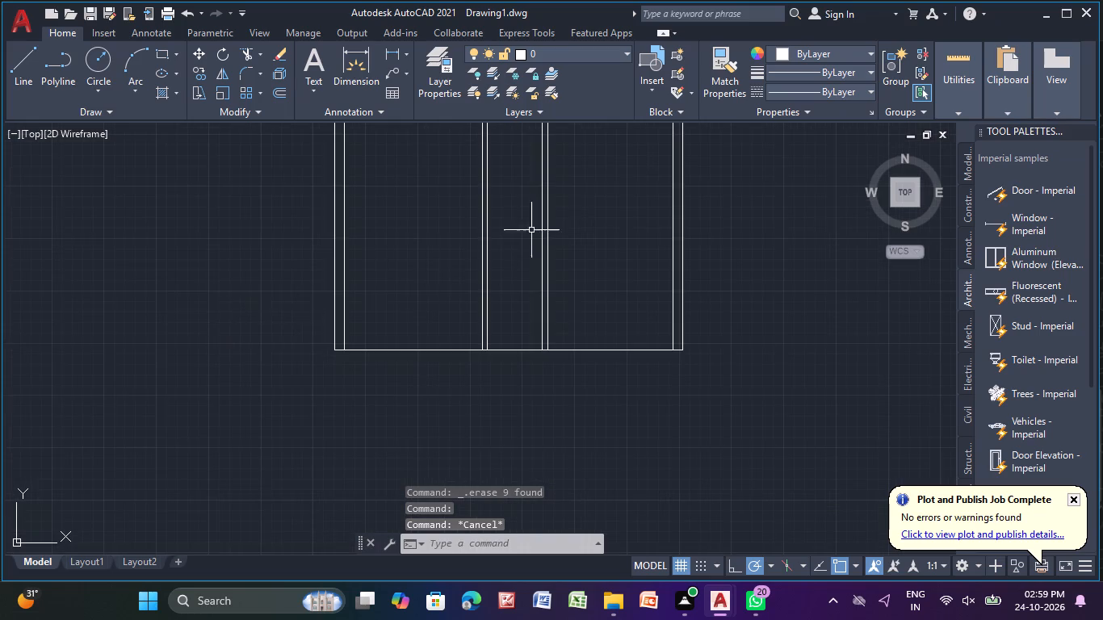
pyautogui.moveTo(535, 212); pyautogui.dragTo(479, 460, button='middle')
pyautogui.moveTo(442, 329); pyautogui.dragTo(428, 435, button='middle')
pyautogui.moveTo(416, 386); pyautogui.dragTo(419, 437, button='middle')
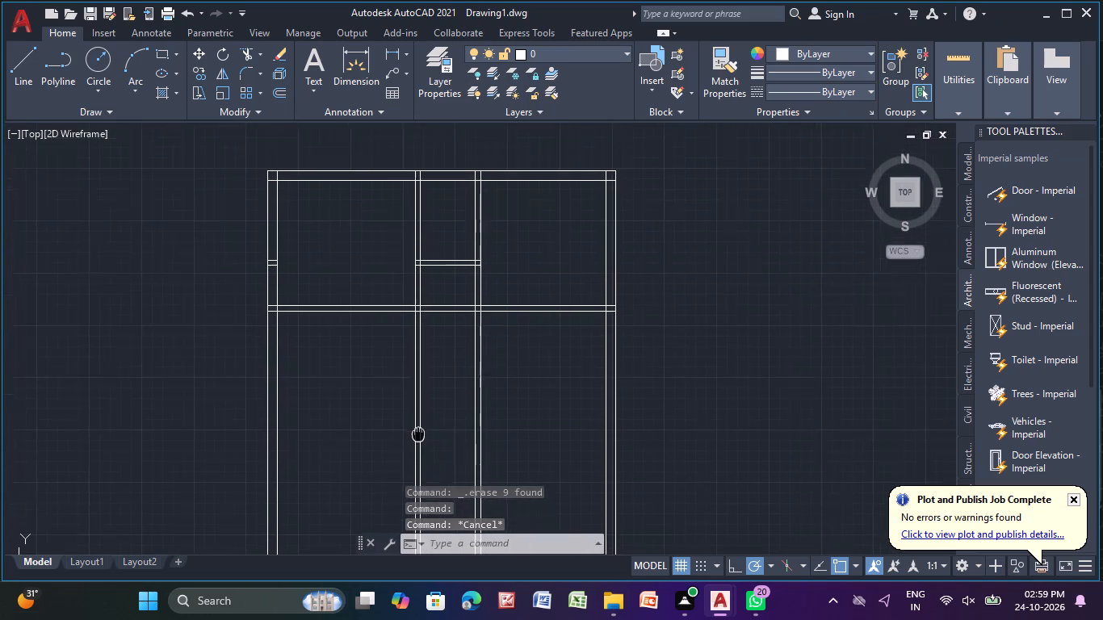
pyautogui.moveTo(419, 437); pyautogui.dragTo(438, 476, button='middle')
pyautogui.click(242, 57)
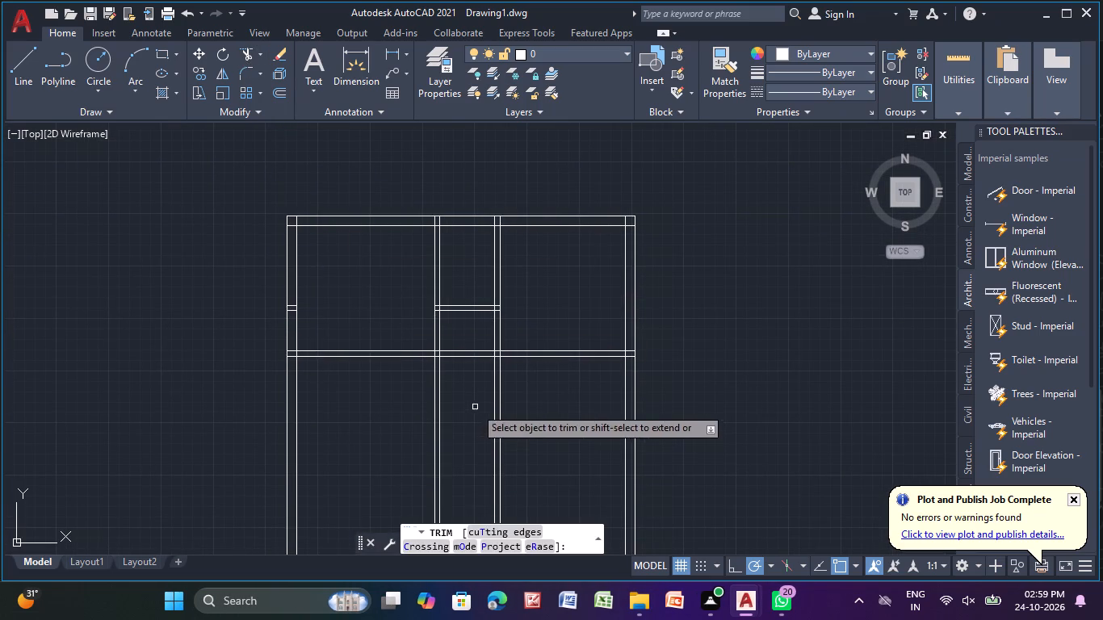
pyautogui.moveTo(455, 346); pyautogui.dragTo(458, 395)
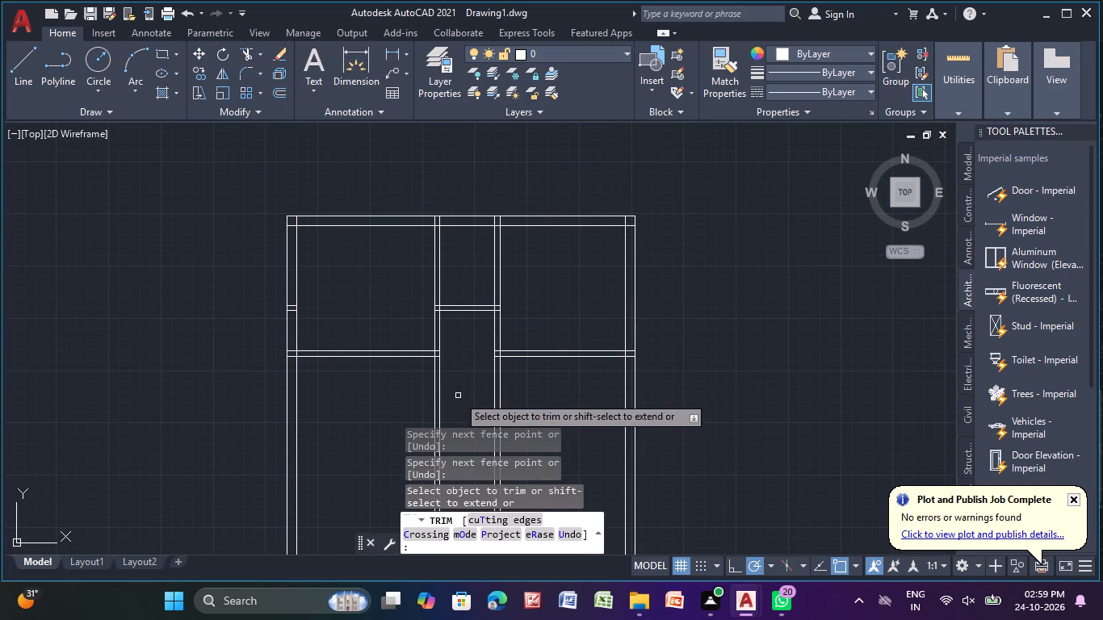
# Trim both vertical partitions' lines below the lower horizontal partition.
pyautogui.moveTo(458, 396); pyautogui.dragTo(453, 316, button='middle')
pyautogui.moveTo(396, 350); pyautogui.dragTo(483, 347)
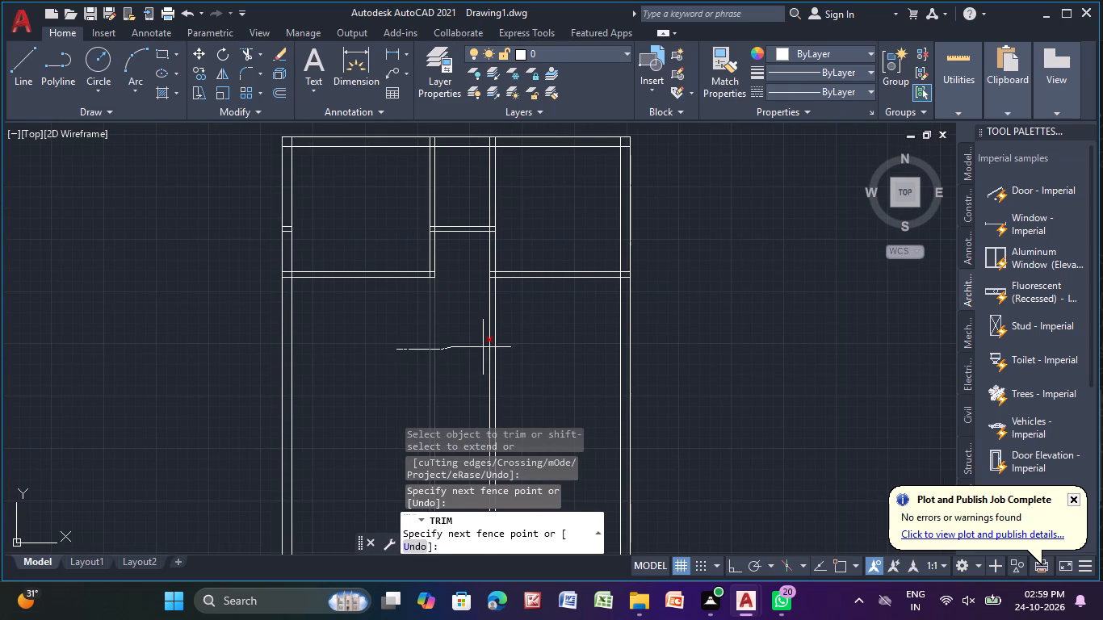
pyautogui.moveTo(483, 347); pyautogui.dragTo(535, 339)
pyautogui.scroll(-1, 535, 339)
pyautogui.moveTo(535, 339); pyautogui.dragTo(595, 354, button='middle')
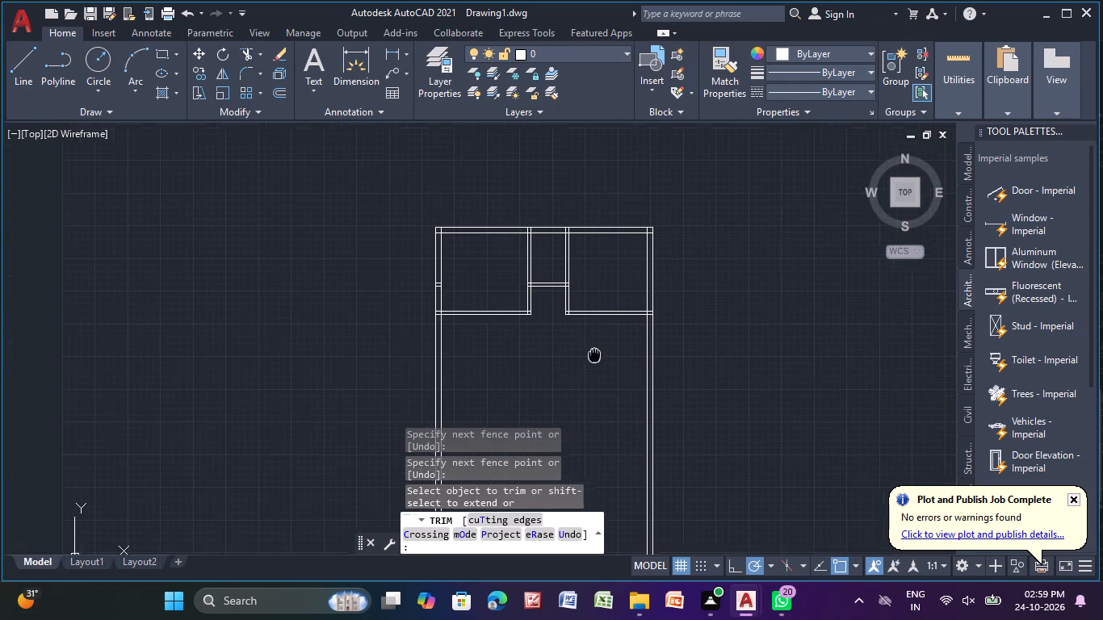
pyautogui.moveTo(595, 354); pyautogui.dragTo(598, 355, button='middle')
pyautogui.press('Escape')
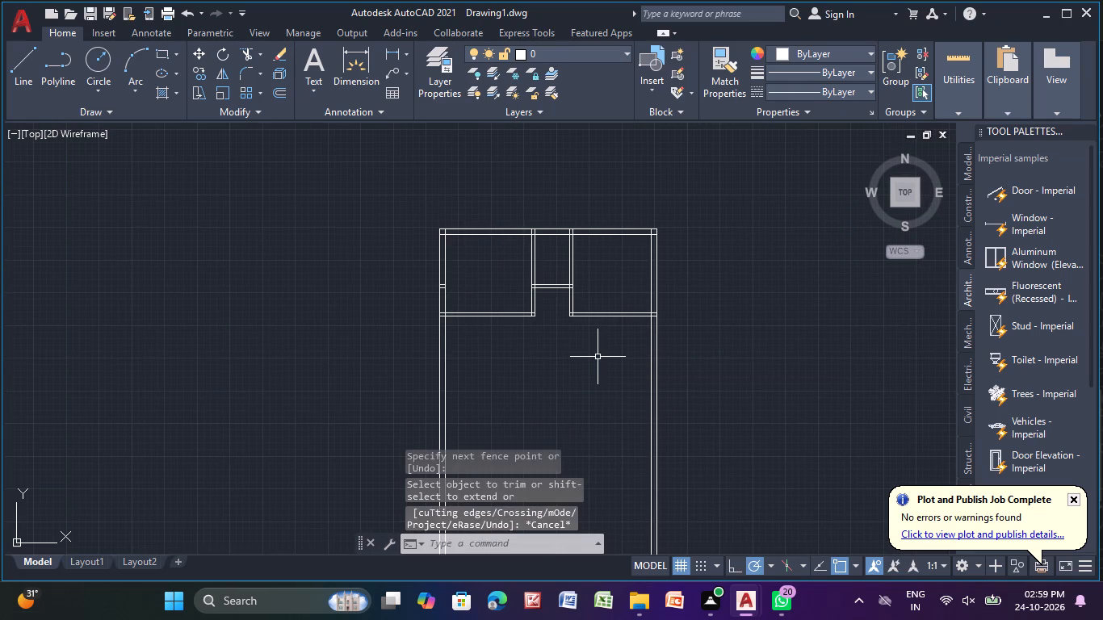
# Offset the left wall's inner line 7'-3" to the right.
pyautogui.click(279, 90)
pyautogui.press('Return')
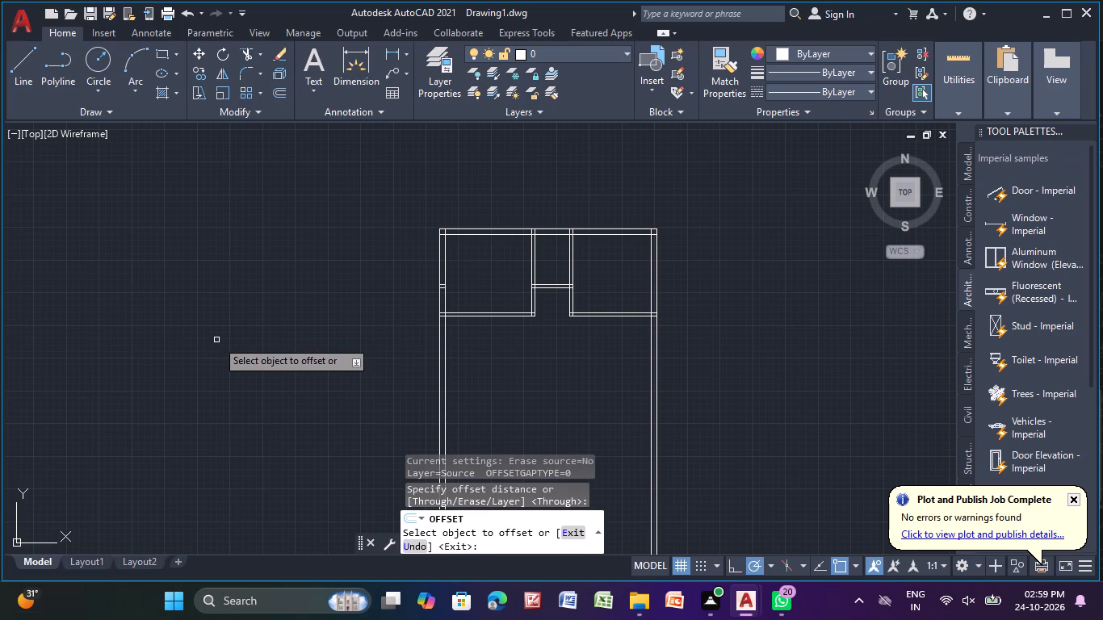
pyautogui.scroll(2, 441, 342)
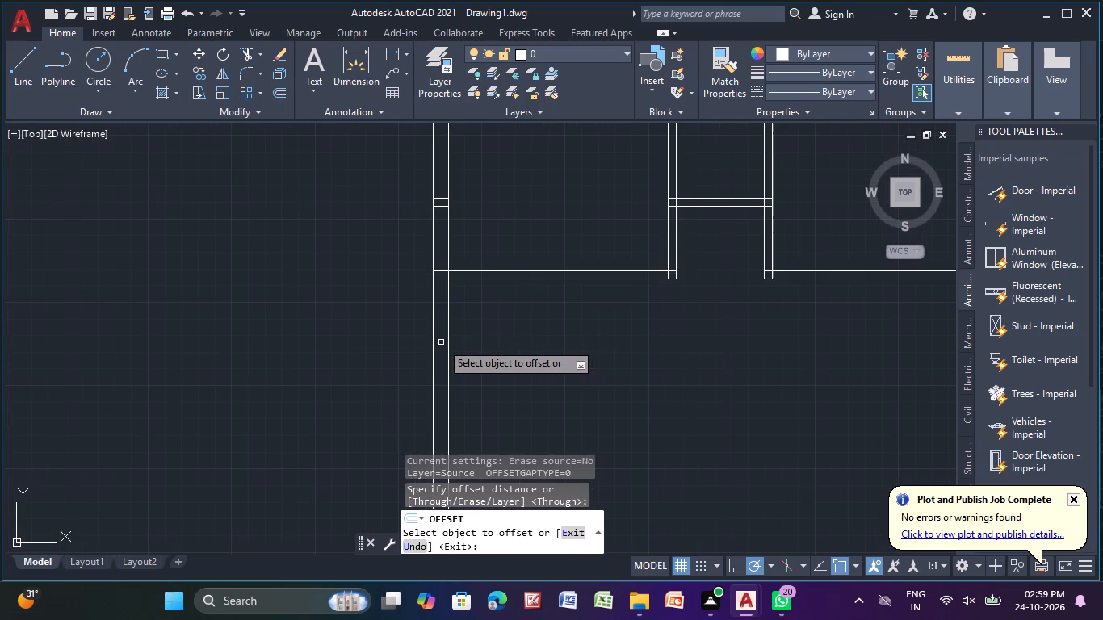
pyautogui.moveTo(461, 325); pyautogui.dragTo(250, 335, button='middle')
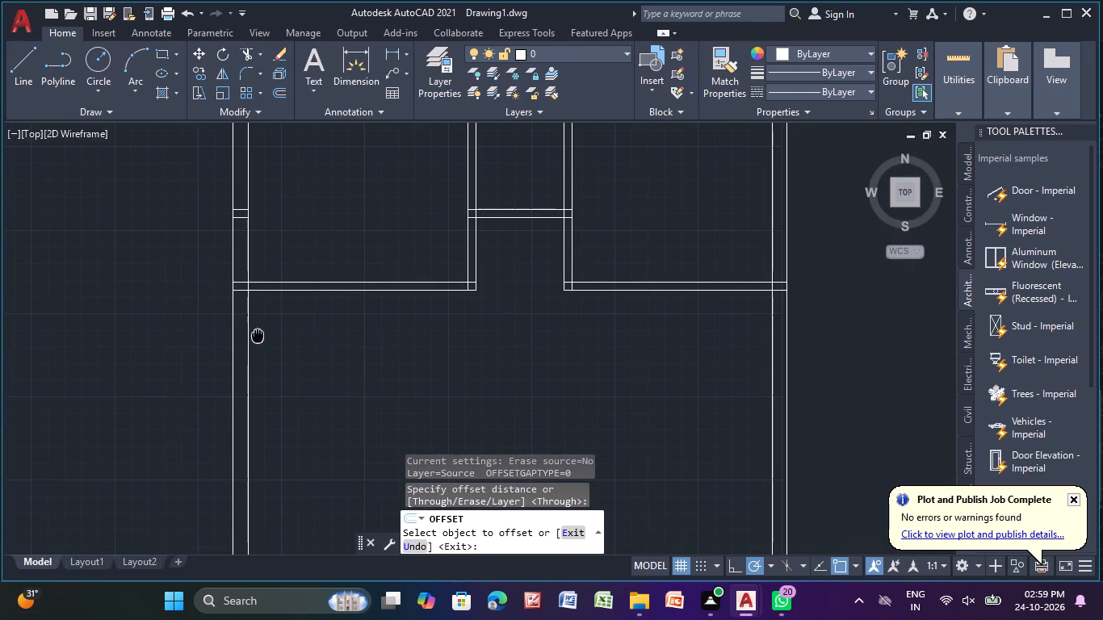
pyautogui.moveTo(250, 335); pyautogui.dragTo(249, 334, button='middle')
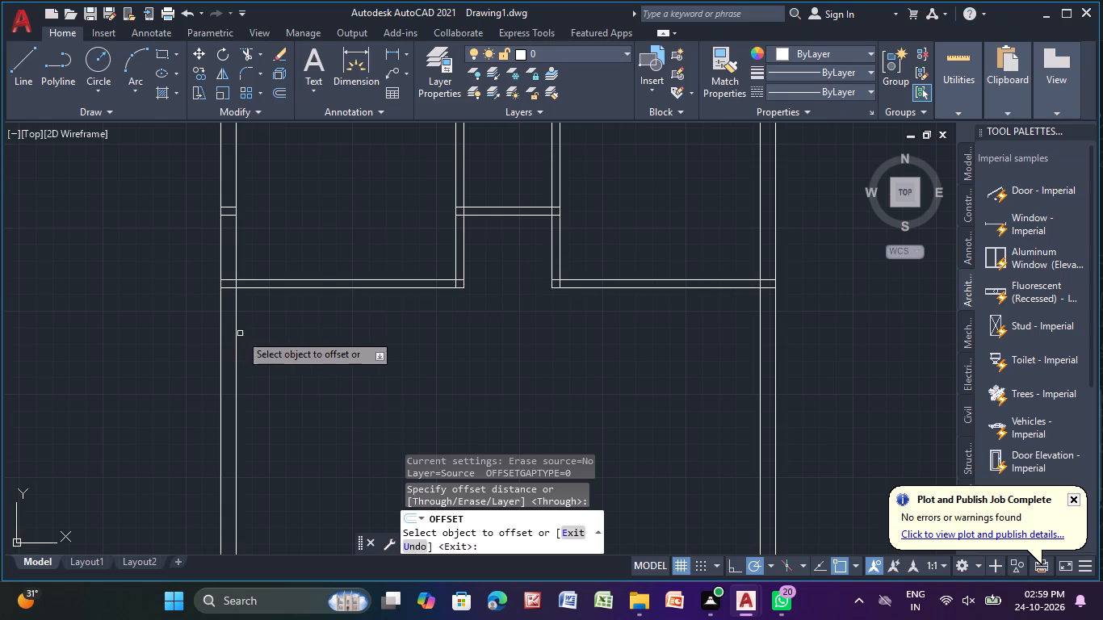
pyautogui.click(236, 332)
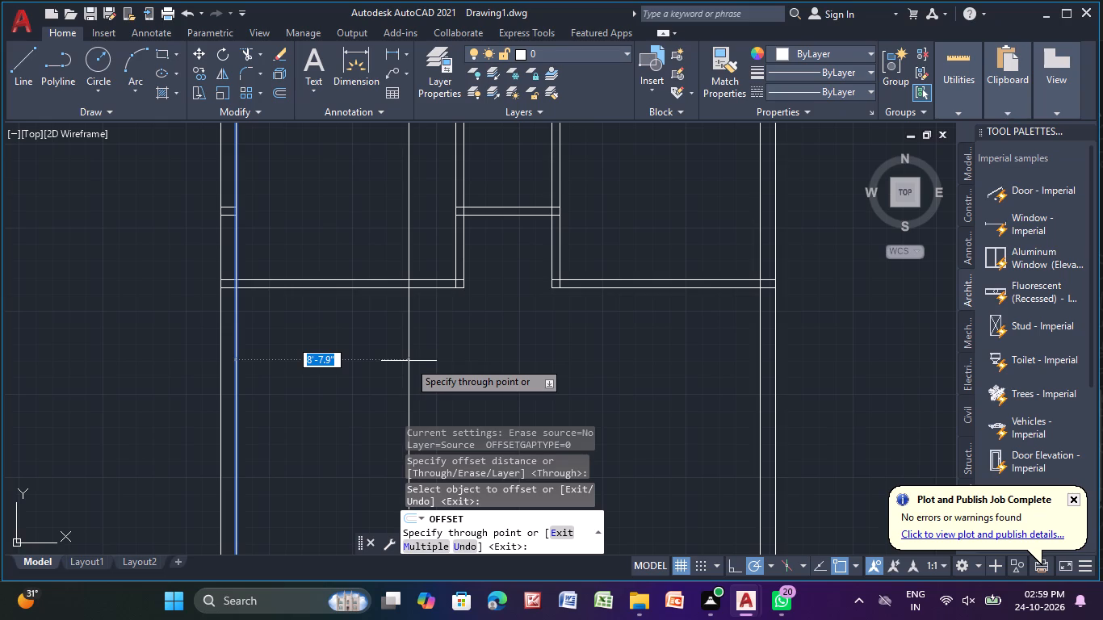
pyautogui.write("7'-3")
pyautogui.hotkey('shift', '"')
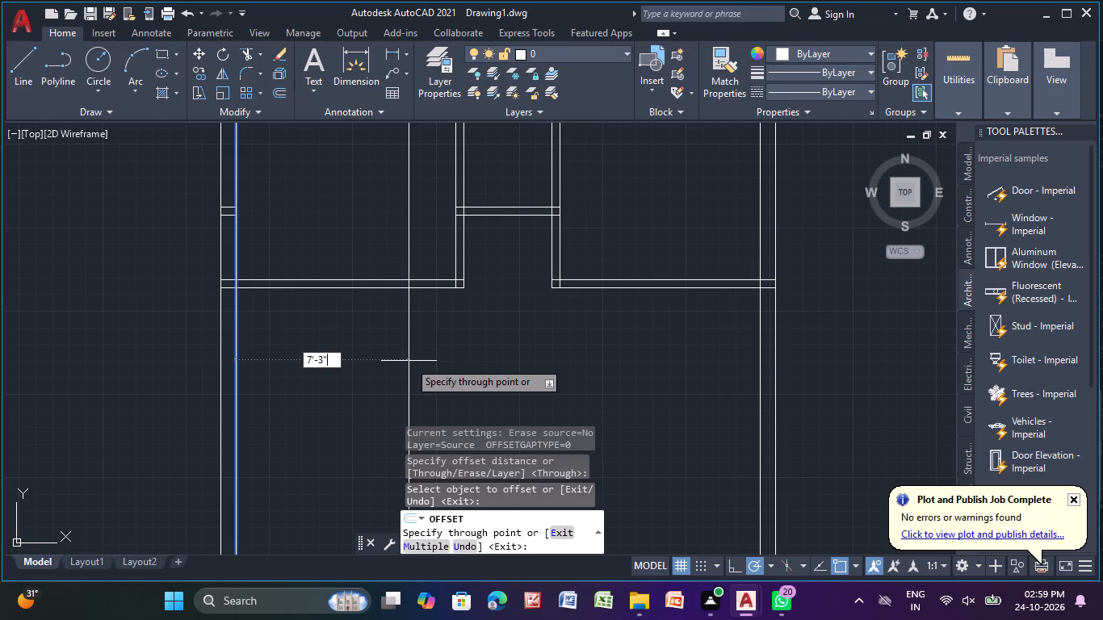
pyautogui.press('Return')
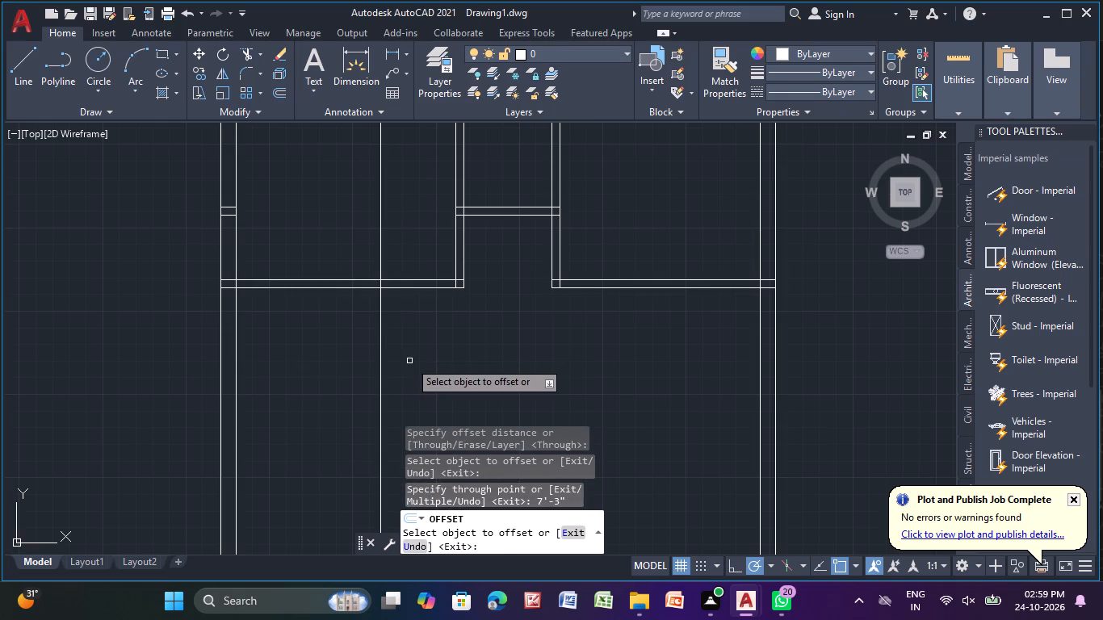
# Form a 5" horizontal partition by offsetting the left horizontal partition's lower line 4'-3" down, and the resulting line 5" further down.
pyautogui.click(359, 287)
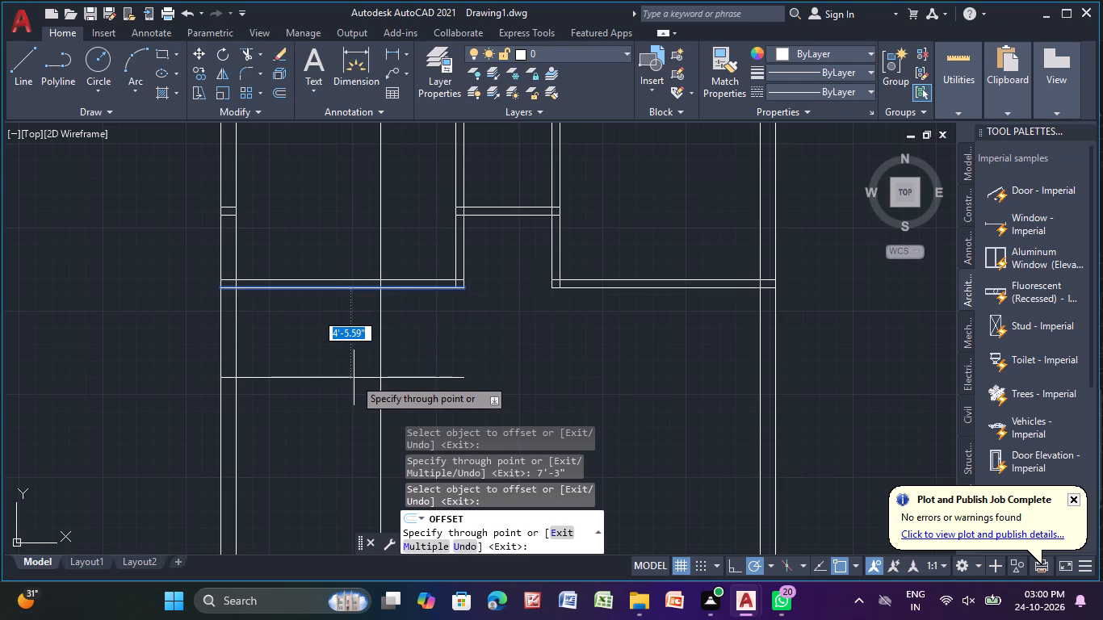
pyautogui.press('5')
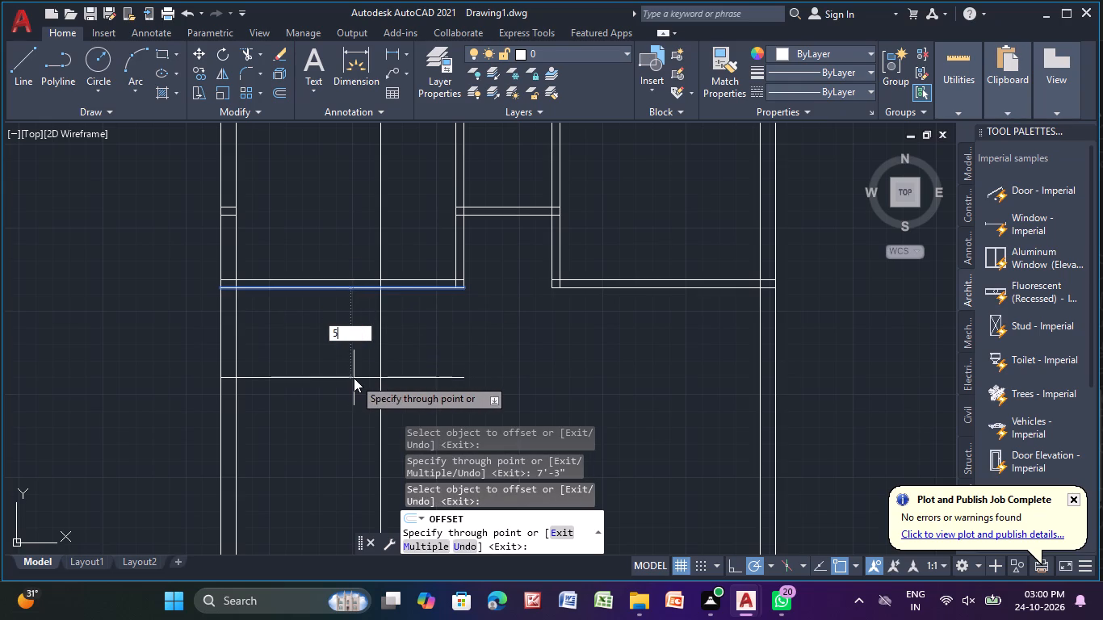
pyautogui.press('BackSpace')
pyautogui.press('4')
pyautogui.write("'-")
pyautogui.press('3')
pyautogui.hotkey('shift', '"')
pyautogui.press('Return')
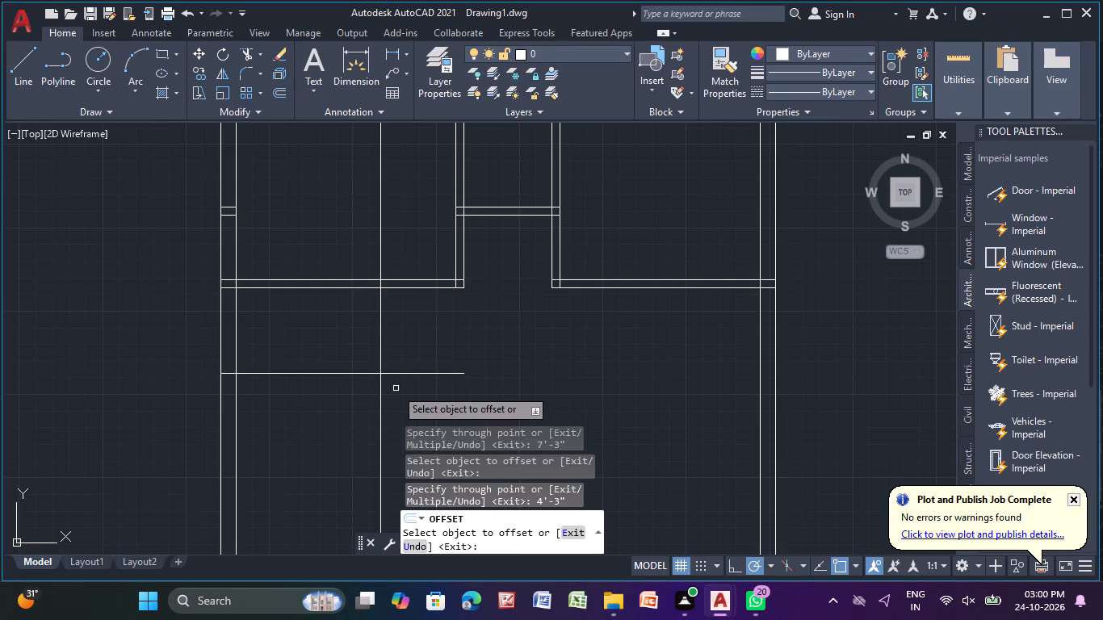
pyautogui.click(385, 374)
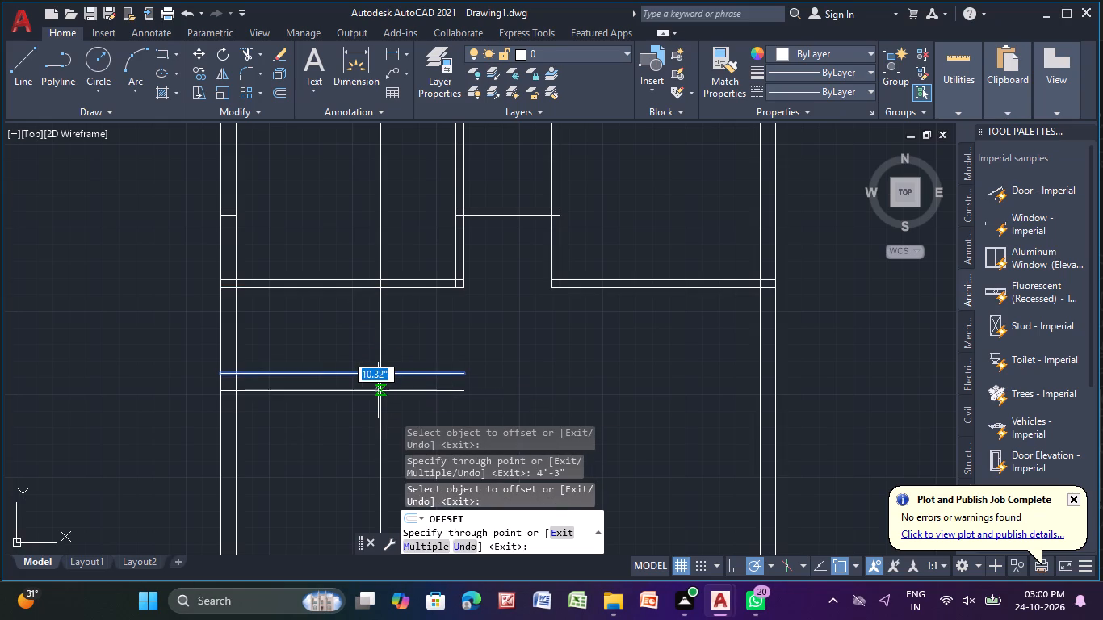
pyautogui.press('5')
pyautogui.hotkey('shift', '"')
pyautogui.press('Return')
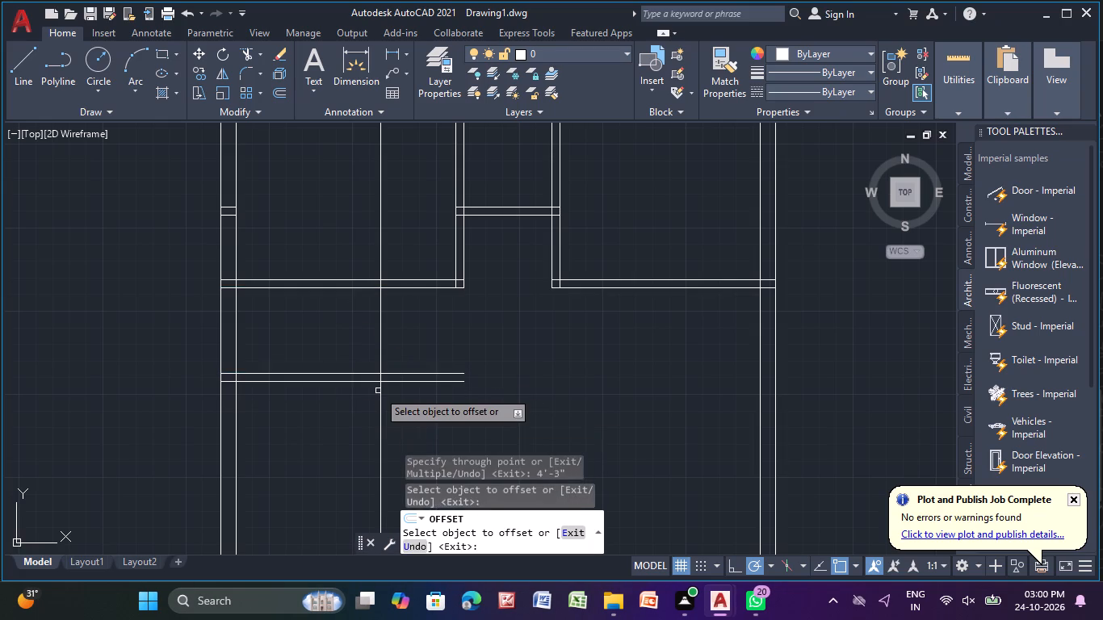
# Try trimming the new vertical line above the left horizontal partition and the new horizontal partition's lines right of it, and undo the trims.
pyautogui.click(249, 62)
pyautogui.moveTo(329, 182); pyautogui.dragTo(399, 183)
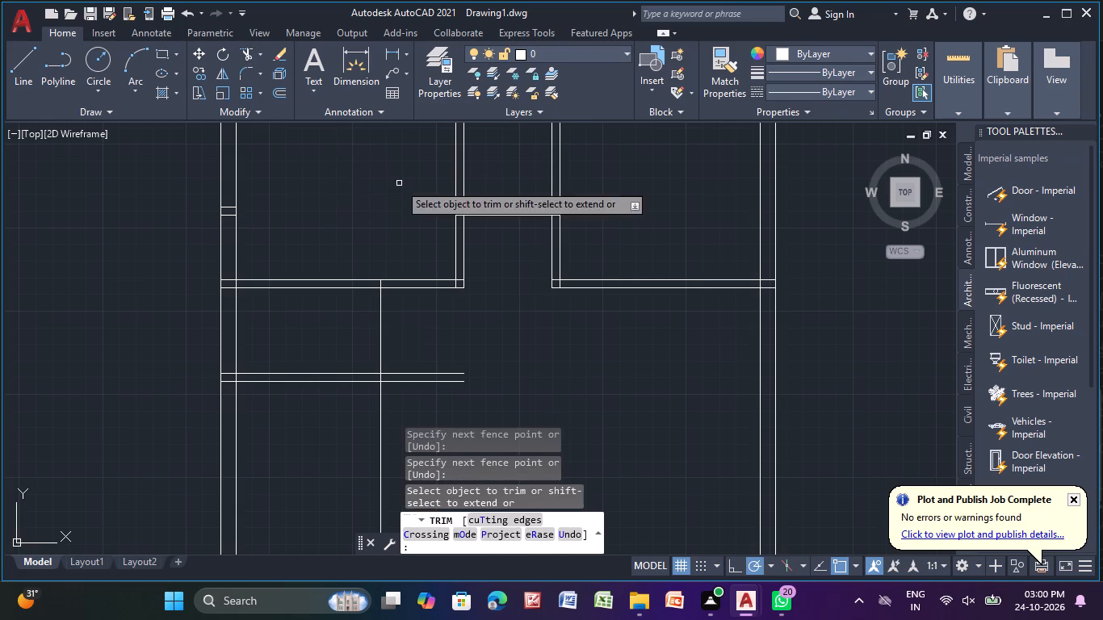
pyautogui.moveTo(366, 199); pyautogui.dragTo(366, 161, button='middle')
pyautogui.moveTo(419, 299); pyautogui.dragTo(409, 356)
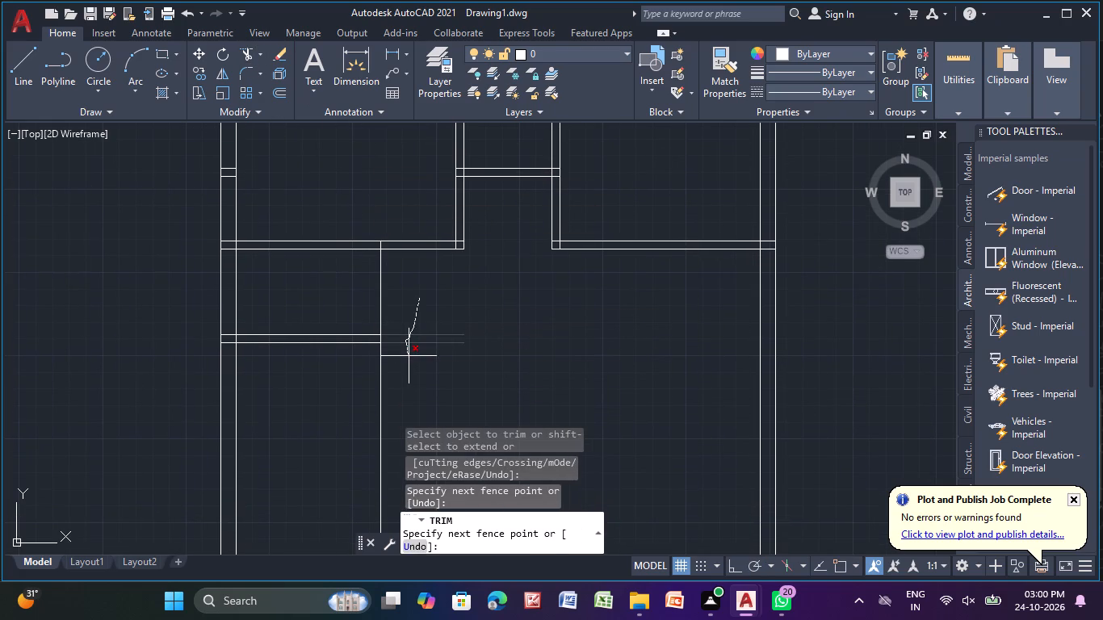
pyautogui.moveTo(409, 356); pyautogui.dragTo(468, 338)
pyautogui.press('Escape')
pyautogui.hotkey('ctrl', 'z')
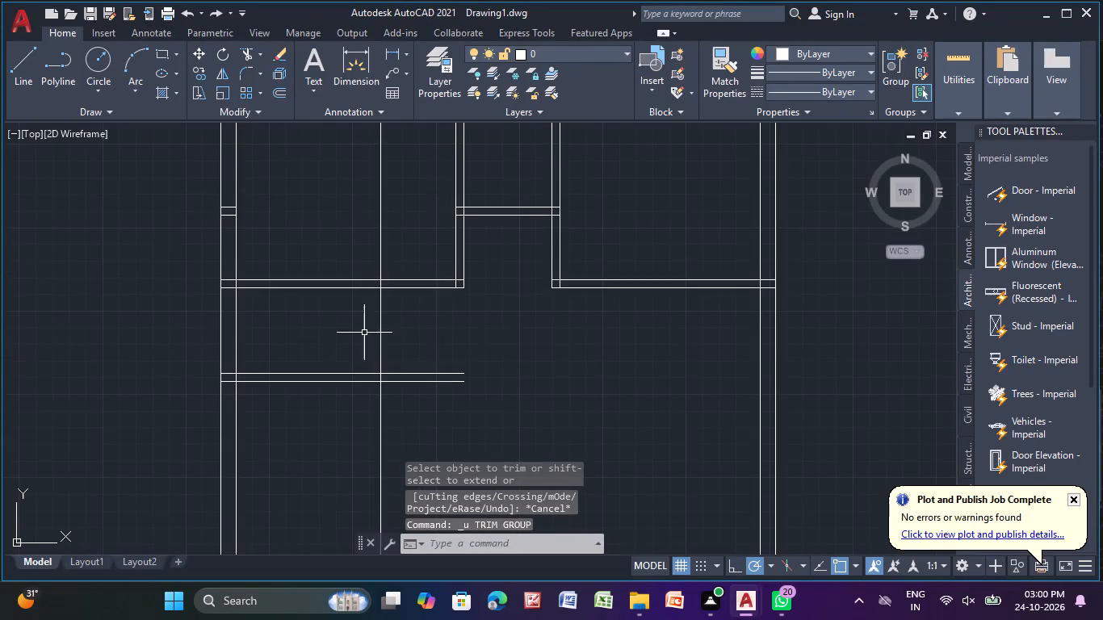
# Trim the new vertical line above the left horizontal partition so it starts at that partition.
pyautogui.click(252, 51)
pyautogui.moveTo(319, 182); pyautogui.dragTo(426, 213)
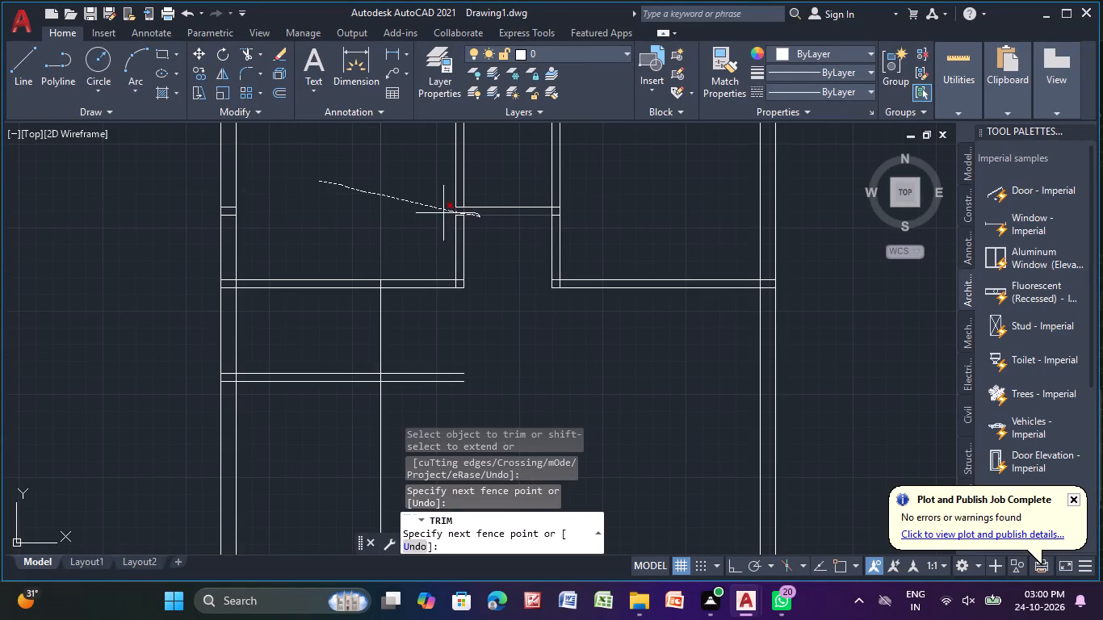
pyautogui.moveTo(426, 213); pyautogui.dragTo(422, 213)
pyautogui.hotkey('ctrl', 'z')
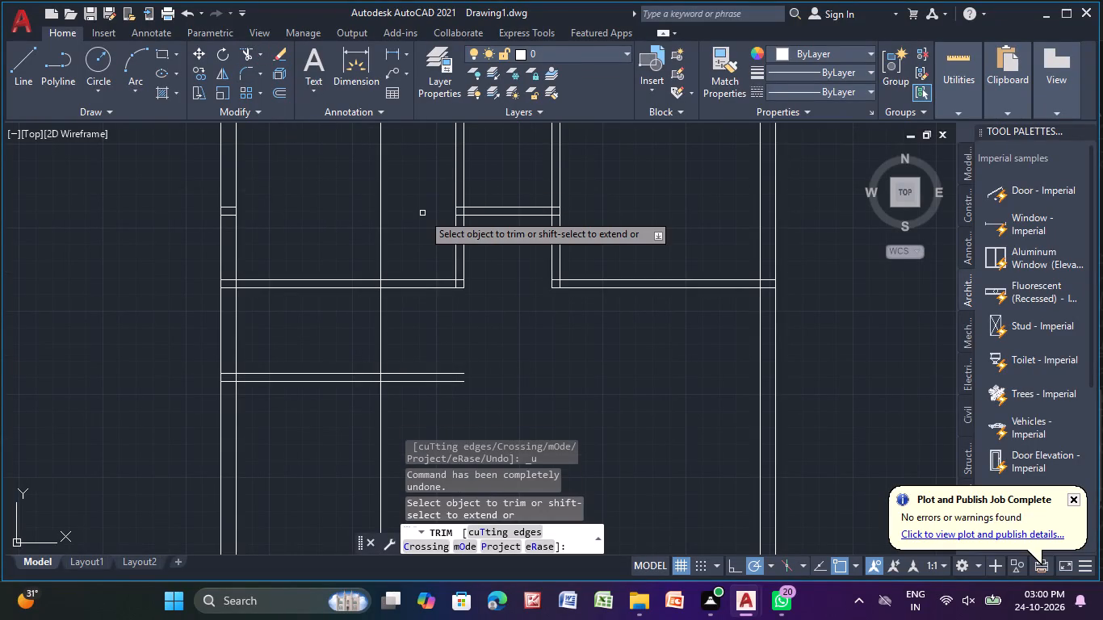
pyautogui.moveTo(331, 217); pyautogui.dragTo(398, 207)
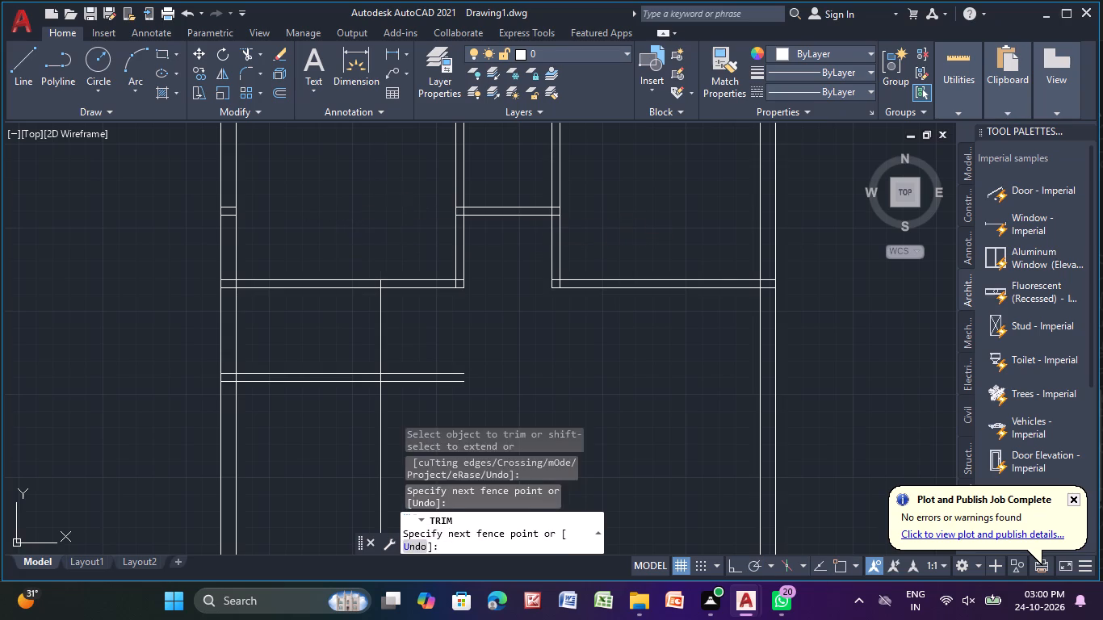
pyautogui.press('Escape')
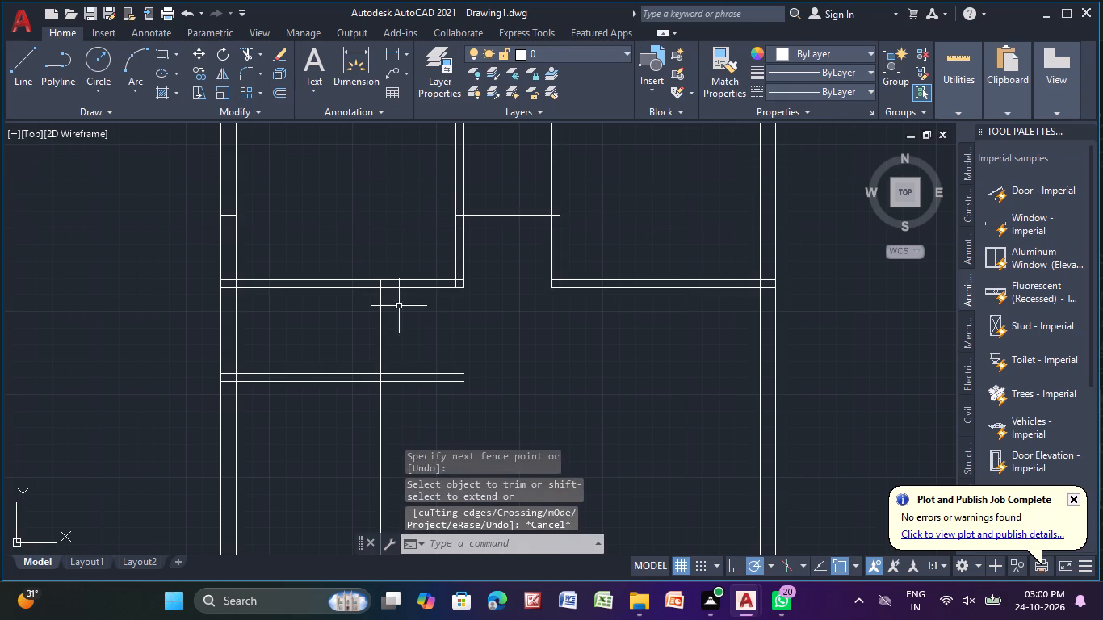
# Offset the trimmed vertical line 5" to the right to give the partition its thickness.
pyautogui.moveTo(425, 361); pyautogui.dragTo(413, 278, button='middle')
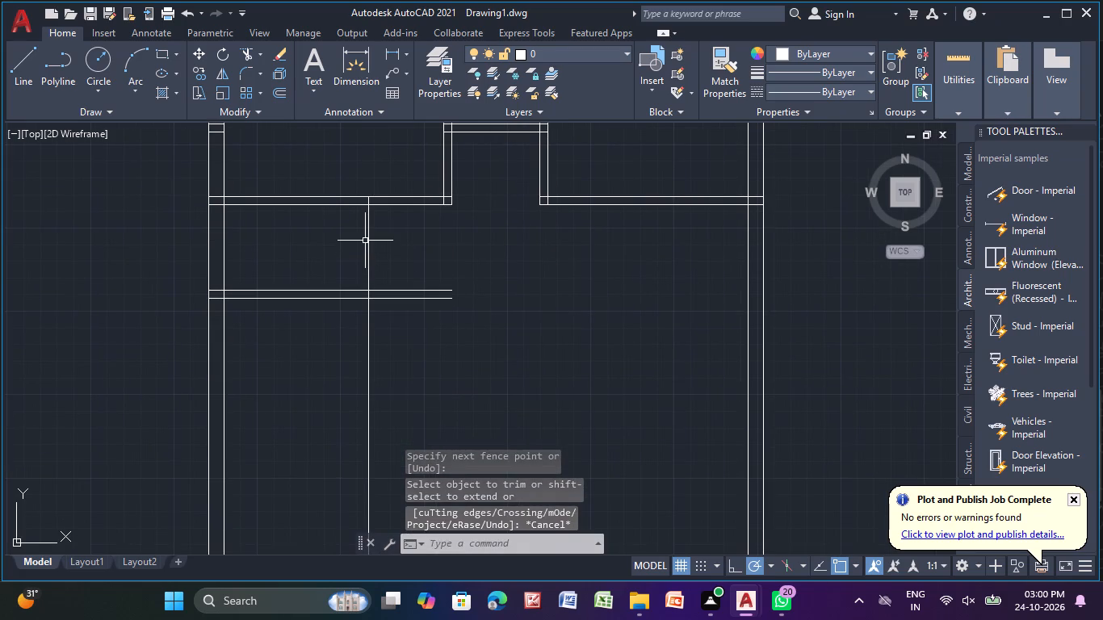
pyautogui.click(369, 236)
pyautogui.click(279, 95)
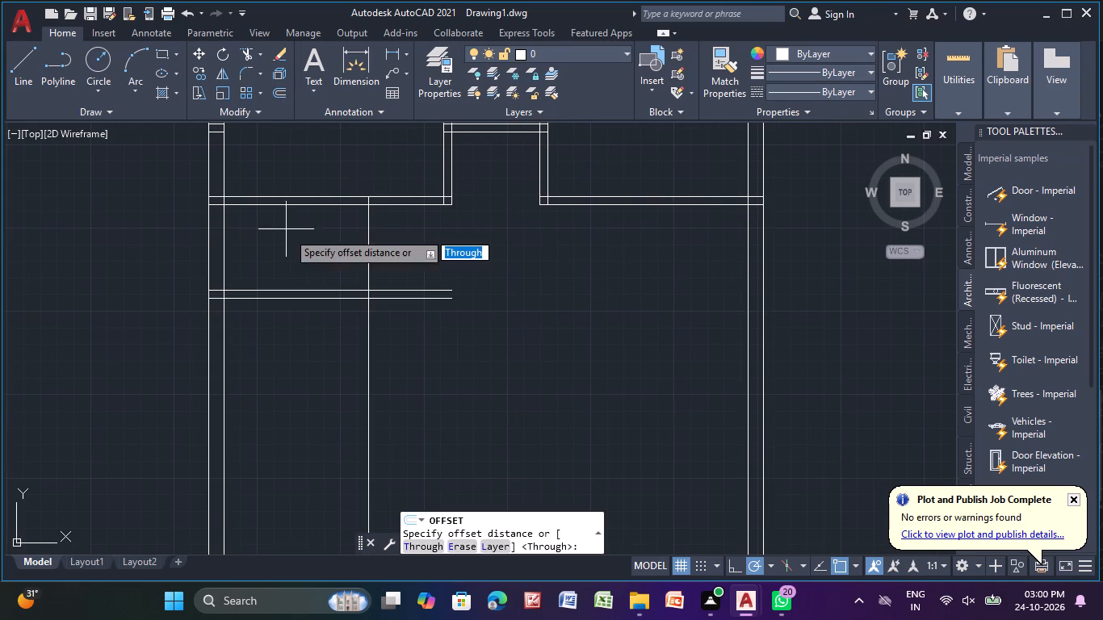
pyautogui.press('Return')
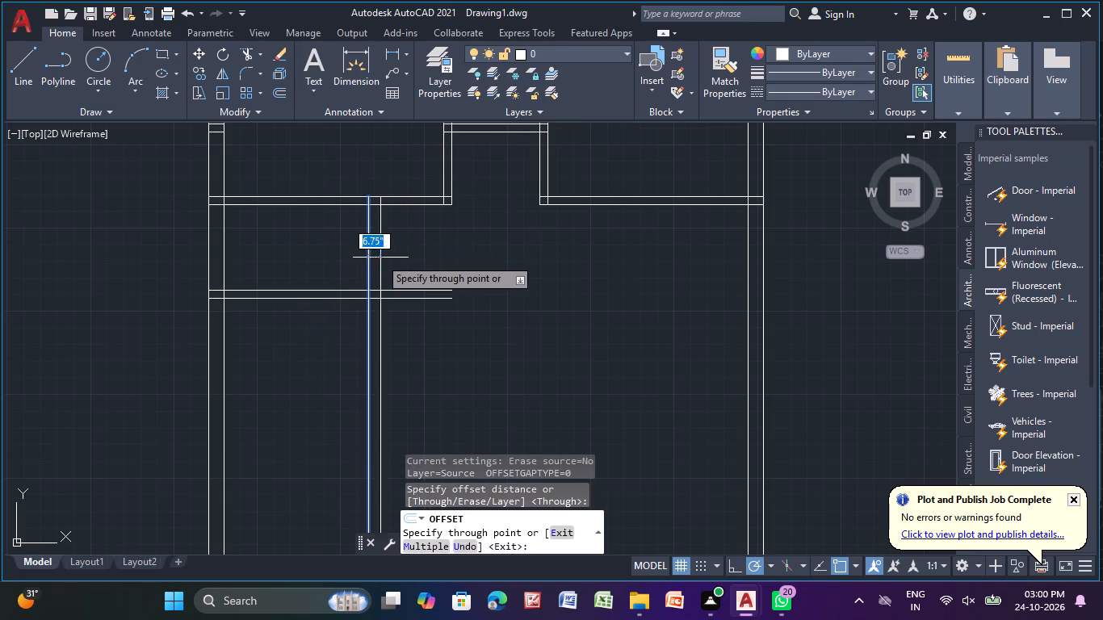
pyautogui.press('5')
pyautogui.hotkey('shift', '"')
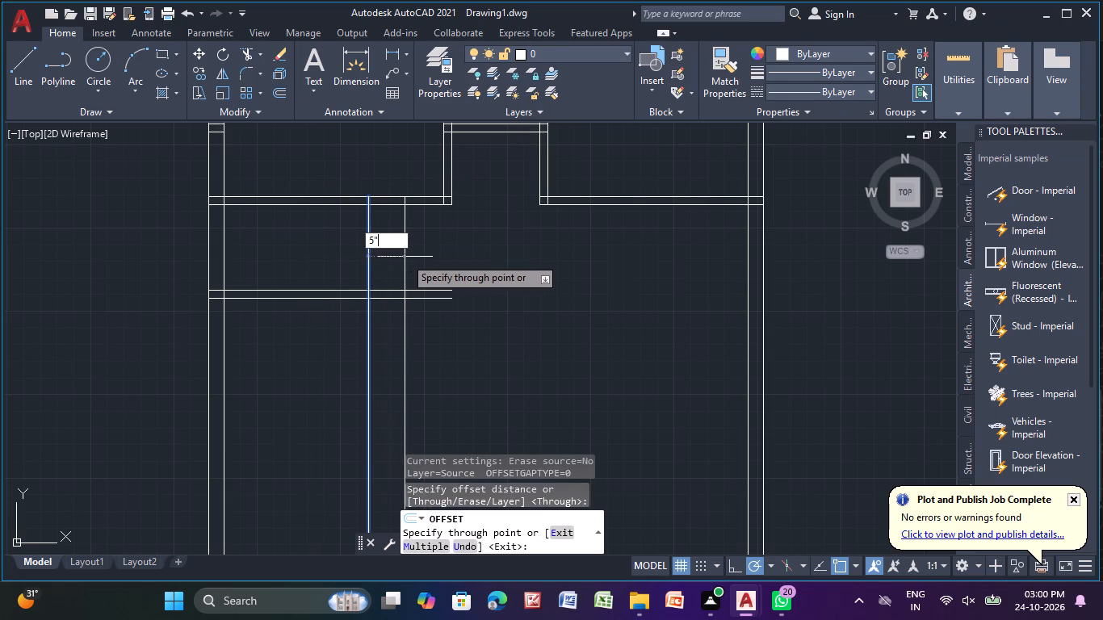
pyautogui.press('Return')
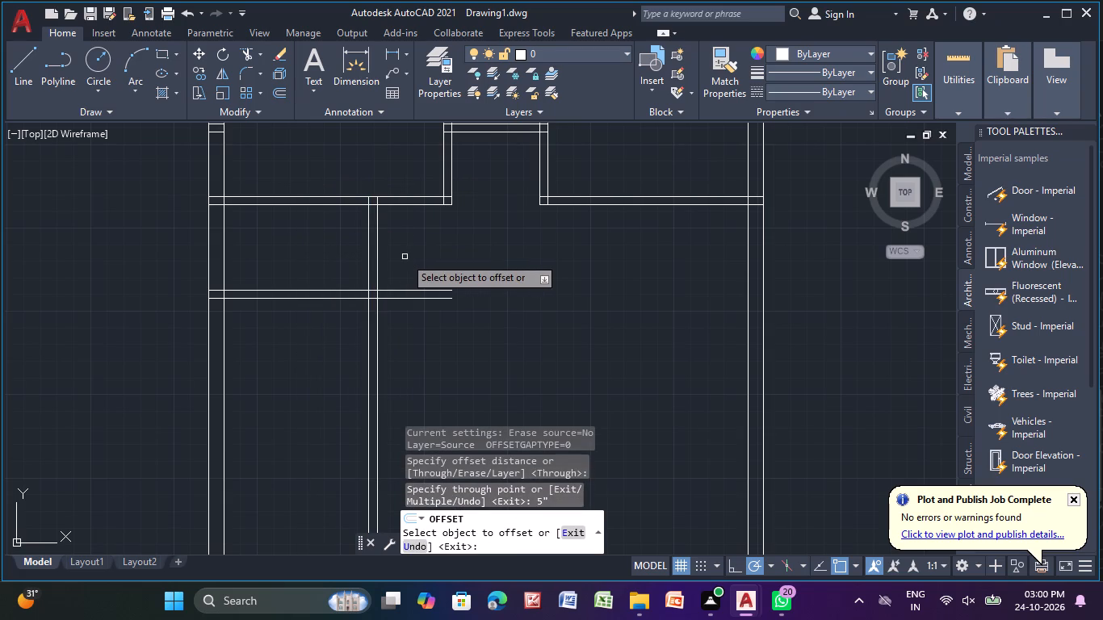
# Trim the new horizontal and vertical partition lines extending beyond their intersection to close the small room's lower-right corner.
pyautogui.click(248, 48)
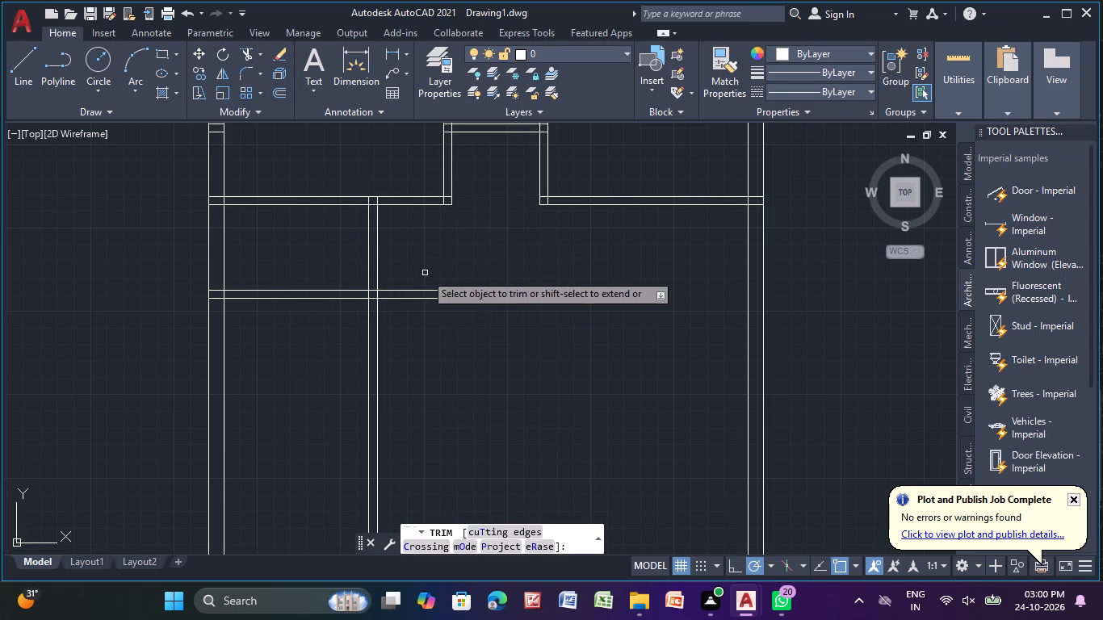
pyautogui.moveTo(424, 266); pyautogui.dragTo(428, 338)
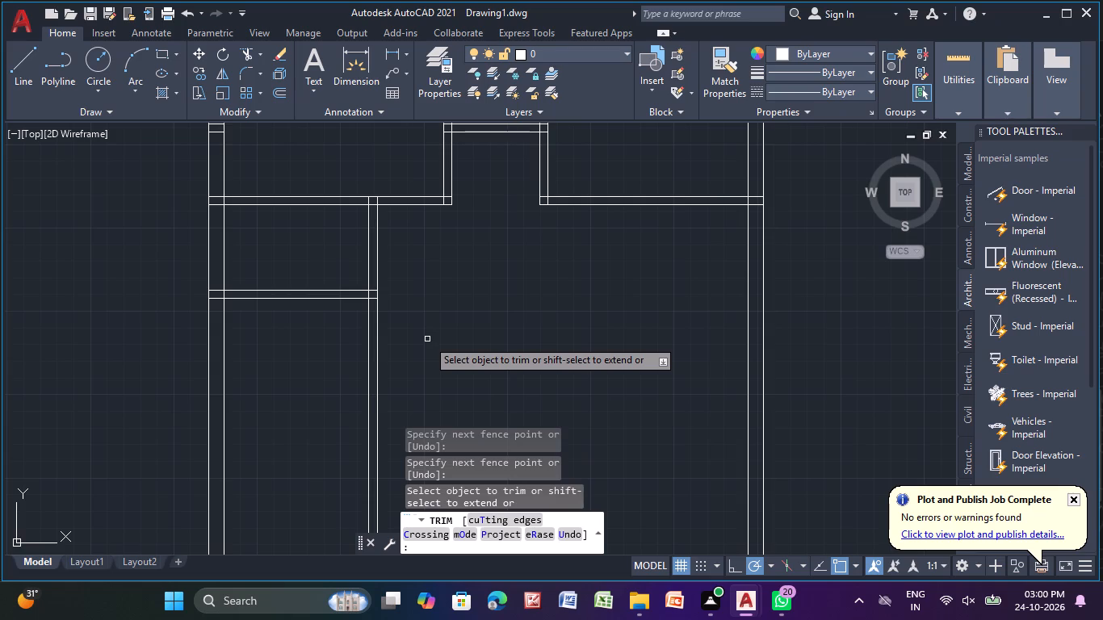
pyautogui.moveTo(426, 338); pyautogui.dragTo(457, 288, button='middle')
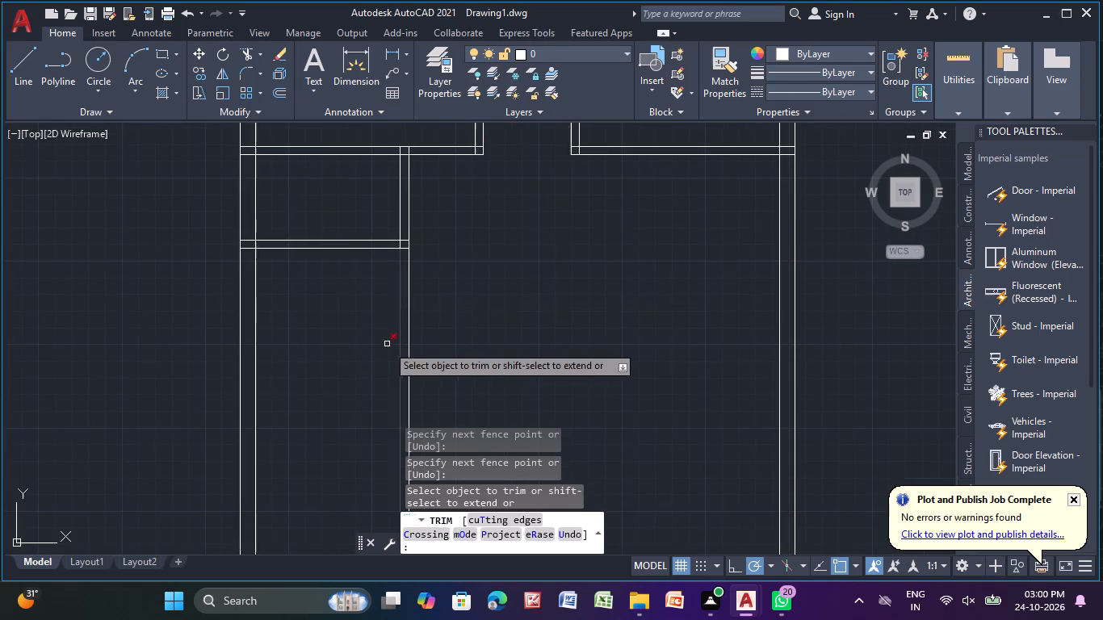
pyautogui.moveTo(379, 354); pyautogui.dragTo(430, 349)
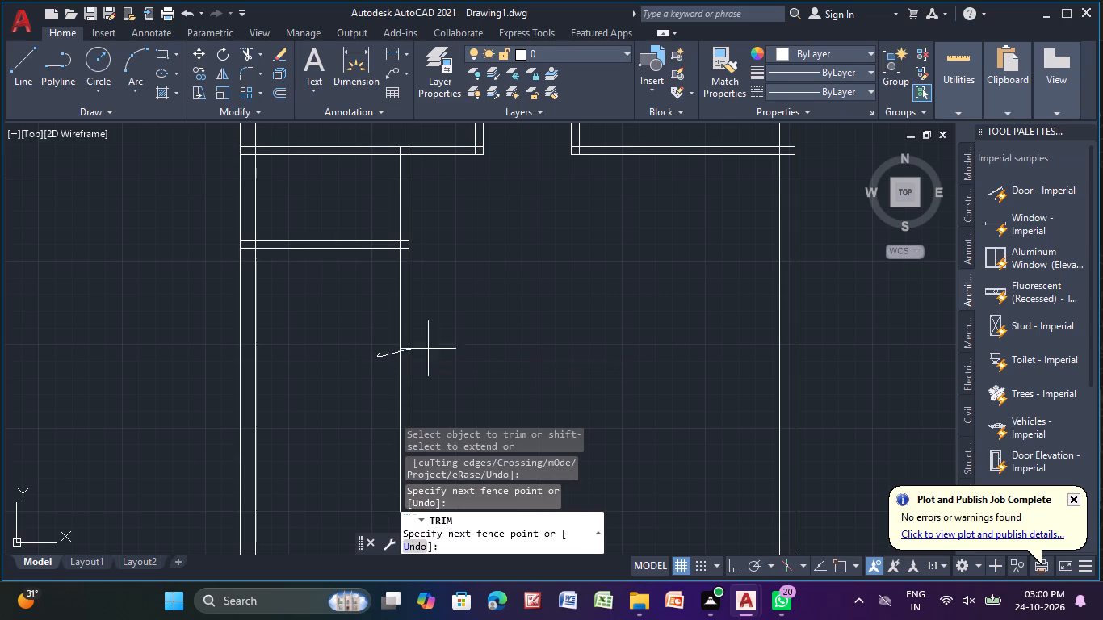
pyautogui.moveTo(430, 349); pyautogui.dragTo(476, 342)
pyautogui.press('Escape')
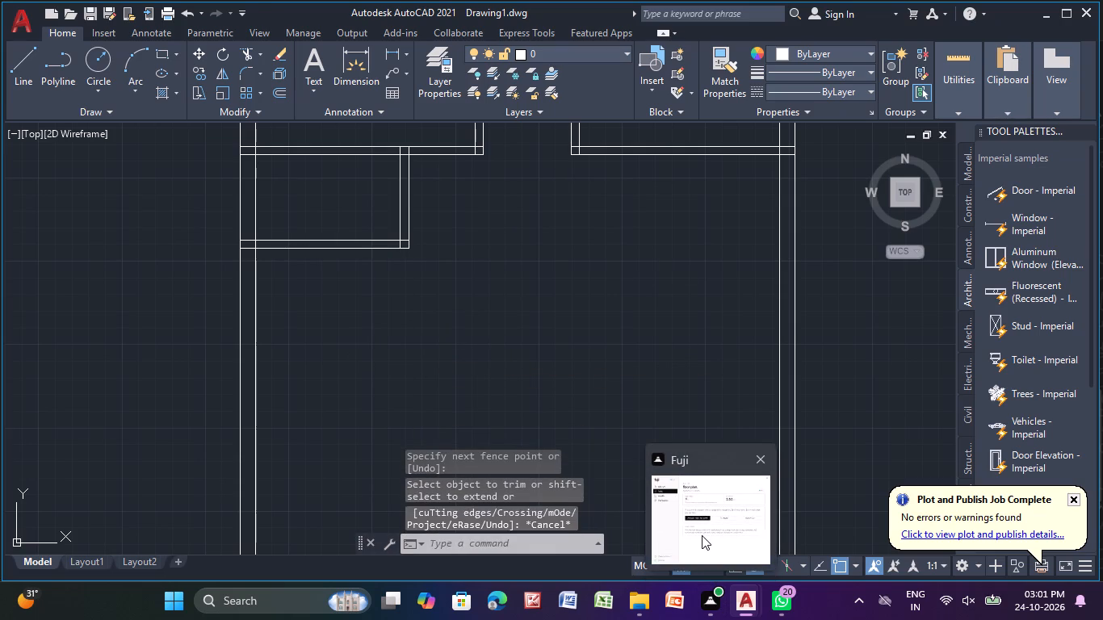
# Offset the left outer wall's inner line 11' to the right.
pyautogui.scroll(-1, 421, 305)
pyautogui.middleClick(421, 305)
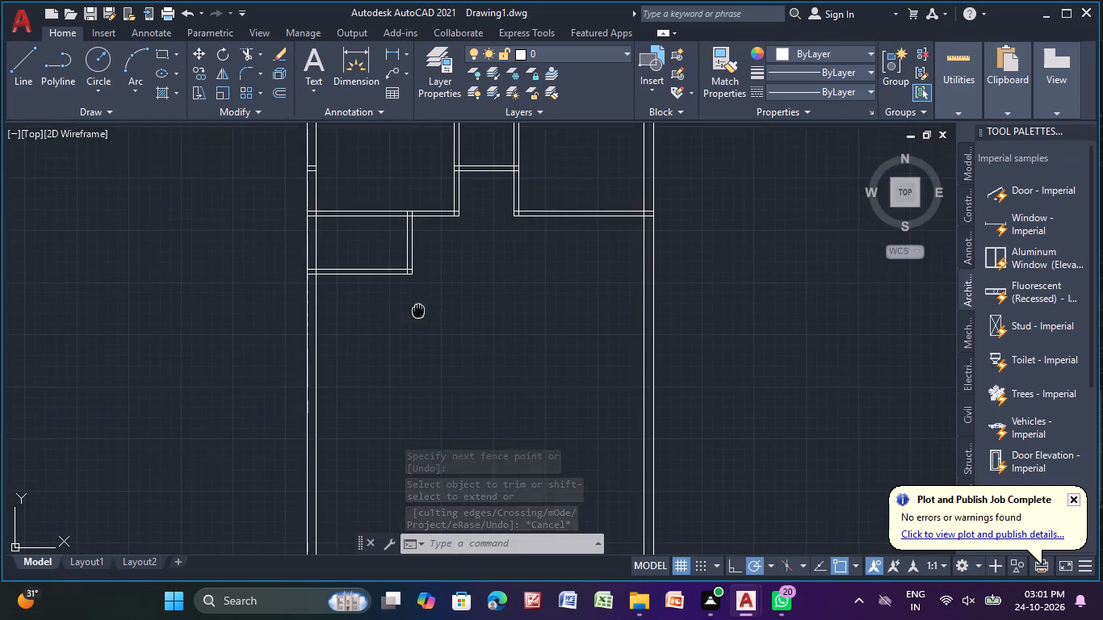
pyautogui.click(274, 93)
pyautogui.press('Return')
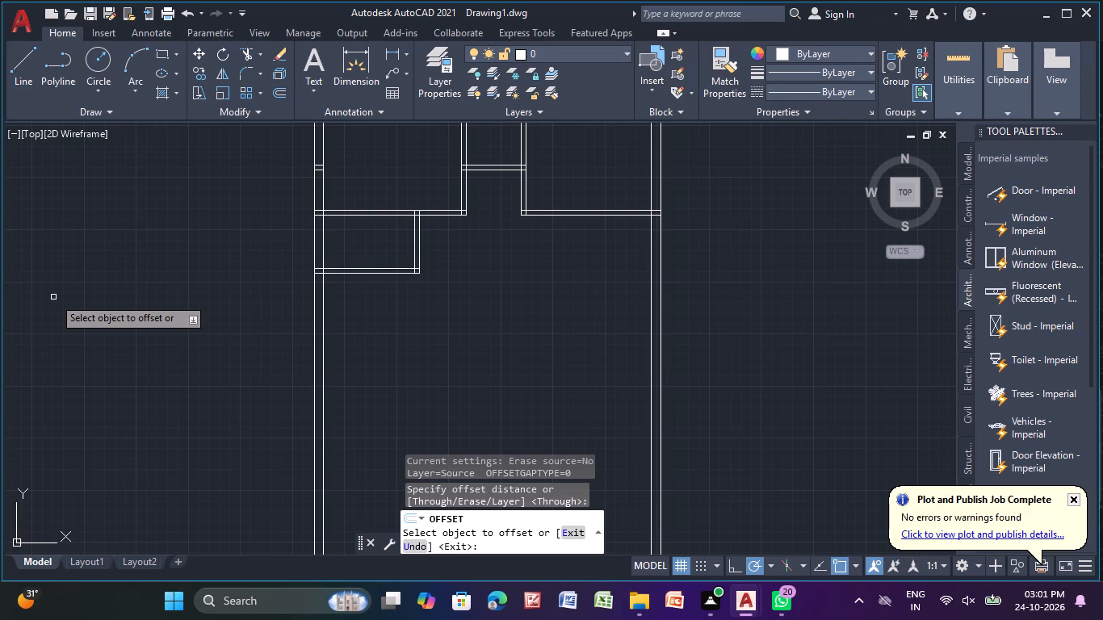
pyautogui.scroll(-1, 392, 353)
pyautogui.moveTo(392, 353); pyautogui.dragTo(432, 241, button='middle')
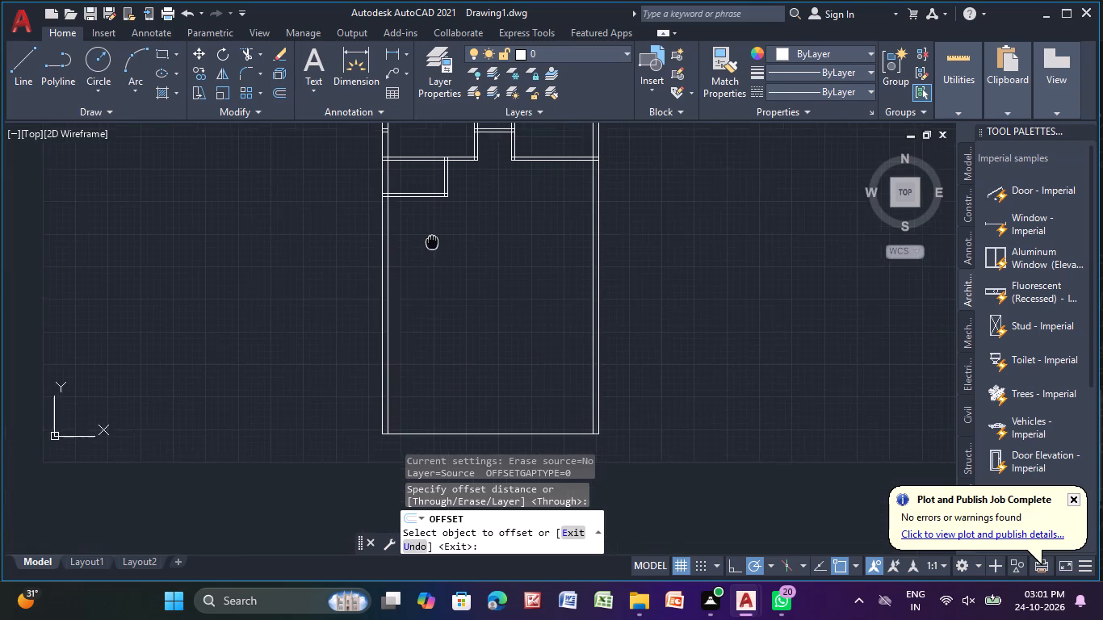
pyautogui.moveTo(432, 241); pyautogui.dragTo(434, 239, button='middle')
pyautogui.moveTo(414, 258); pyautogui.dragTo(438, 279, button='middle')
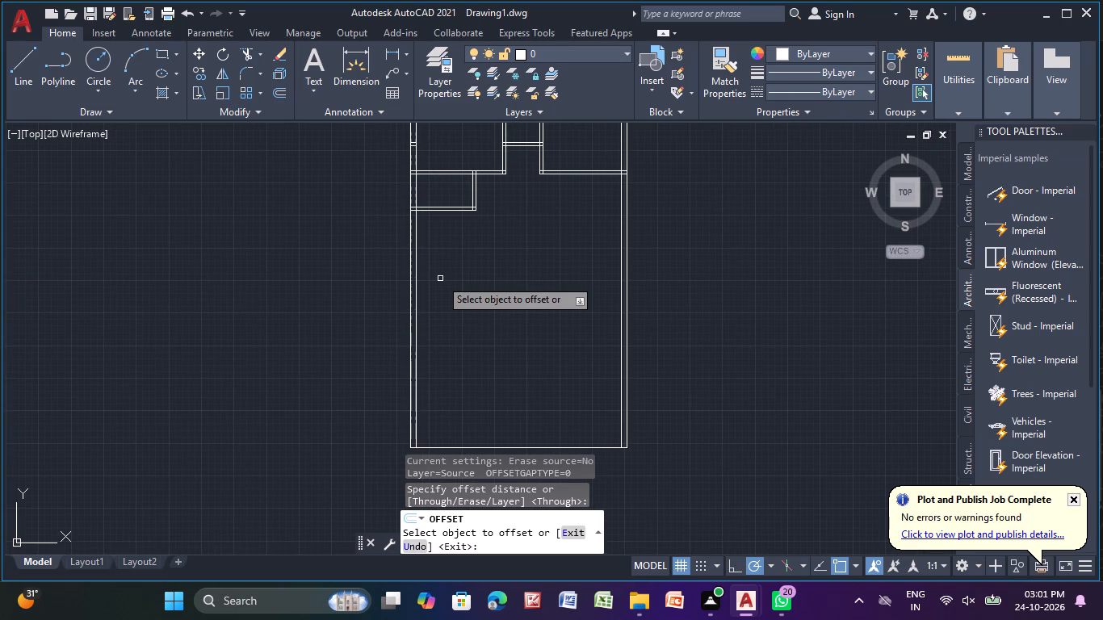
pyautogui.moveTo(435, 278); pyautogui.dragTo(432, 323, button='middle')
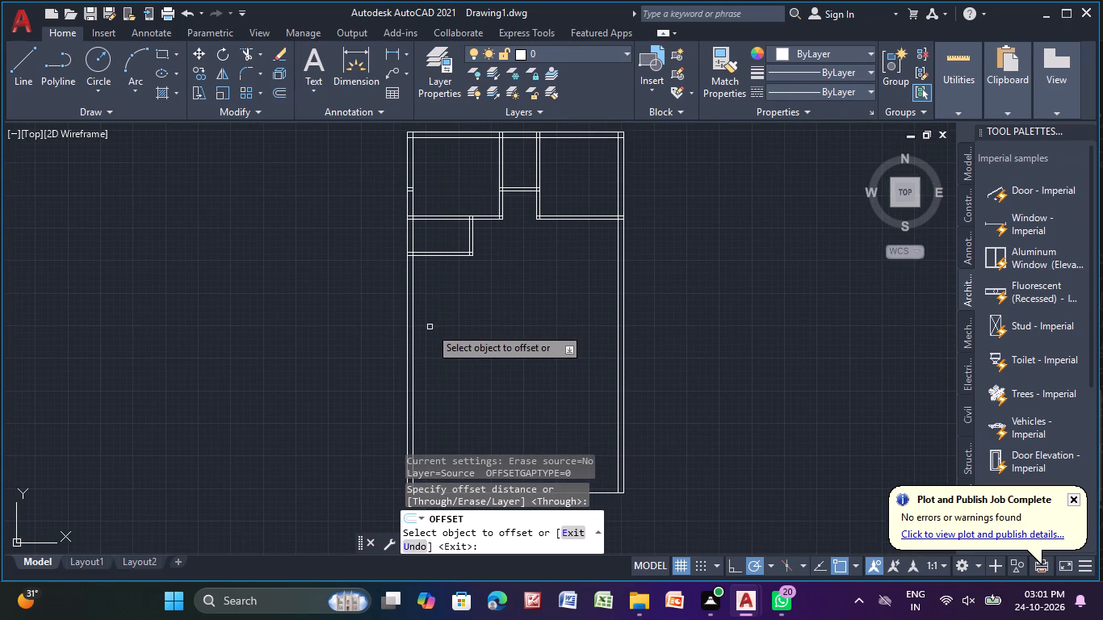
pyautogui.click(413, 337)
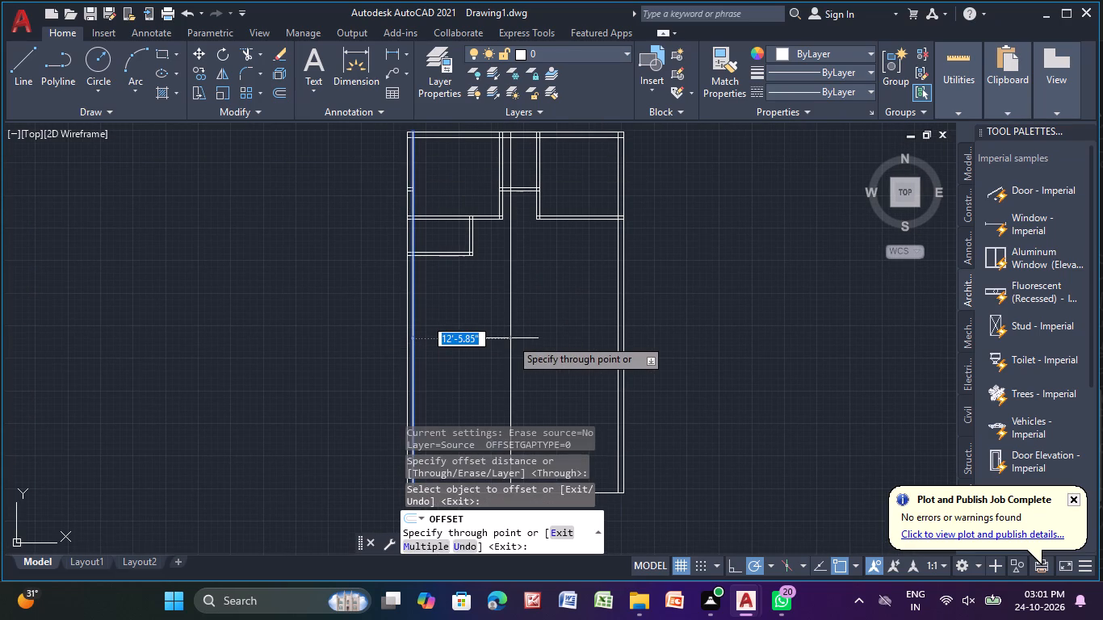
pyautogui.press('1')
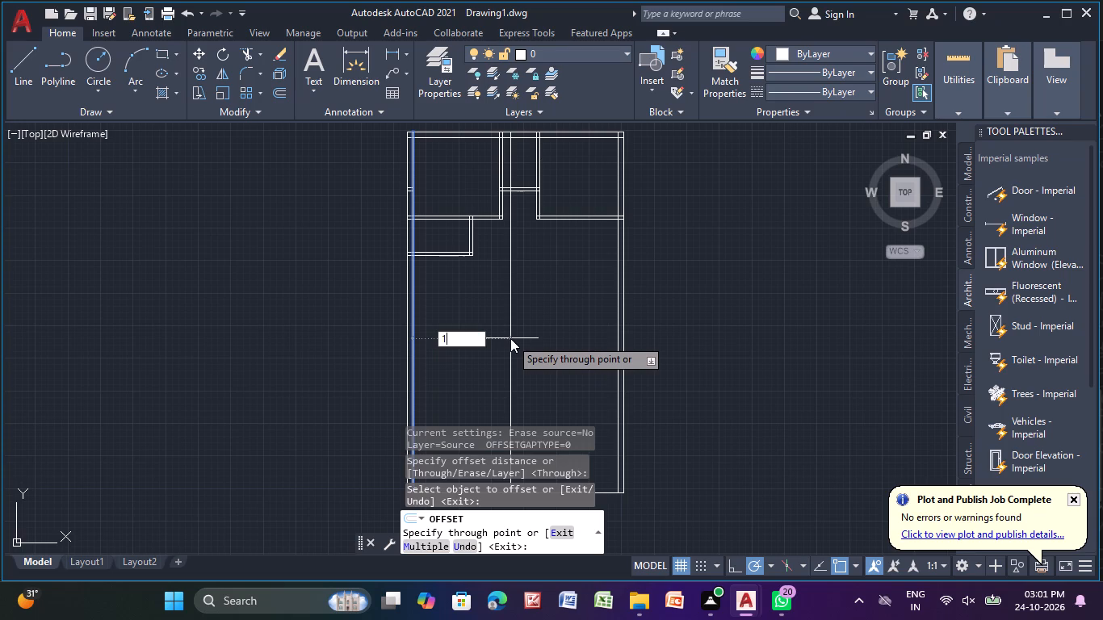
pyautogui.press('1')
pyautogui.press("'")
pyautogui.press('Return')
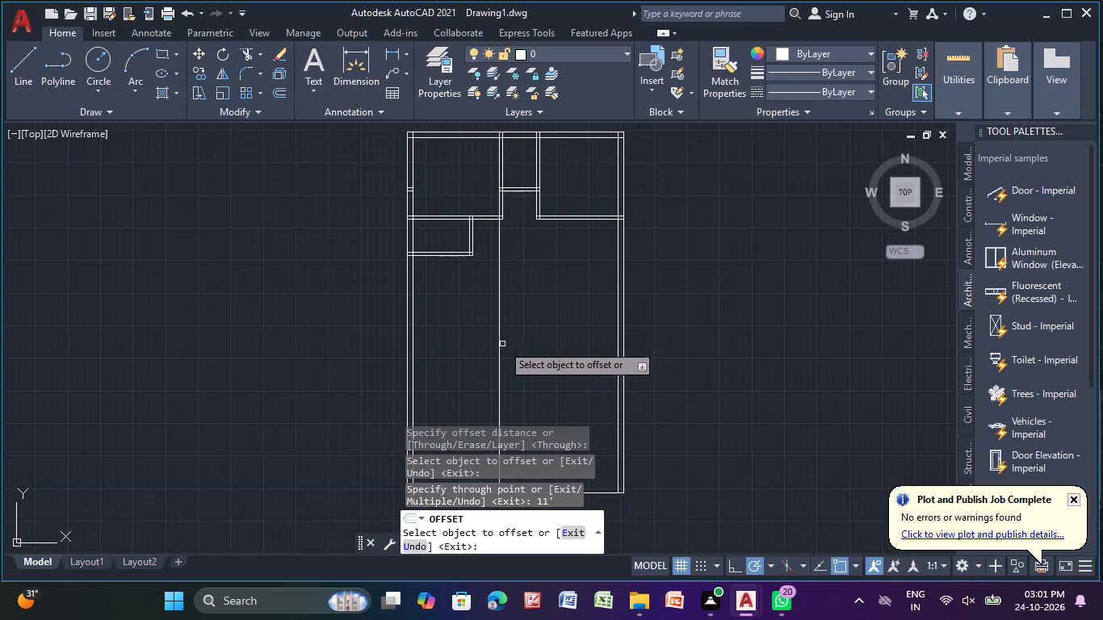
# Offset the new vertical line 5" to the right to form a partition's thickness.
pyautogui.click(498, 344)
pyautogui.press('5')
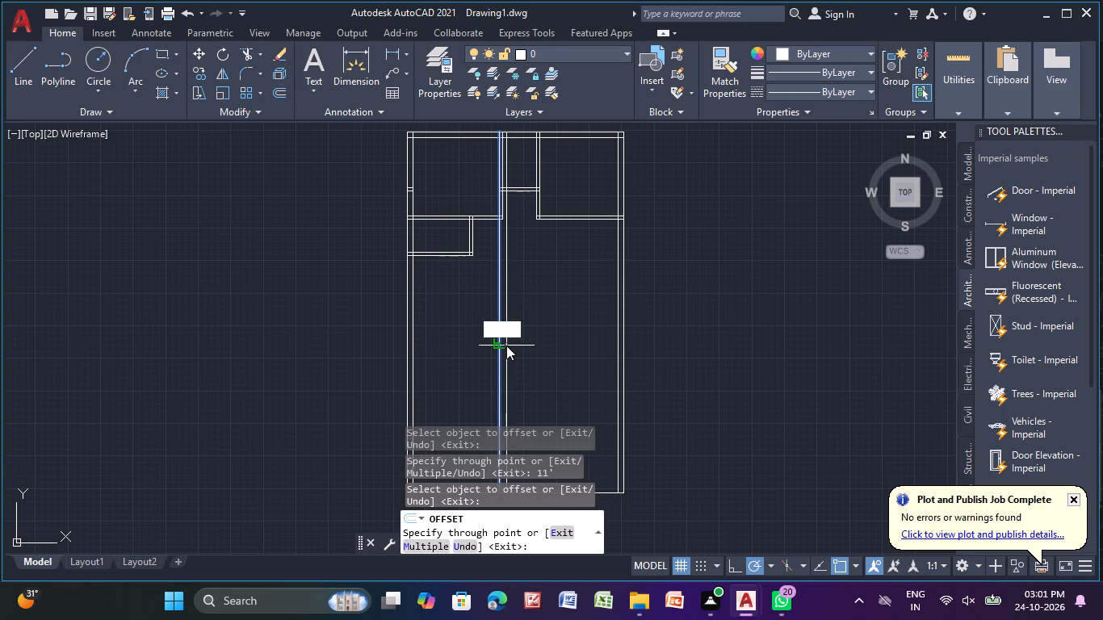
pyautogui.hotkey('shift', '"')
pyautogui.press('Return')
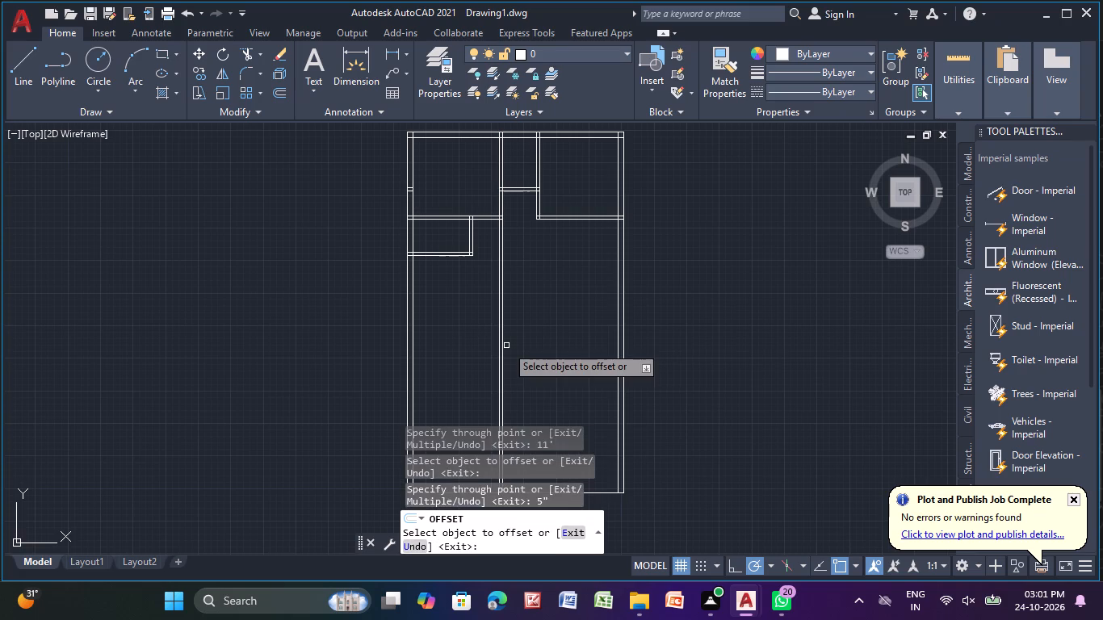
# Offset the bottom line of the small room's lower wall 11' downward.
pyautogui.scroll(2, 451, 262)
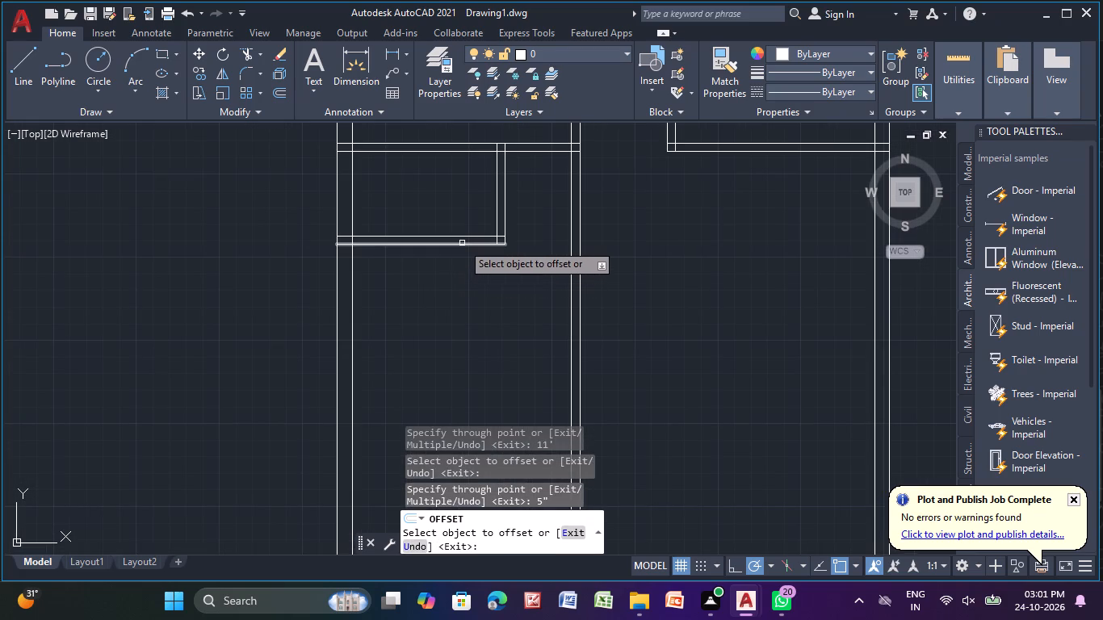
pyautogui.click(462, 243)
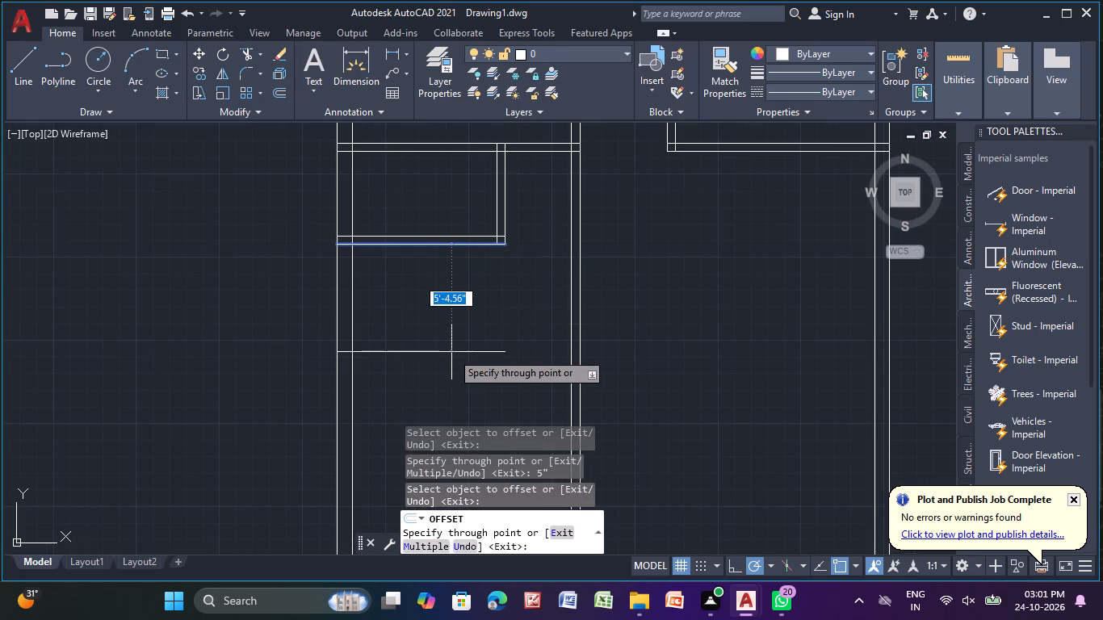
pyautogui.write('11')
pyautogui.press("'")
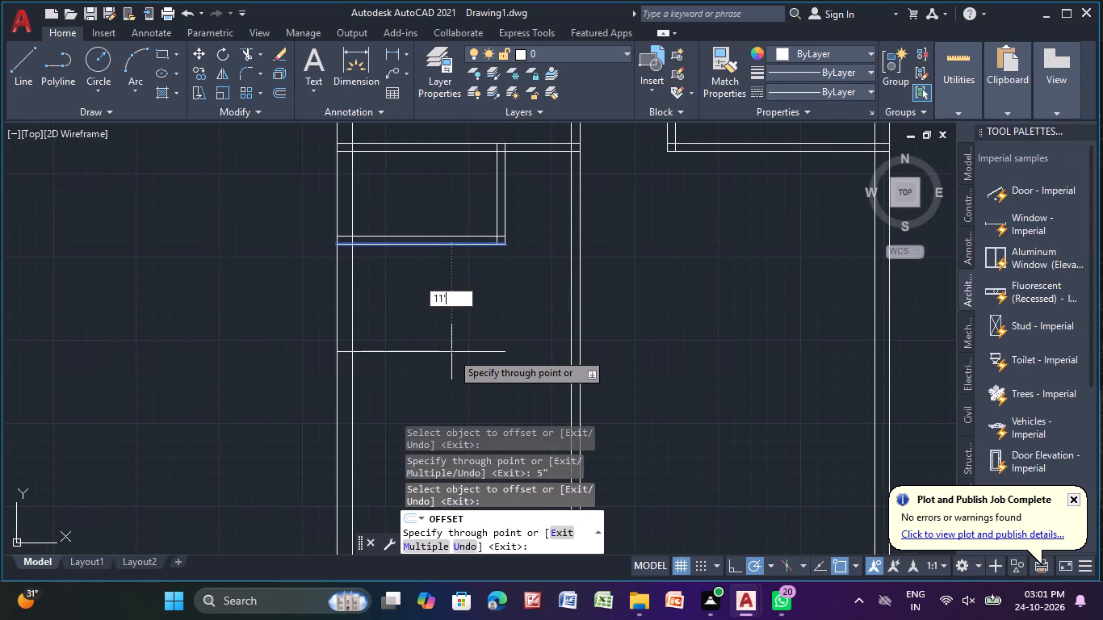
pyautogui.press('Return')
# Offset the new horizontal line 5" downward to give the partition its thickness.
pyautogui.moveTo(451, 351); pyautogui.dragTo(430, 271, button='middle')
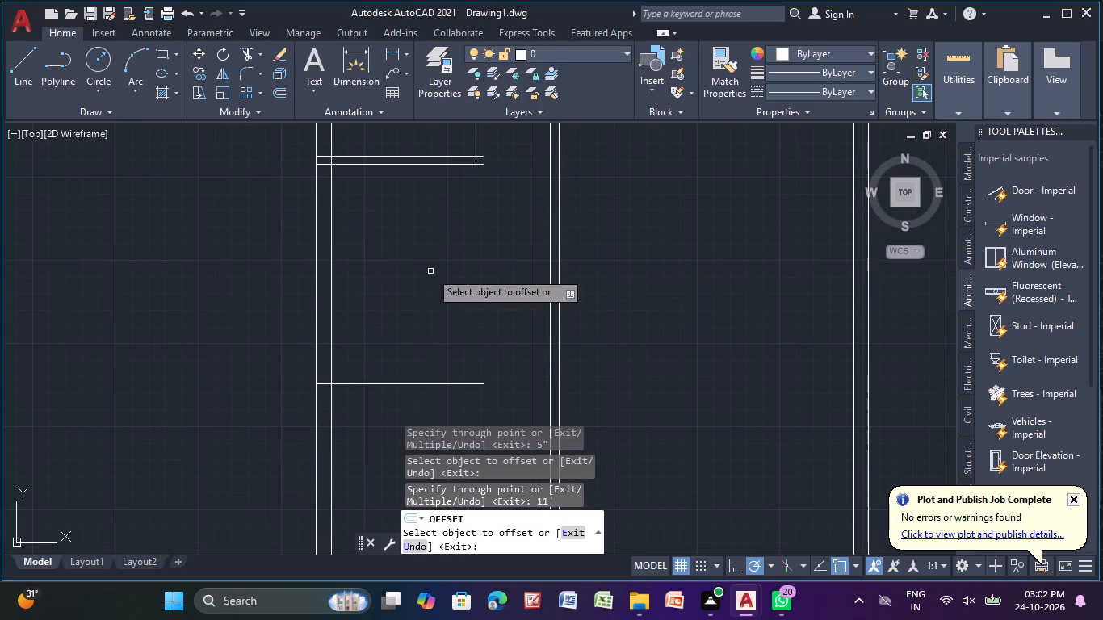
pyautogui.click(401, 383)
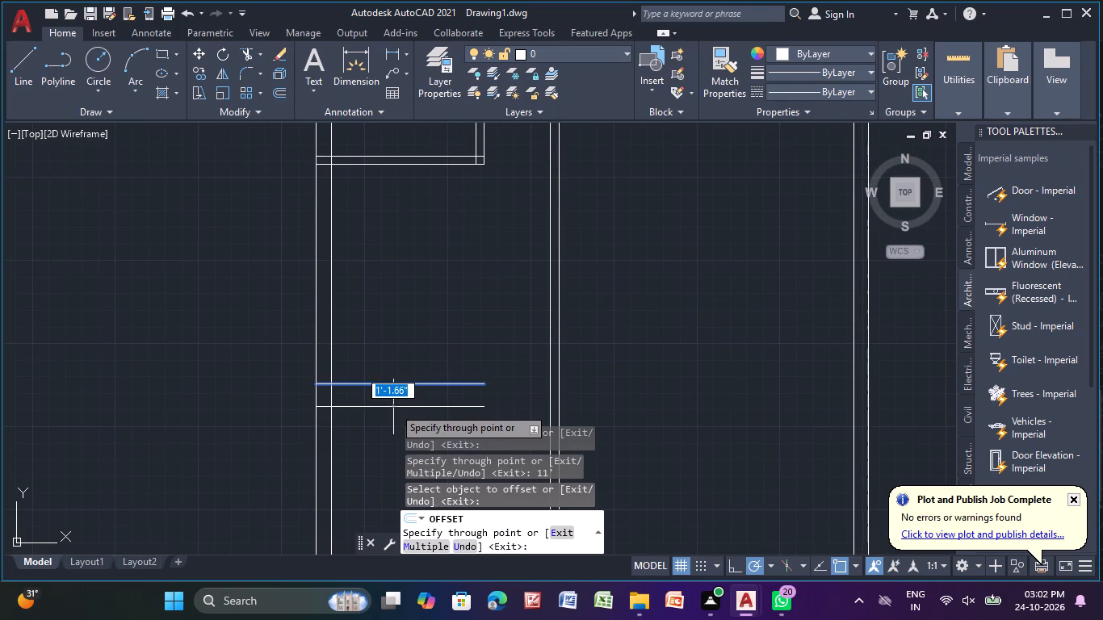
pyautogui.press('5')
pyautogui.hotkey('shift', '"')
pyautogui.press('Return')
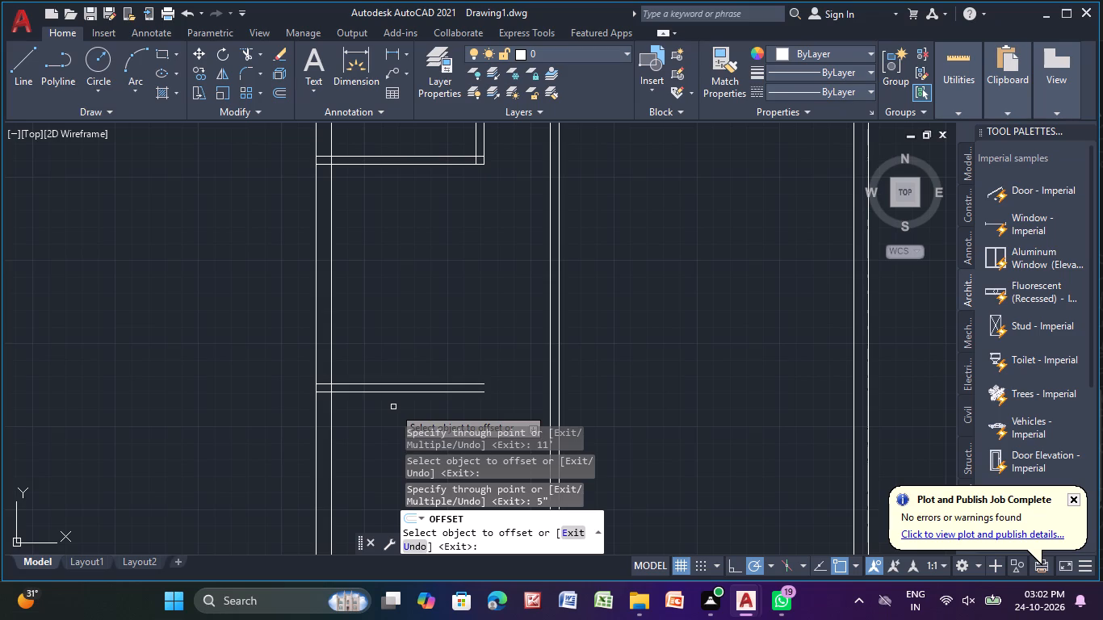
pyautogui.press('Escape')
# Extend both lines of the new horizontal partition across to the far line of the long vertical partition.
pyautogui.write('ex')
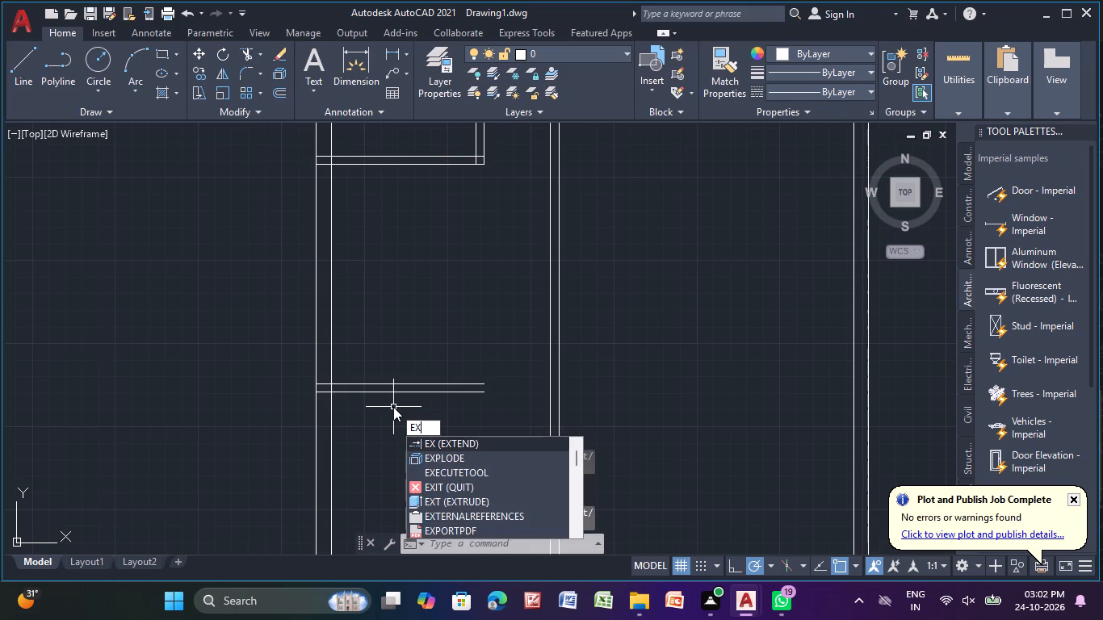
pyautogui.press('Return')
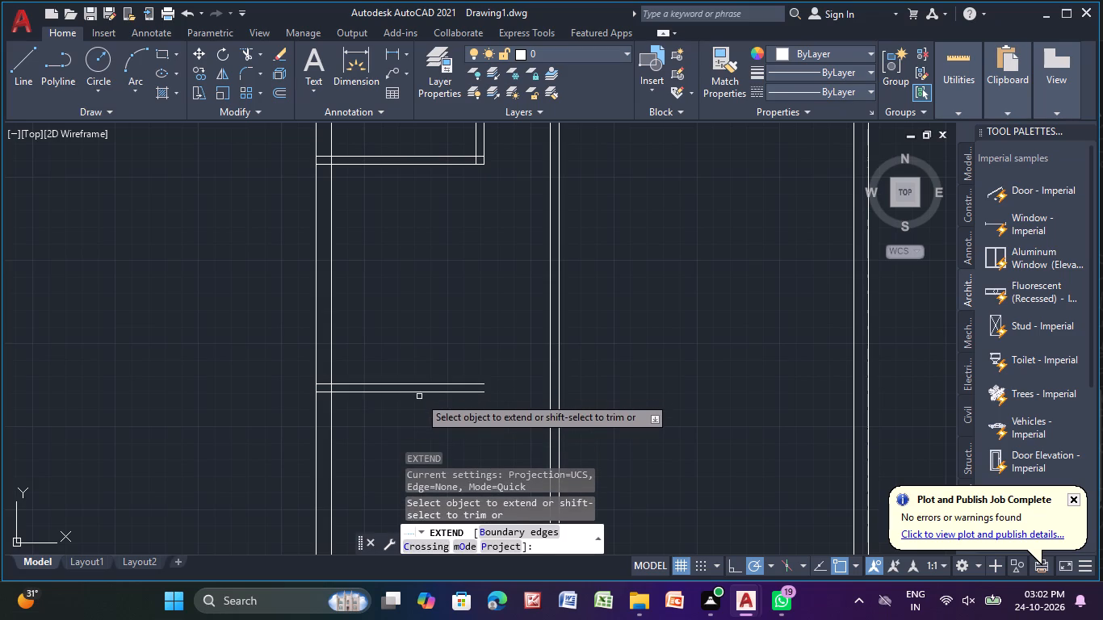
pyautogui.click(426, 393)
pyautogui.click(443, 382)
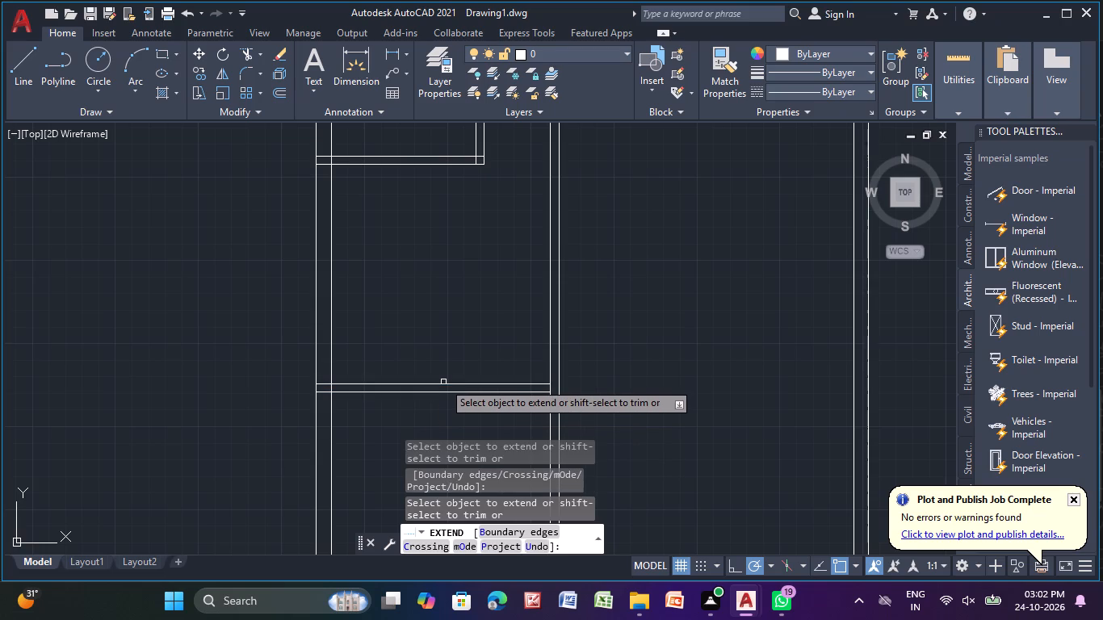
pyautogui.moveTo(505, 387); pyautogui.dragTo(495, 328, button='middle')
pyautogui.click(501, 334)
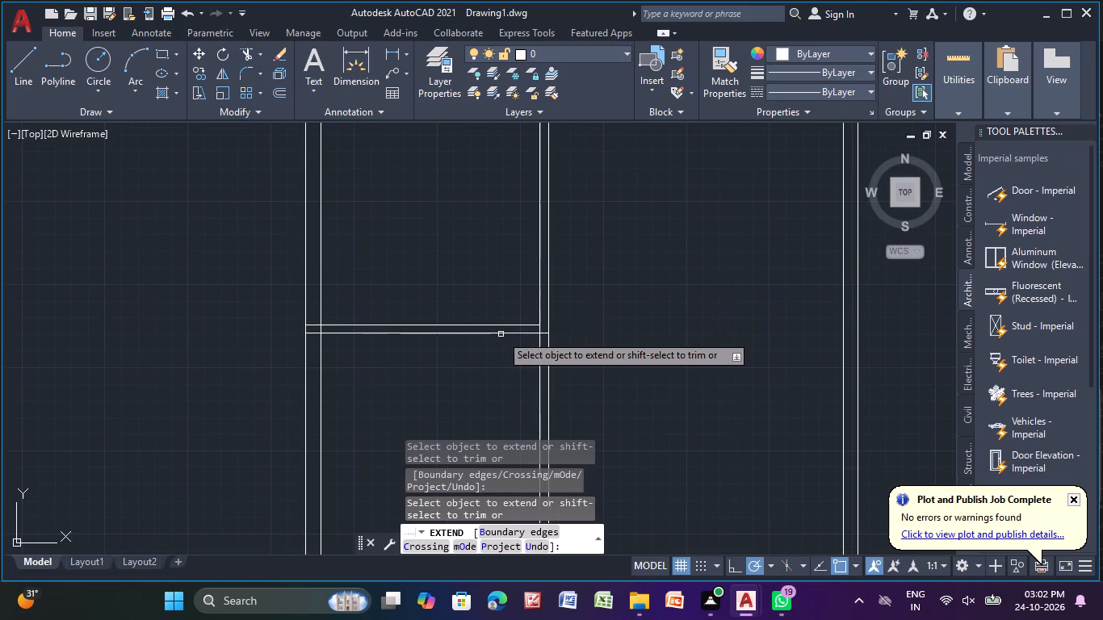
pyautogui.click(514, 325)
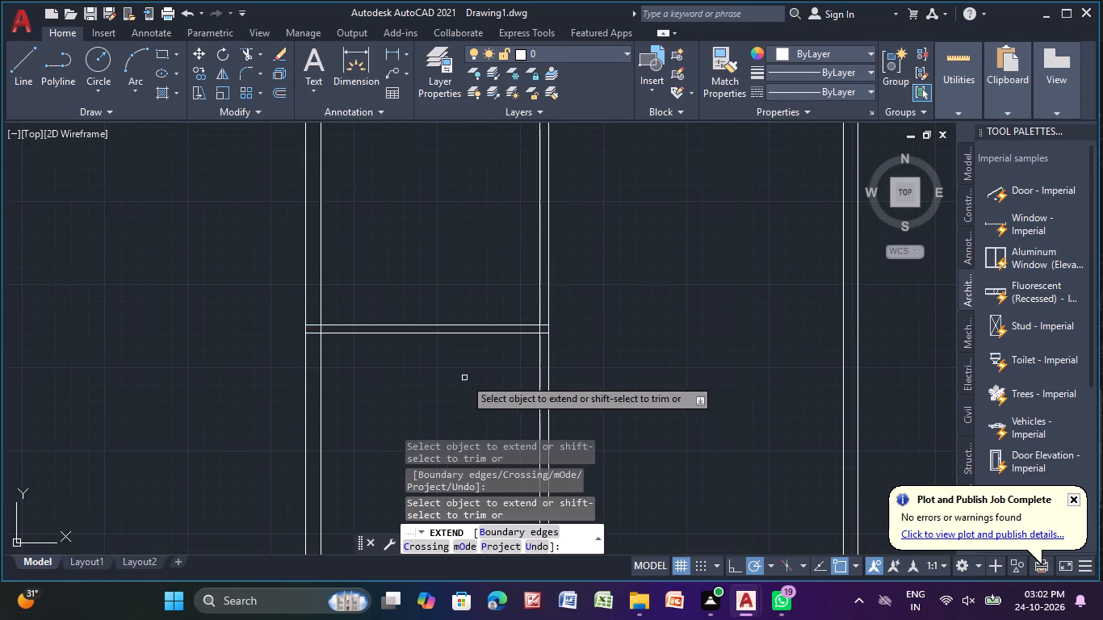
# Extend both lines of the small room's lower wall to the far line of the long vertical partition.
pyautogui.moveTo(464, 378); pyautogui.dragTo(482, 358, button='middle')
pyautogui.scroll(-1, 480, 363)
pyautogui.moveTo(480, 363); pyautogui.dragTo(498, 374, button='middle')
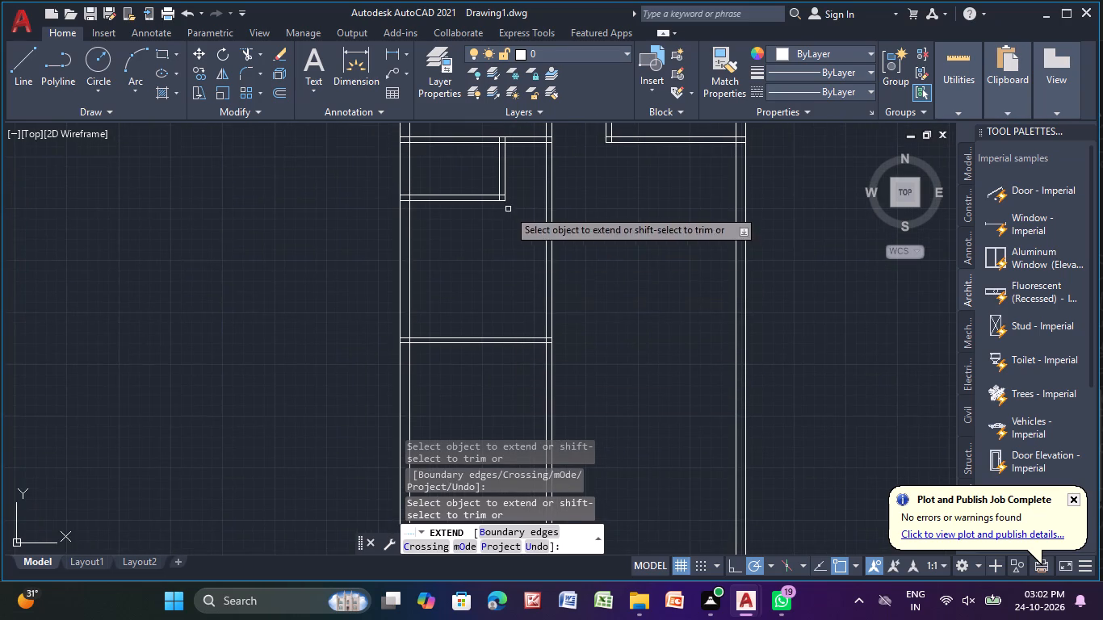
pyautogui.moveTo(505, 210); pyautogui.dragTo(517, 303, button='middle')
pyautogui.scroll(3, 515, 294)
pyautogui.click(509, 289)
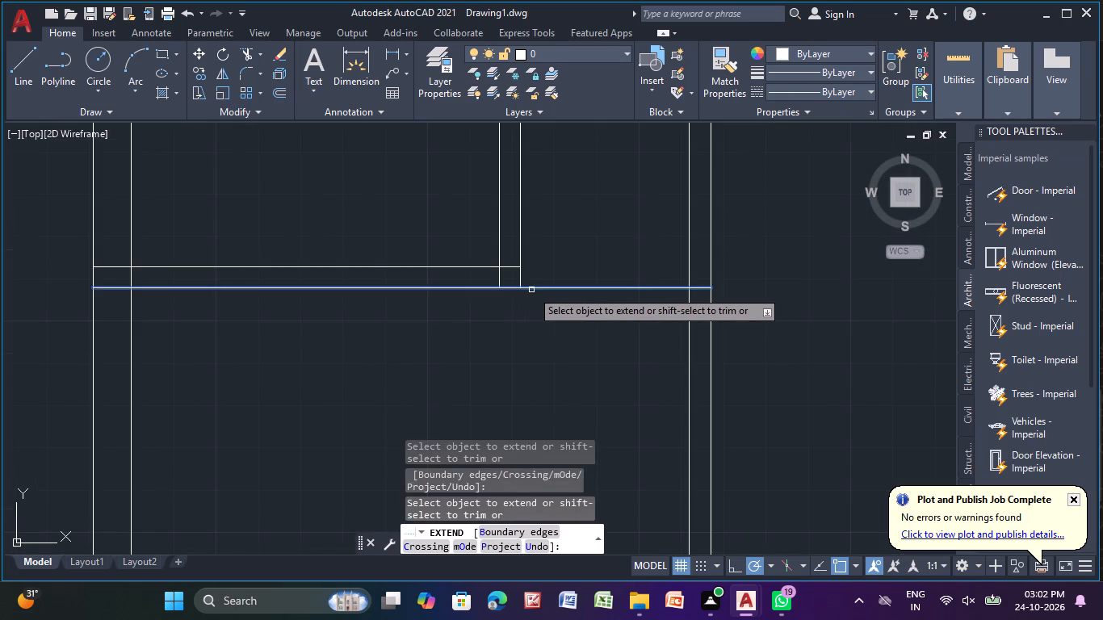
pyautogui.click(537, 290)
pyautogui.click(482, 266)
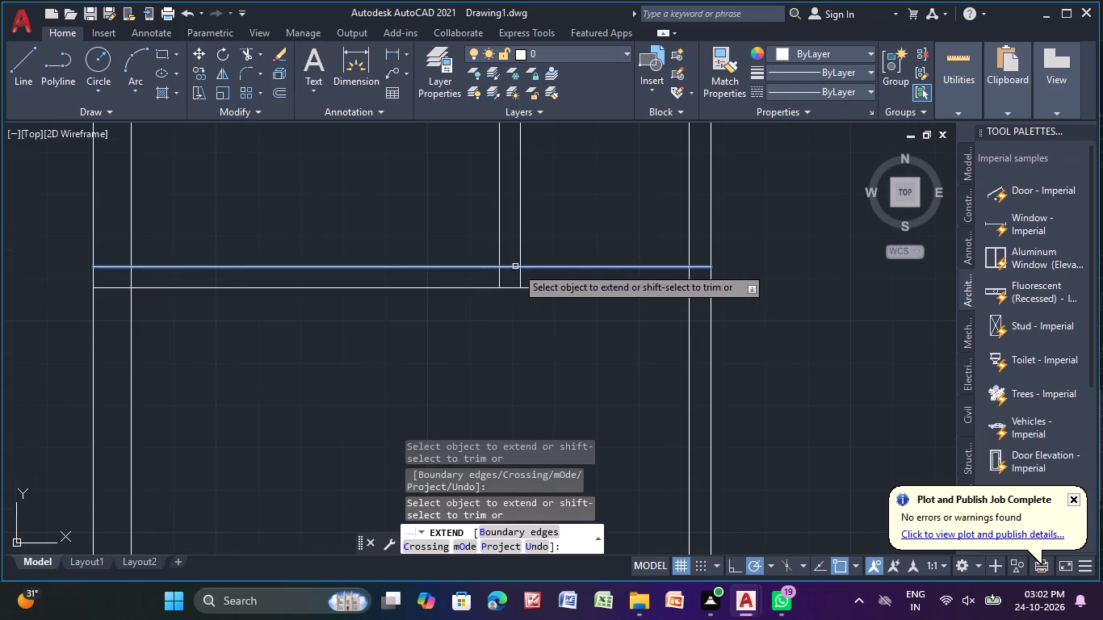
pyautogui.click(529, 266)
# Trim away both long vertical partition lines between the small room's upper and lower walls to open that side.
pyautogui.moveTo(643, 275); pyautogui.dragTo(589, 366, button='middle')
pyautogui.scroll(-1, 573, 280)
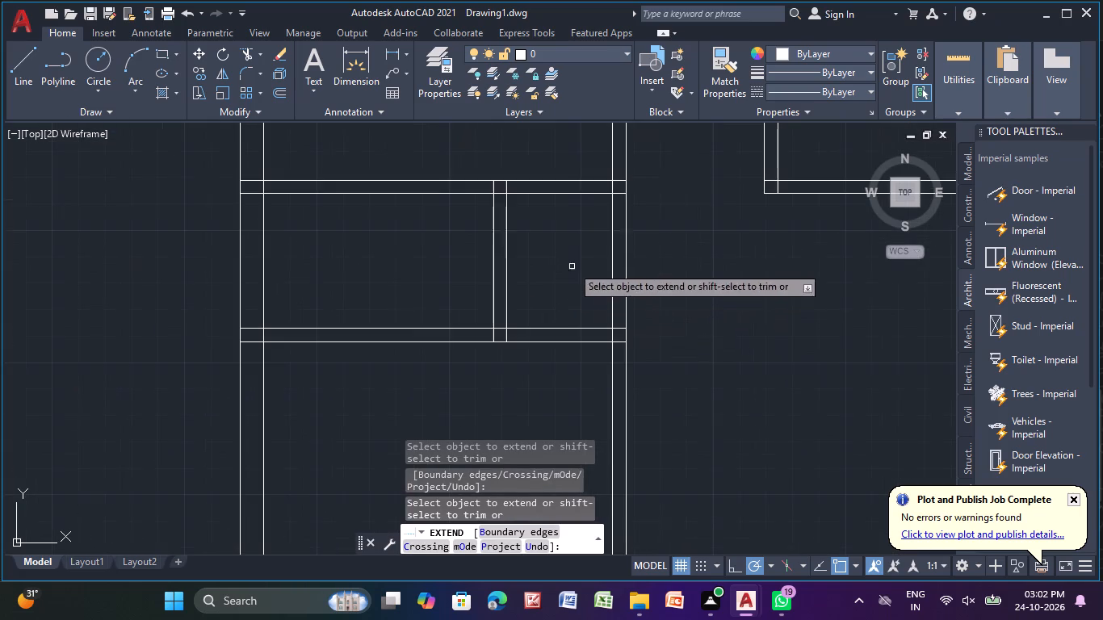
pyautogui.click(243, 53)
pyautogui.moveTo(560, 269); pyautogui.dragTo(682, 249)
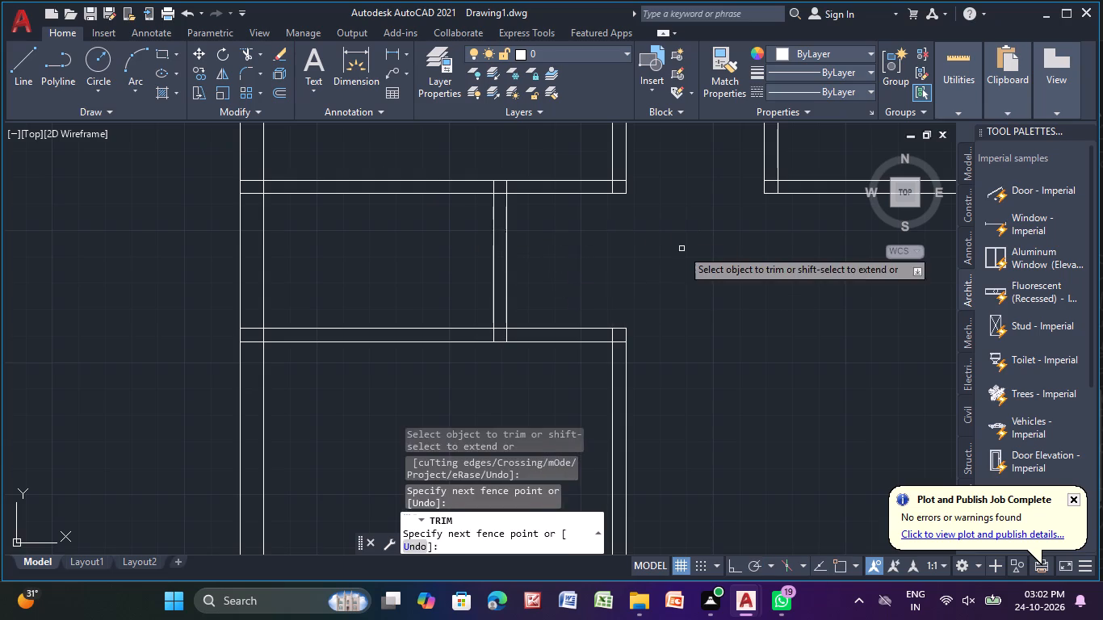
pyautogui.scroll(-4, 706, 258)
pyautogui.moveTo(742, 300); pyautogui.dragTo(690, 217, button='middle')
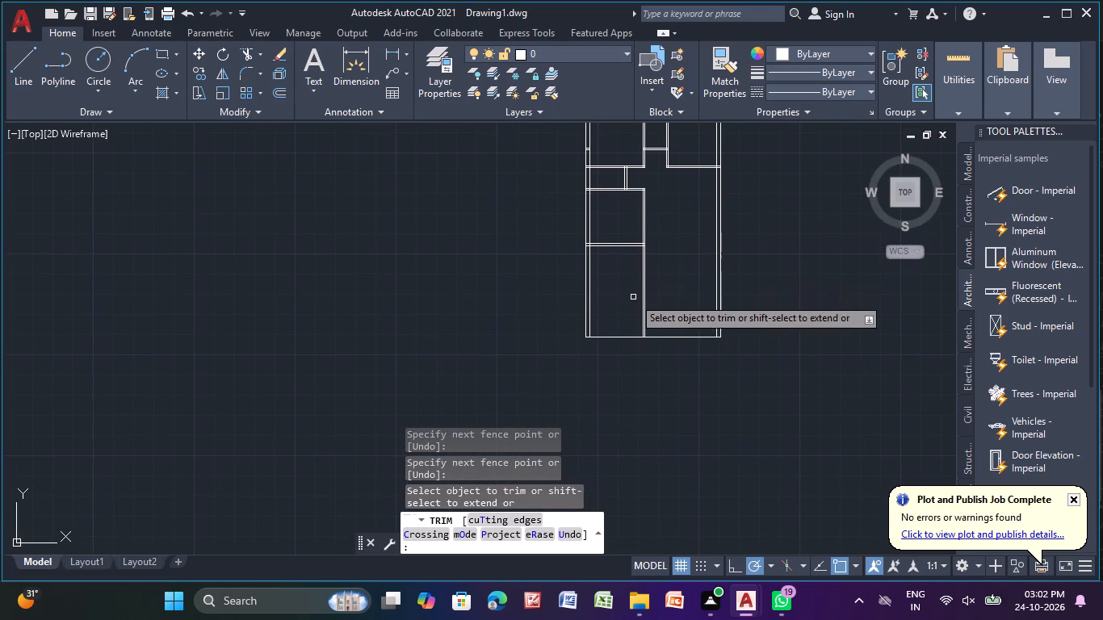
pyautogui.moveTo(629, 294); pyautogui.dragTo(577, 245, button='middle')
pyautogui.moveTo(592, 247); pyautogui.dragTo(561, 327, button='middle')
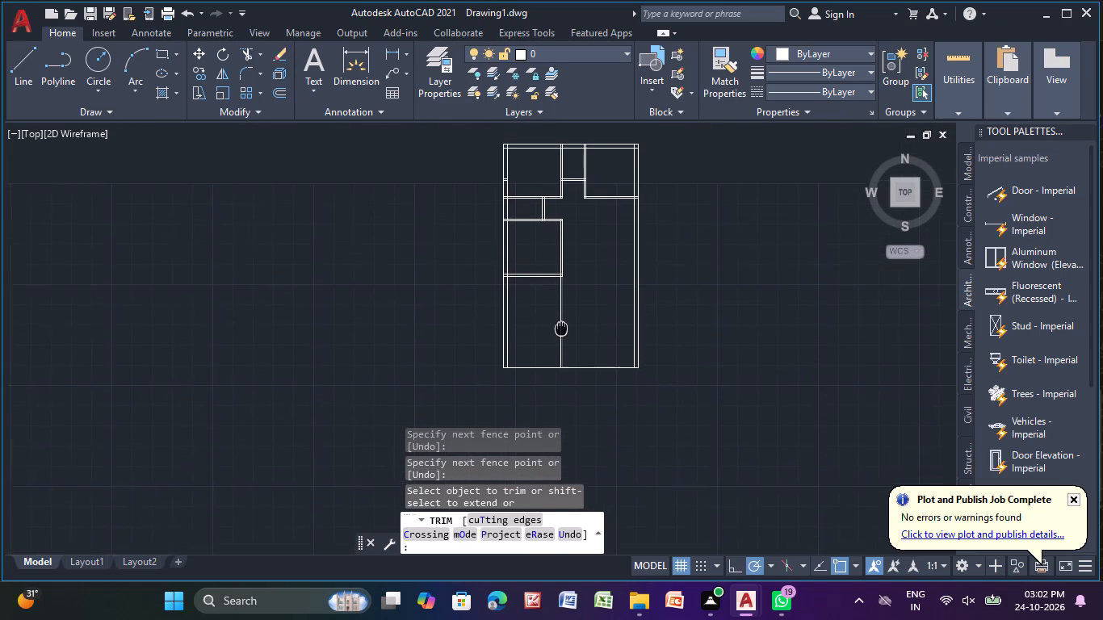
pyautogui.moveTo(561, 327); pyautogui.dragTo(558, 335, button='middle')
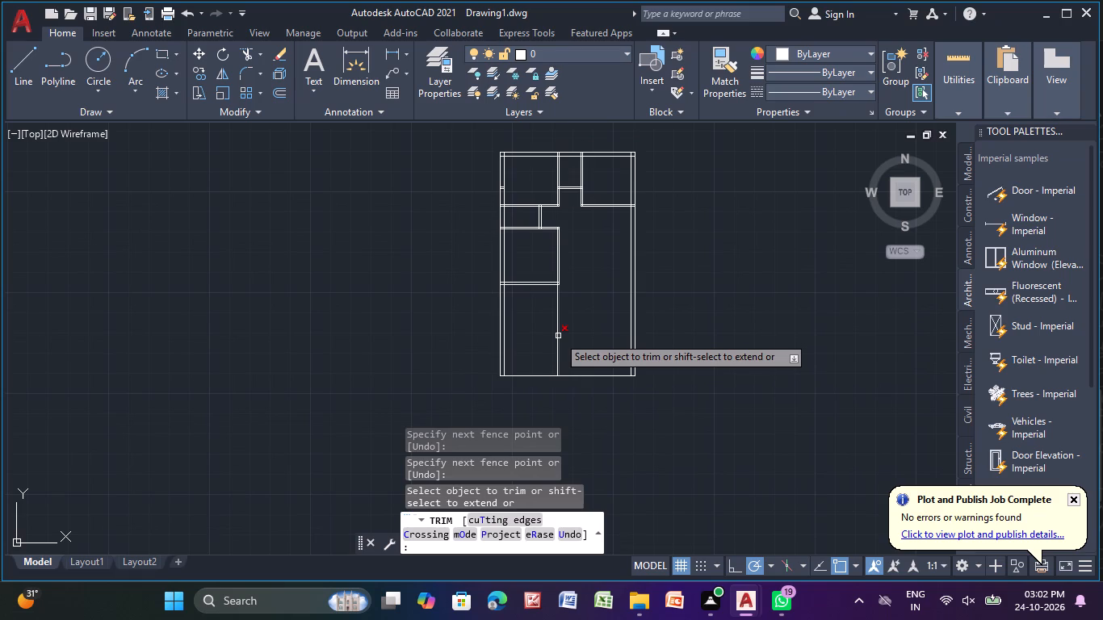
pyautogui.moveTo(547, 332); pyautogui.dragTo(585, 250, button='middle')
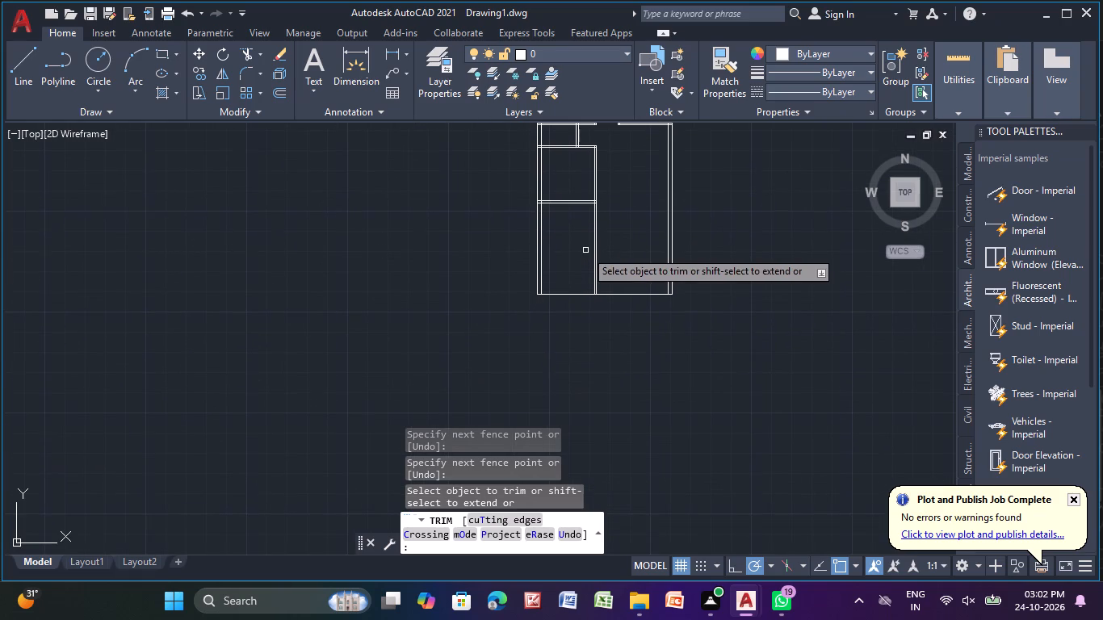
pyautogui.press('Escape')
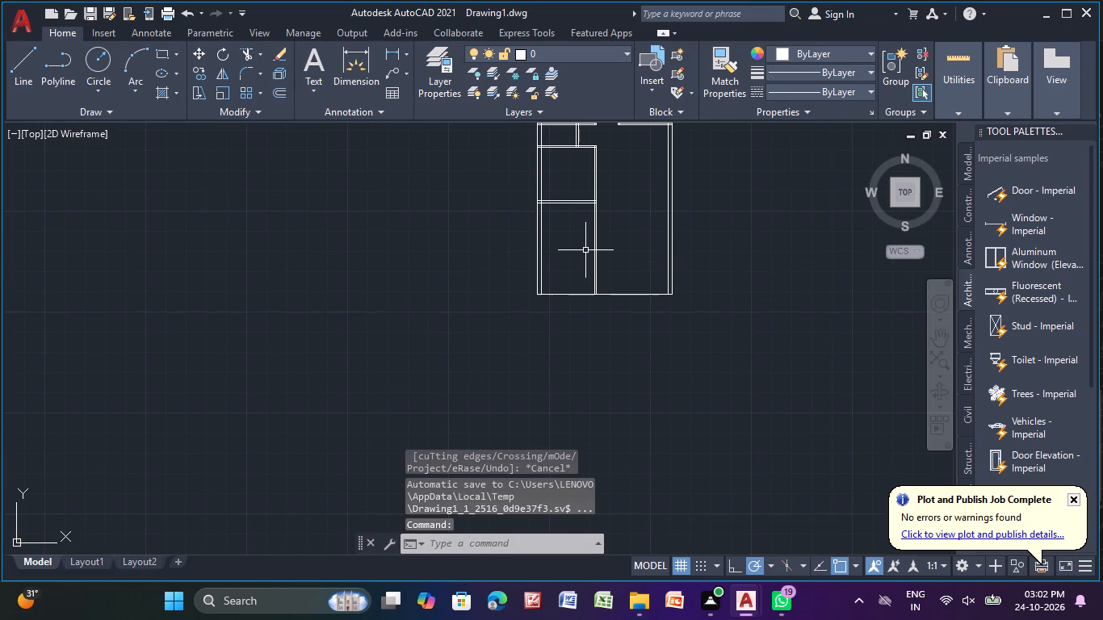
# Examine the lower part of the floor plan, around the new horizontal partition and the bottom outer wall.
pyautogui.moveTo(543, 310); pyautogui.dragTo(514, 385, button='middle')
pyautogui.scroll(3, 525, 399)
pyautogui.moveTo(547, 332); pyautogui.dragTo(524, 386, button='middle')
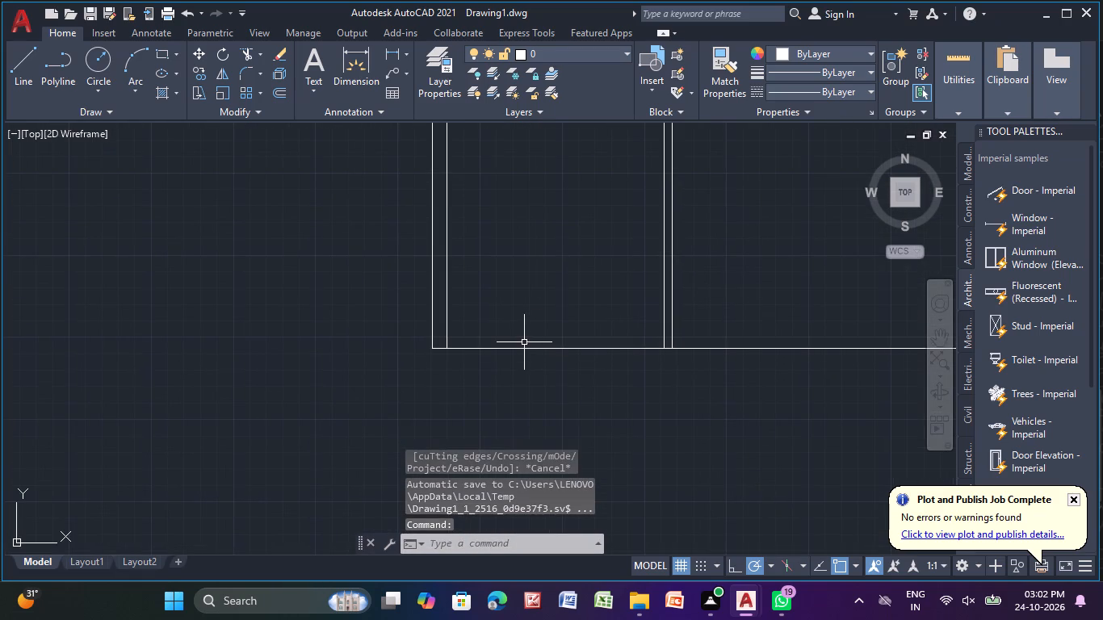
pyautogui.scroll(-1, 524, 342)
pyautogui.moveTo(524, 342); pyautogui.dragTo(497, 405, button='middle')
pyautogui.moveTo(506, 356); pyautogui.dragTo(496, 413, button='middle')
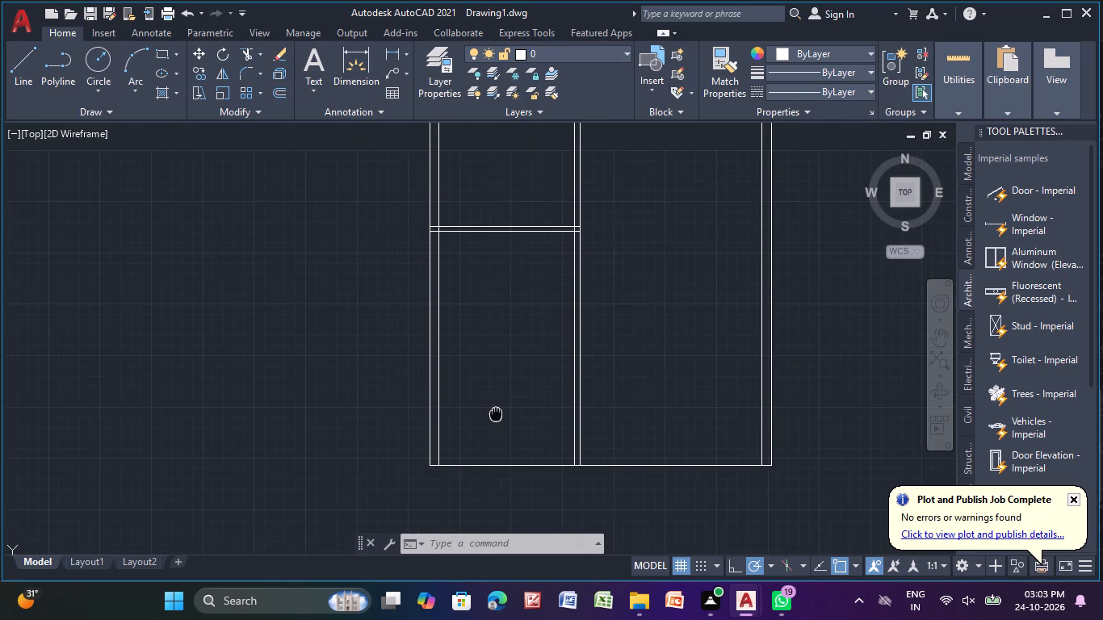
pyautogui.moveTo(496, 413); pyautogui.dragTo(352, 484, button='middle')
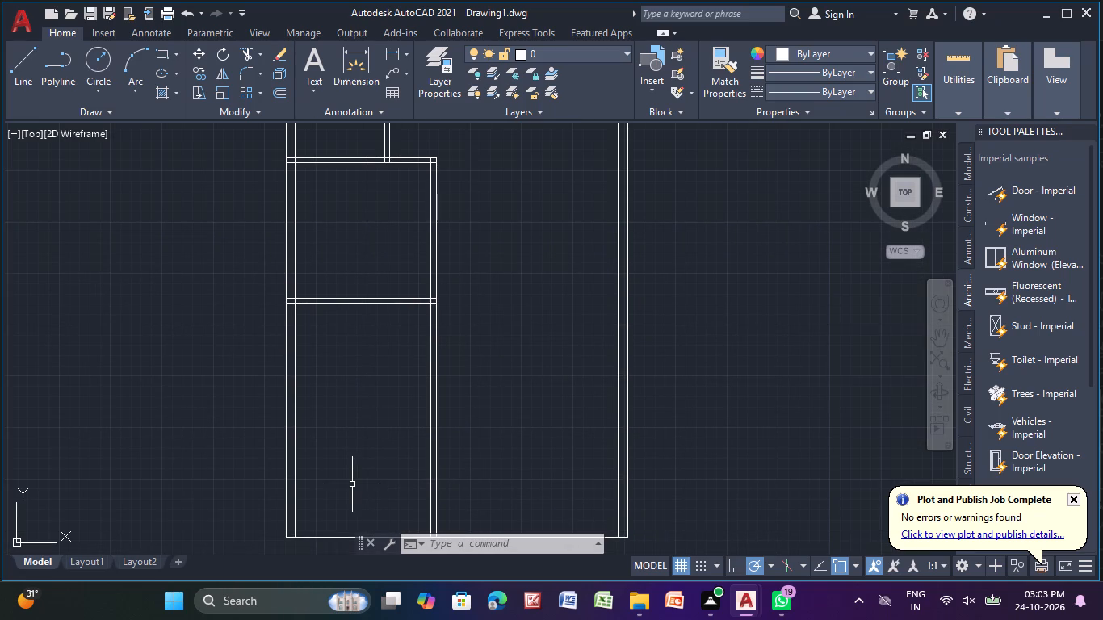
pyautogui.moveTo(353, 467); pyautogui.dragTo(378, 422, button='middle')
pyautogui.moveTo(378, 422); pyautogui.dragTo(374, 465, button='middle')
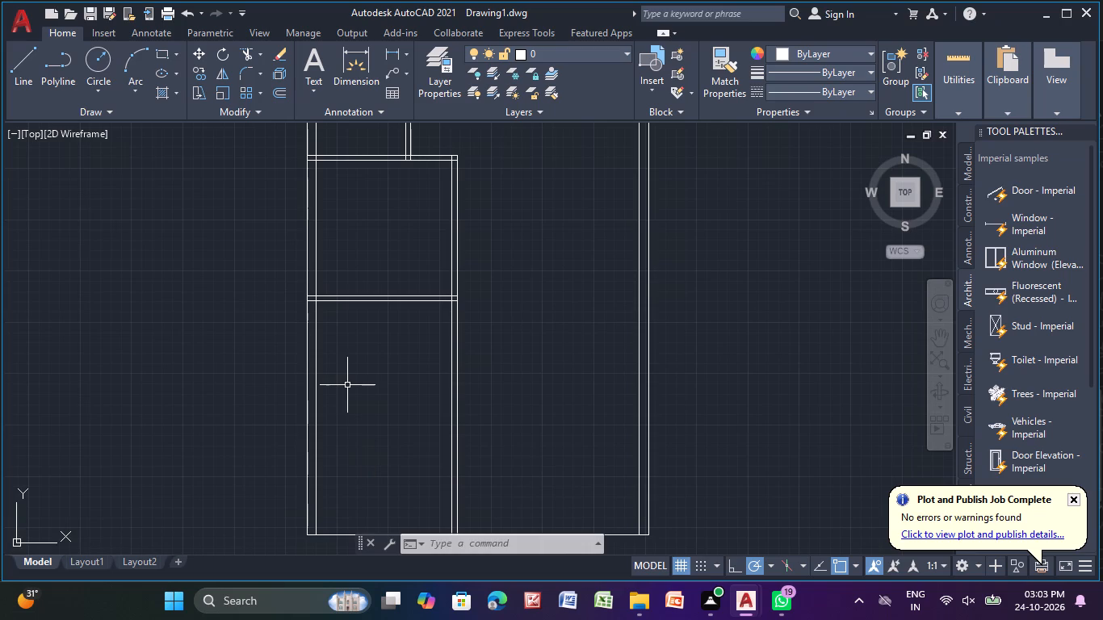
pyautogui.moveTo(345, 382); pyautogui.dragTo(364, 383, button='middle')
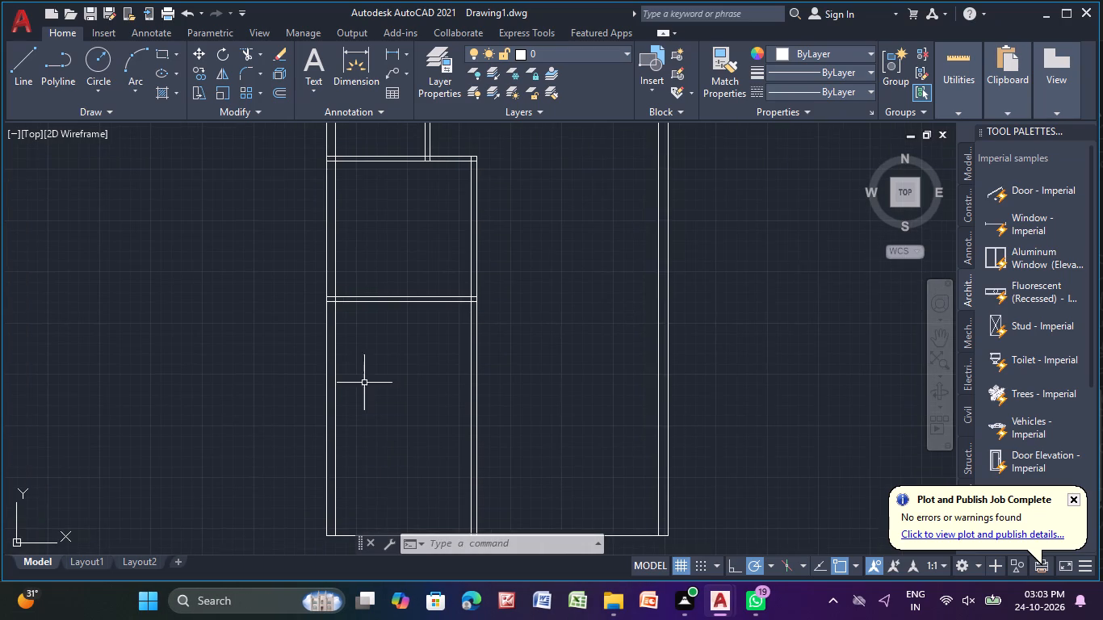
# Offset the lower line of the new horizontal partition 6' downward.
pyautogui.scroll(2, 360, 345)
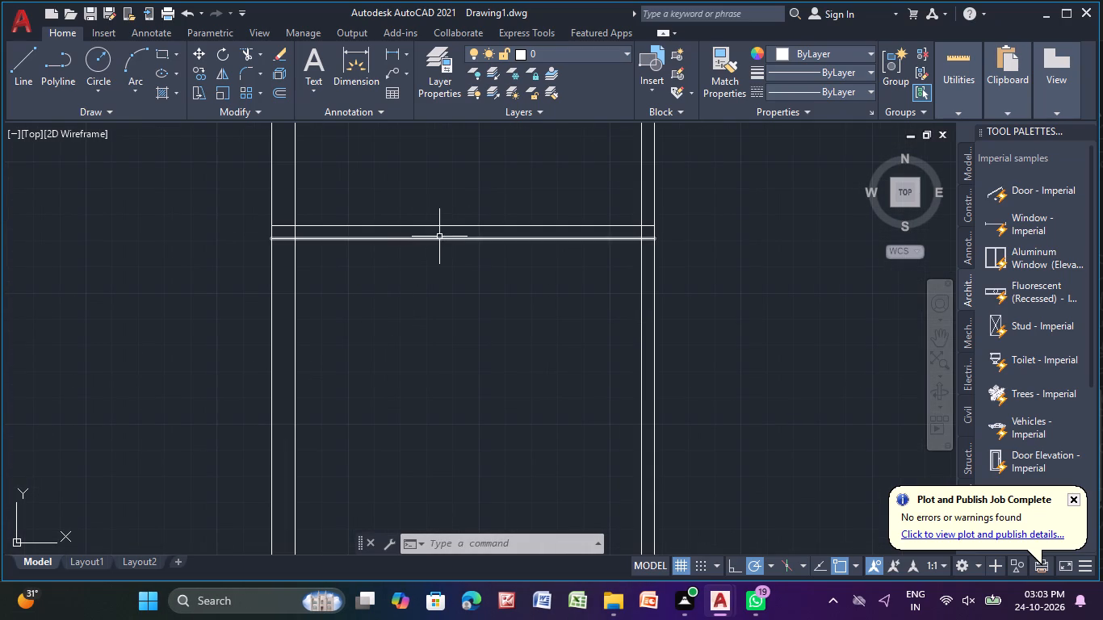
pyautogui.click(439, 237)
pyautogui.click(276, 95)
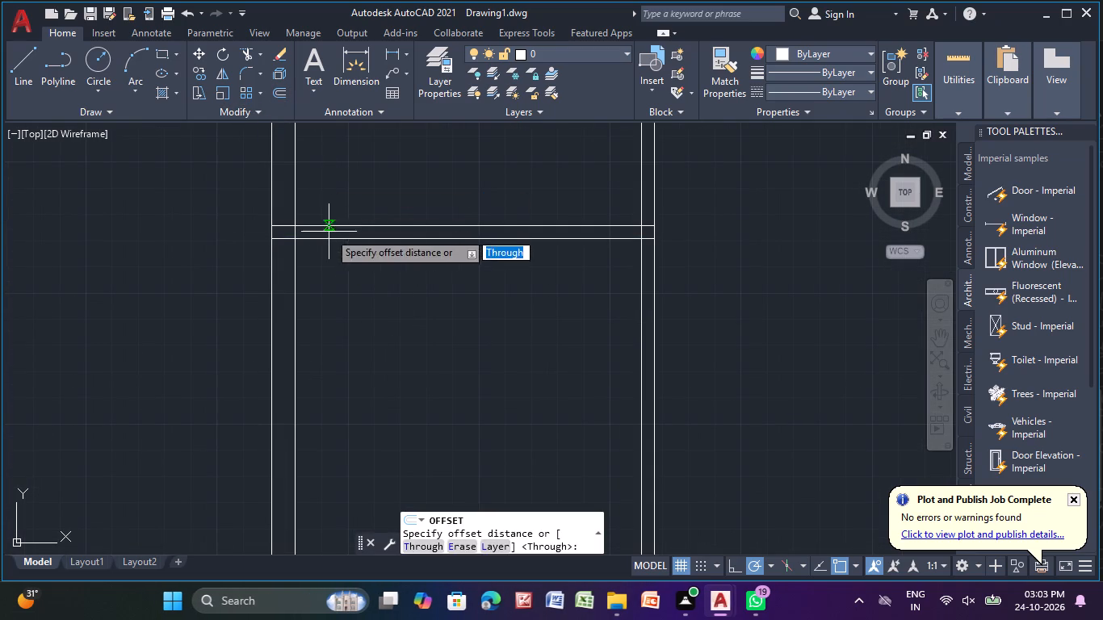
pyautogui.press('Return')
pyautogui.press('9')
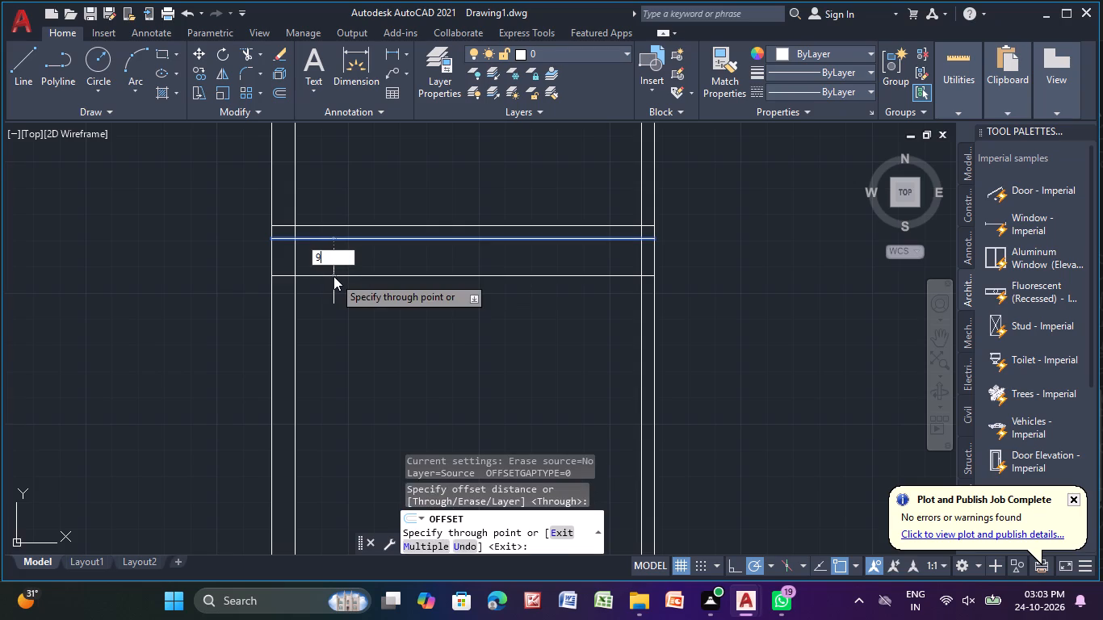
pyautogui.press('BackSpace')
pyautogui.press('6')
pyautogui.press("'")
pyautogui.press('Return')
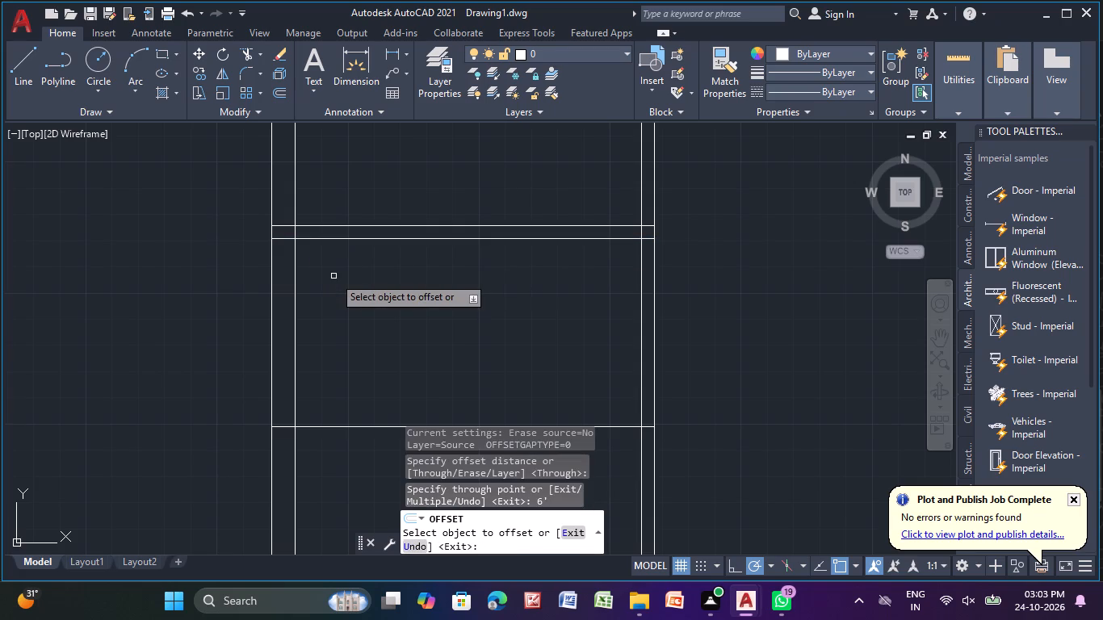
# Offset the new horizontal line 5" downward to form the next partition's thickness.
pyautogui.moveTo(333, 276); pyautogui.dragTo(419, 107, button='middle')
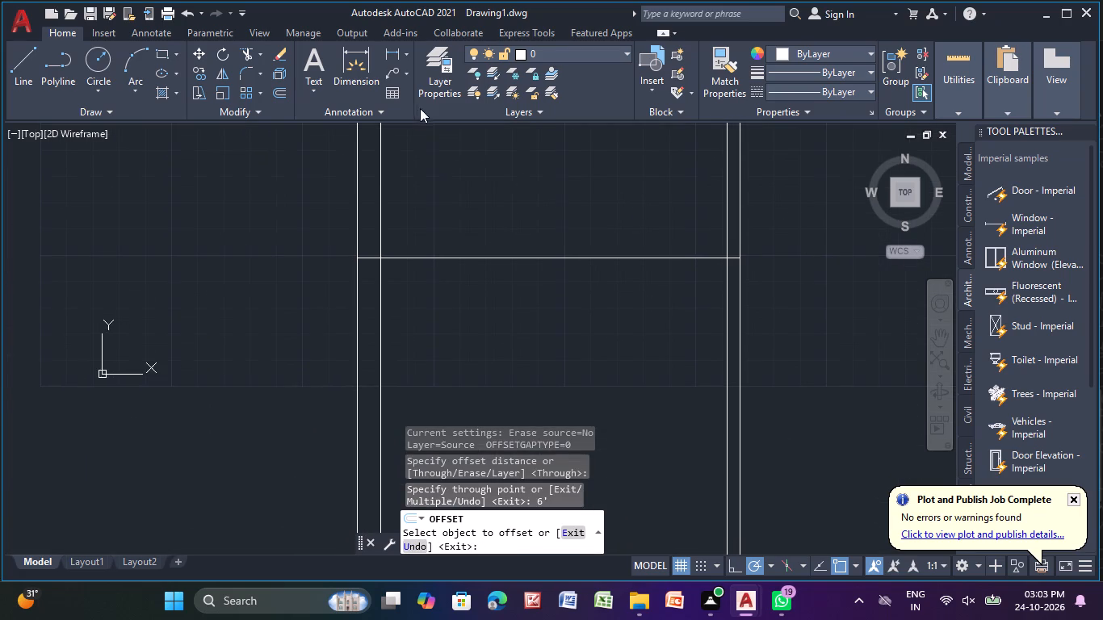
pyautogui.click(489, 257)
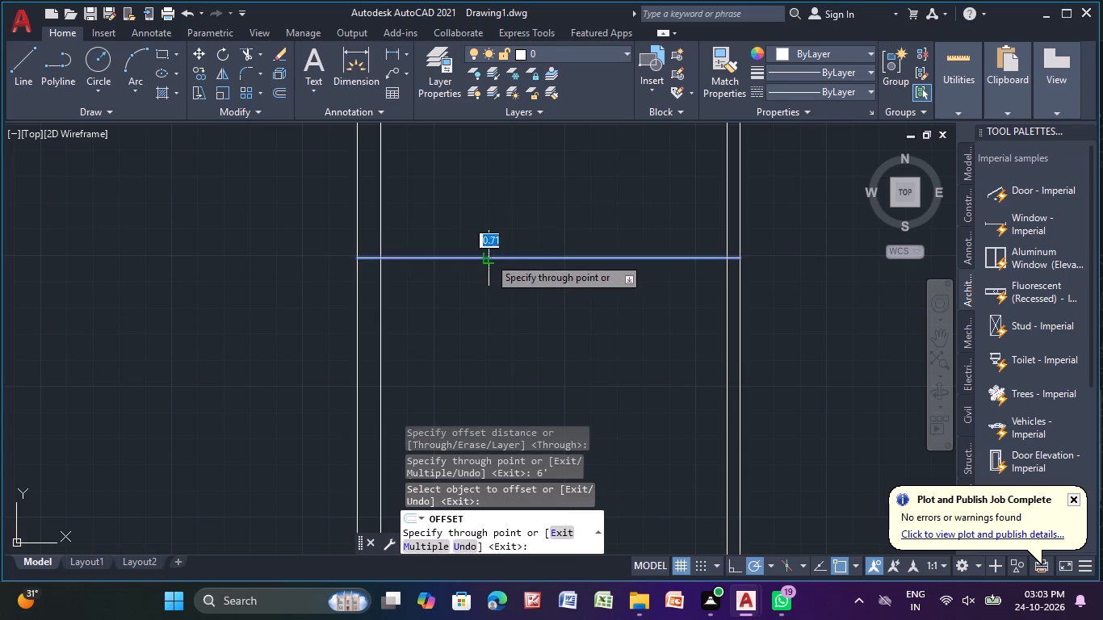
pyautogui.press('5')
pyautogui.hotkey('shift', '"')
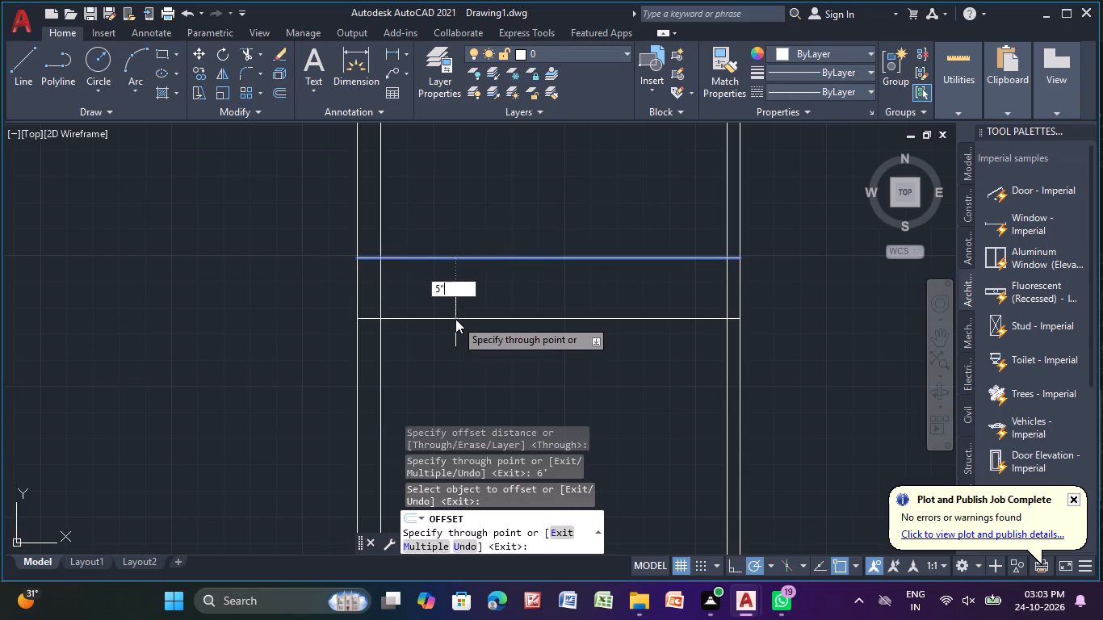
pyautogui.press('Return')
pyautogui.scroll(-1, 455, 328)
pyautogui.moveTo(483, 358); pyautogui.dragTo(468, 291, button='middle')
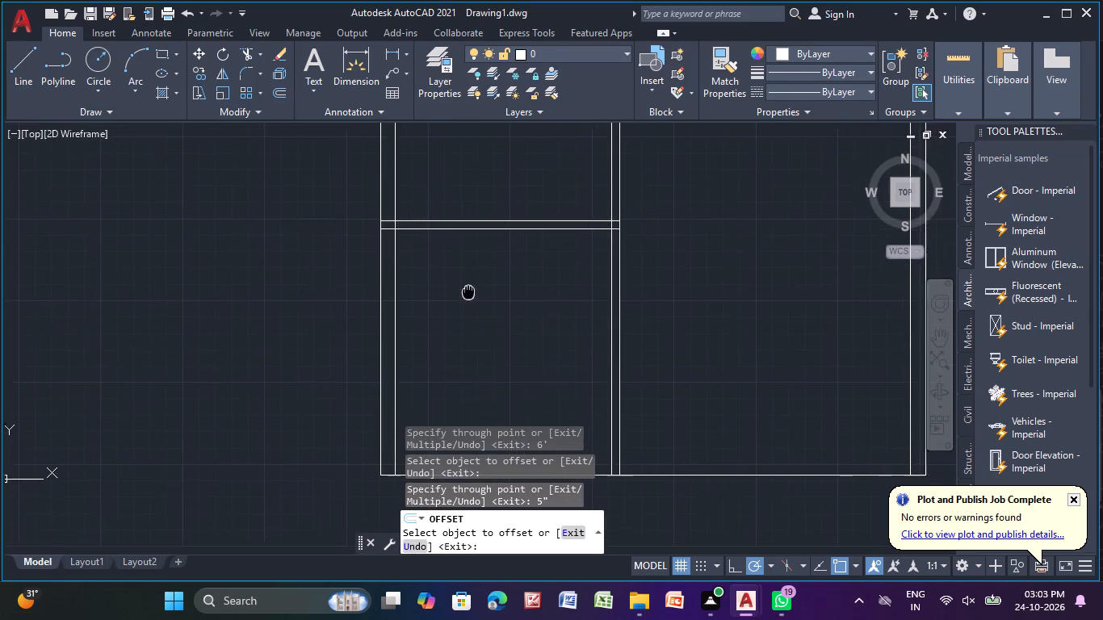
# Offset the lower line of the lowest horizontal partition 11' downward.
pyautogui.moveTo(468, 291); pyautogui.dragTo(467, 290, button='middle')
pyautogui.scroll(2, 484, 274)
pyautogui.click(597, 142)
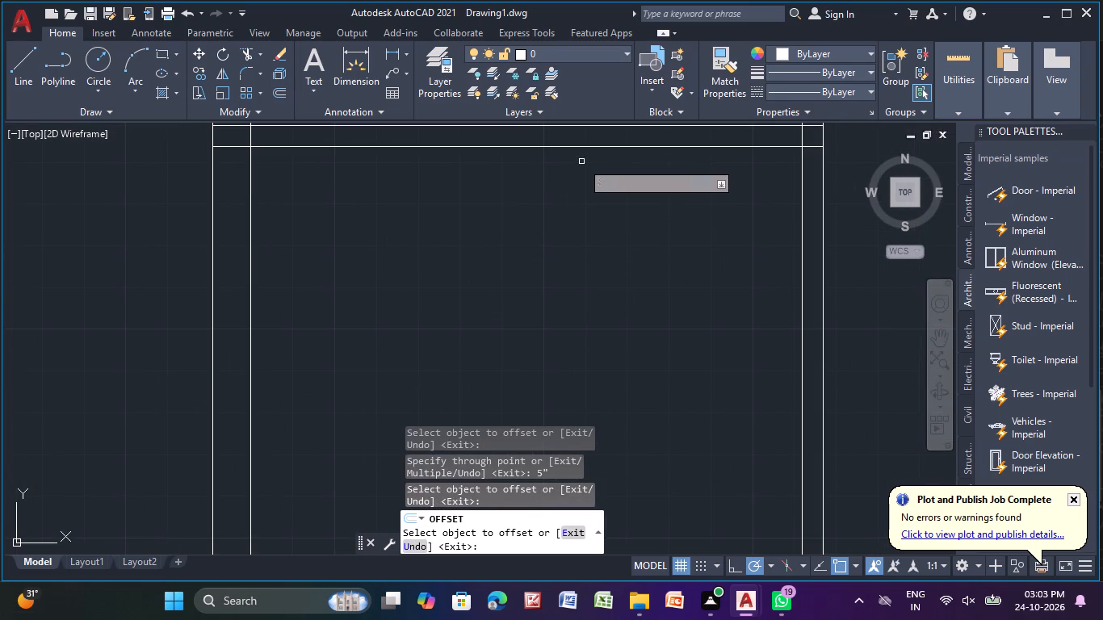
pyautogui.click(602, 145)
pyautogui.write('11')
pyautogui.press("'")
pyautogui.press('Return')
pyautogui.scroll(-1, 559, 323)
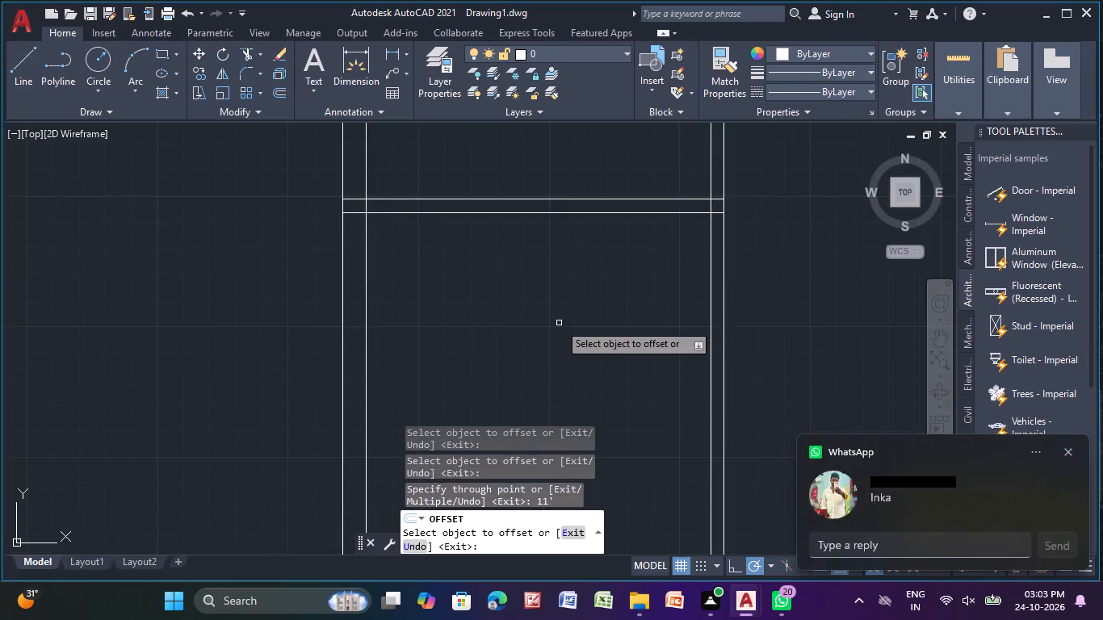
# Offset the new horizontal line near the bottom outer wall 5" downward to form the partition's thickness.
pyautogui.moveTo(558, 322); pyautogui.dragTo(510, 173, button='middle')
pyautogui.moveTo(550, 375); pyautogui.dragTo(508, 208, button='middle')
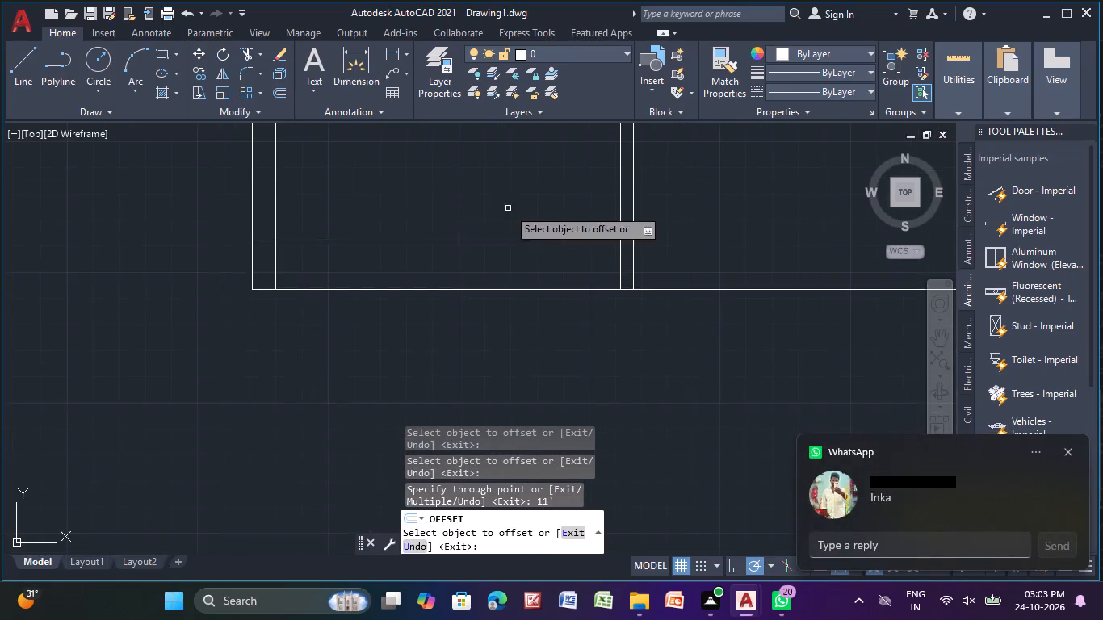
pyautogui.scroll(1, 494, 241)
pyautogui.click(494, 241)
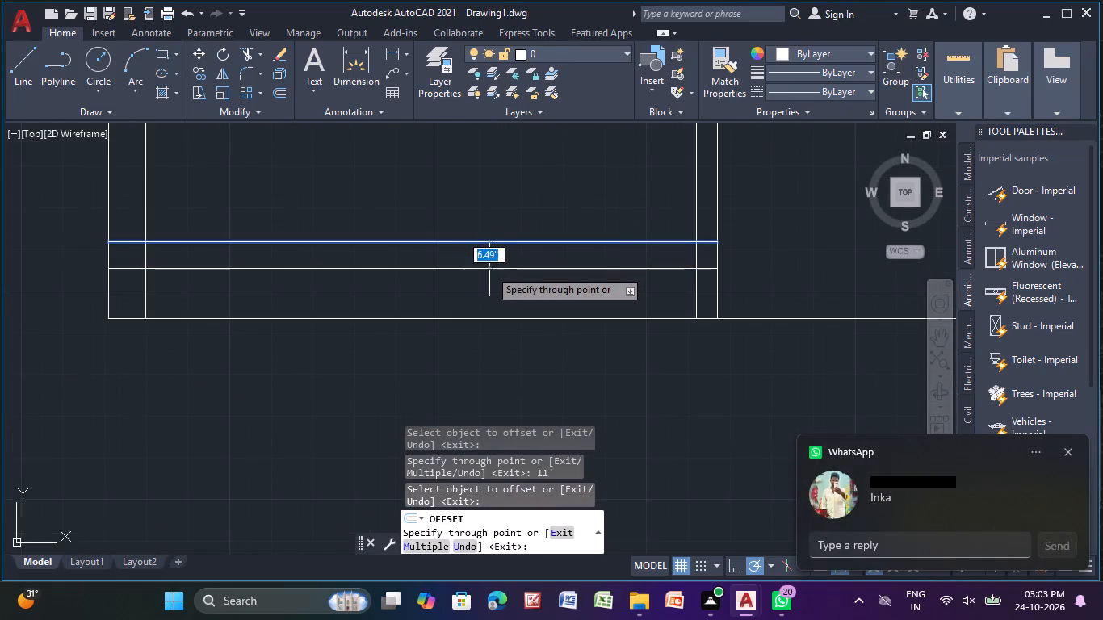
pyautogui.press('5')
pyautogui.hotkey('shift', '"')
pyautogui.press('Return')
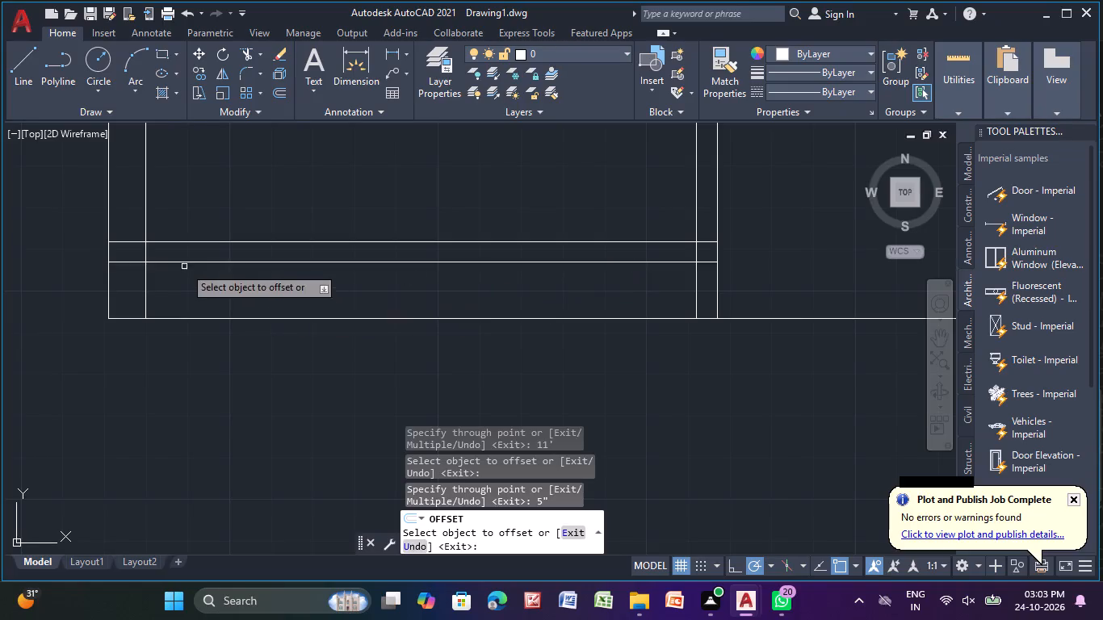
# Offset the inner line of the left outer wall 7'-1.5" to the right, into the rooms.
pyautogui.scroll(-1, 184, 266)
pyautogui.moveTo(168, 286); pyautogui.dragTo(208, 338, button='middle')
pyautogui.click(199, 329)
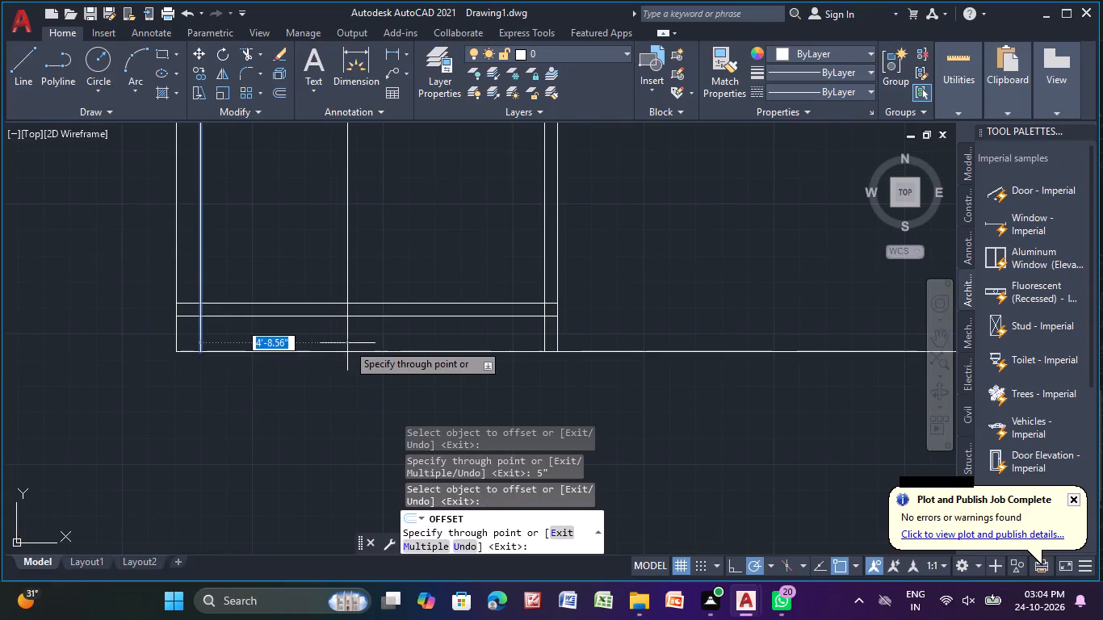
pyautogui.press('7')
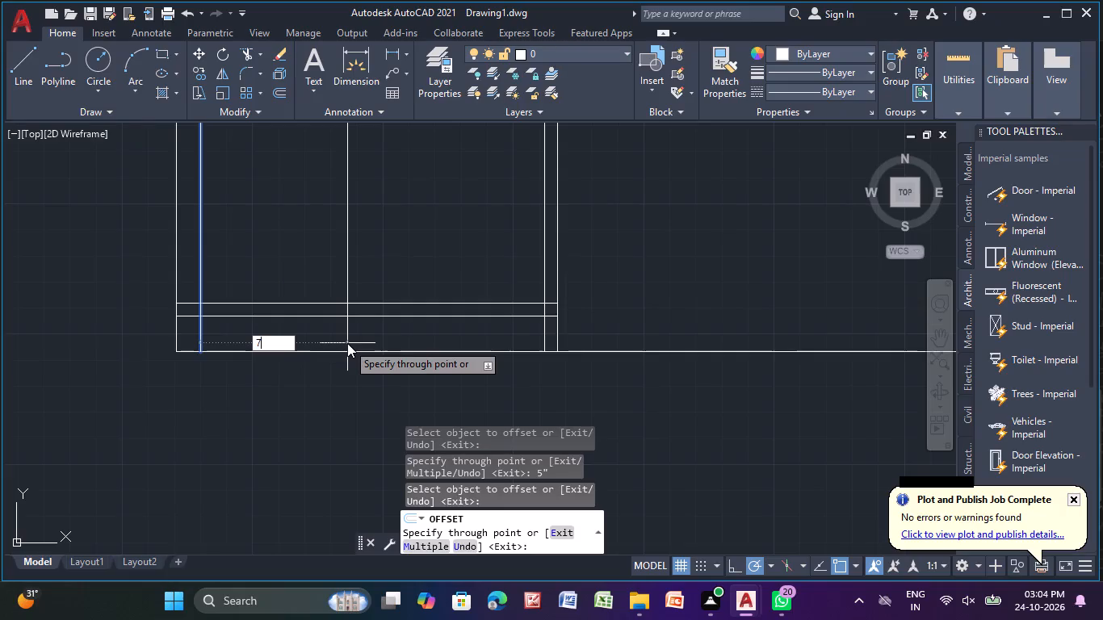
pyautogui.write("'-1")
pyautogui.press('.')
pyautogui.press('5')
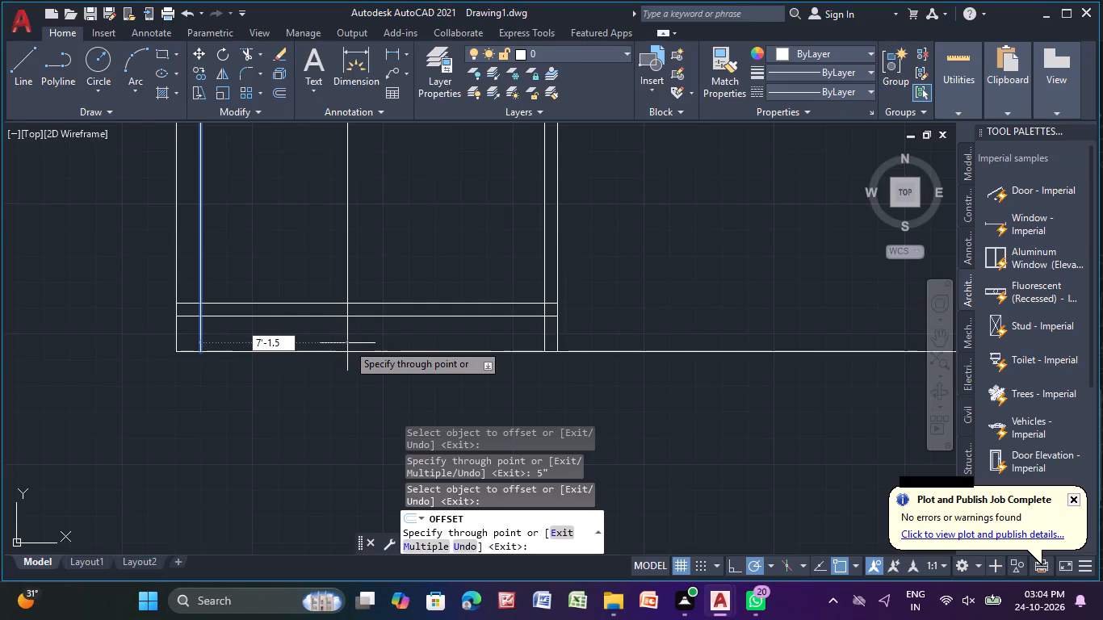
pyautogui.hotkey('shift', '"')
pyautogui.press('Return')
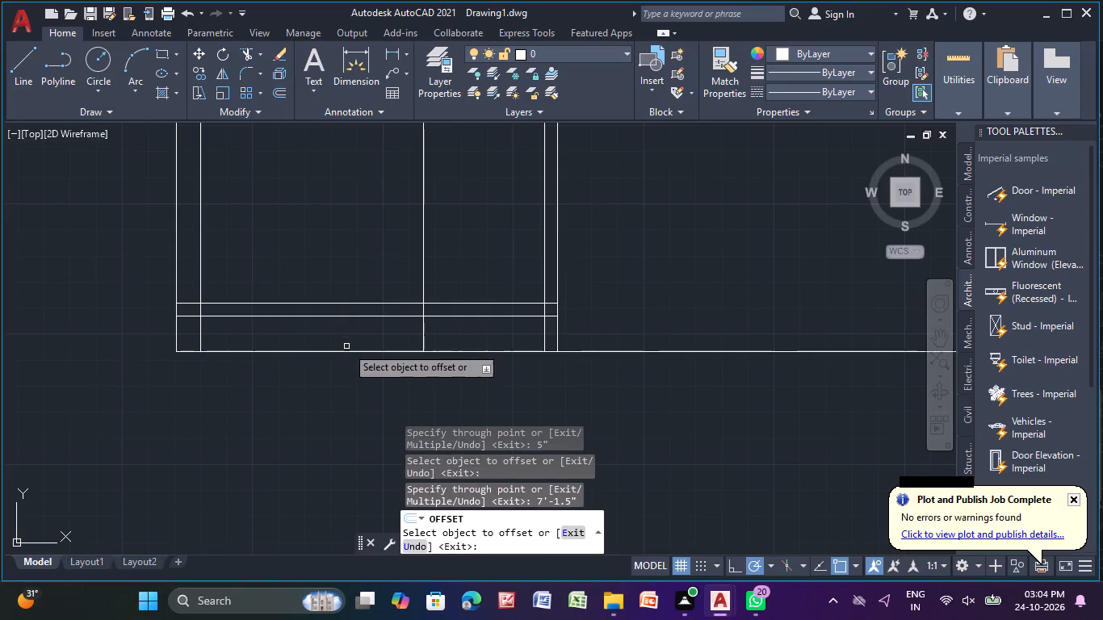
pyautogui.press('Escape')
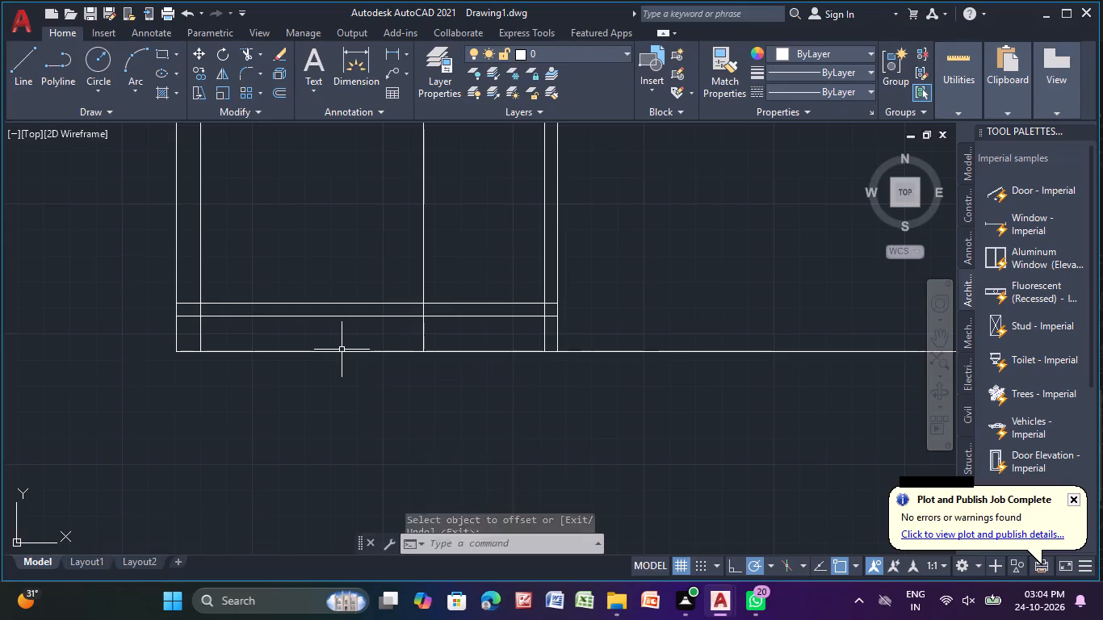
# Delete the bottom outer wall line of the floor plan.
pyautogui.click(338, 353)
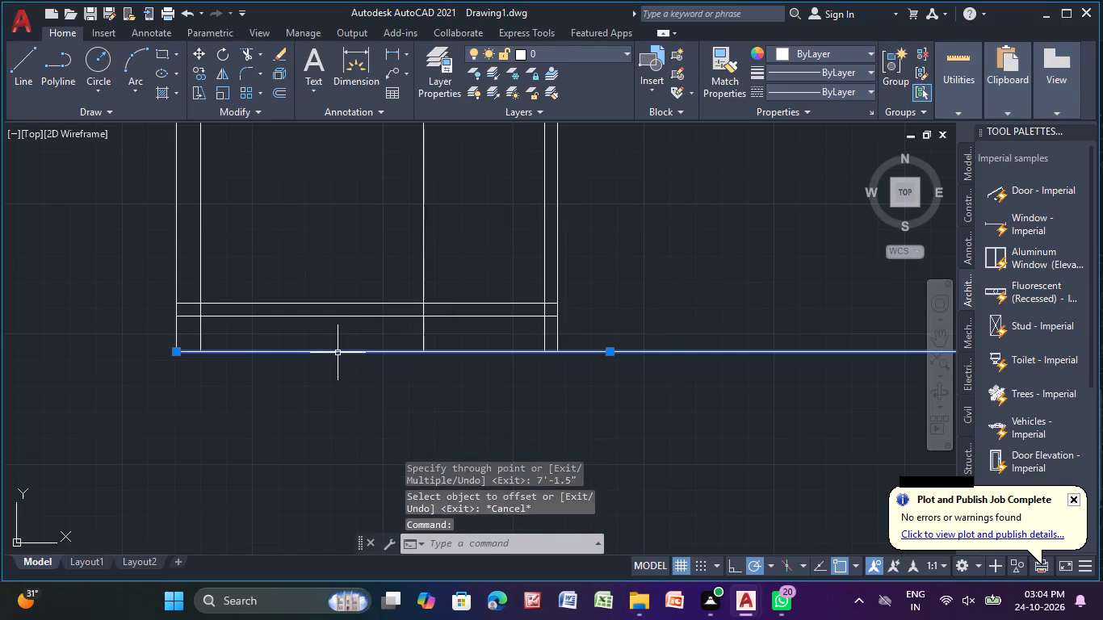
pyautogui.press('Delete')
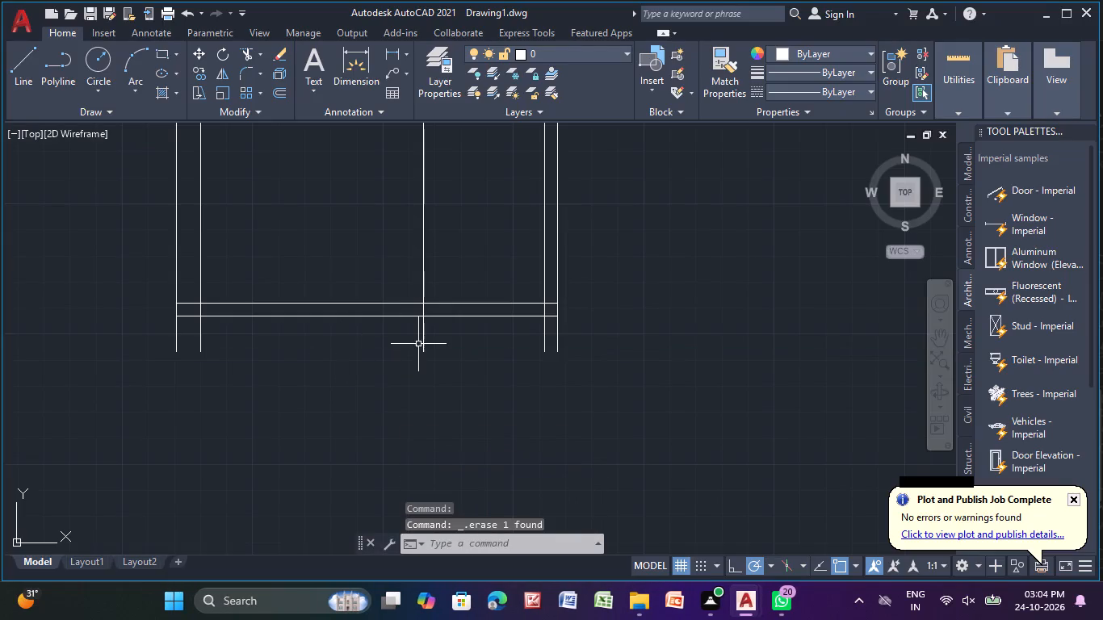
# Examine the new vertical line through the left column of rooms, from the upper rooms down to the bottom partition.
pyautogui.scroll(-1, 406, 369)
pyautogui.moveTo(401, 387); pyautogui.dragTo(392, 433, button='middle')
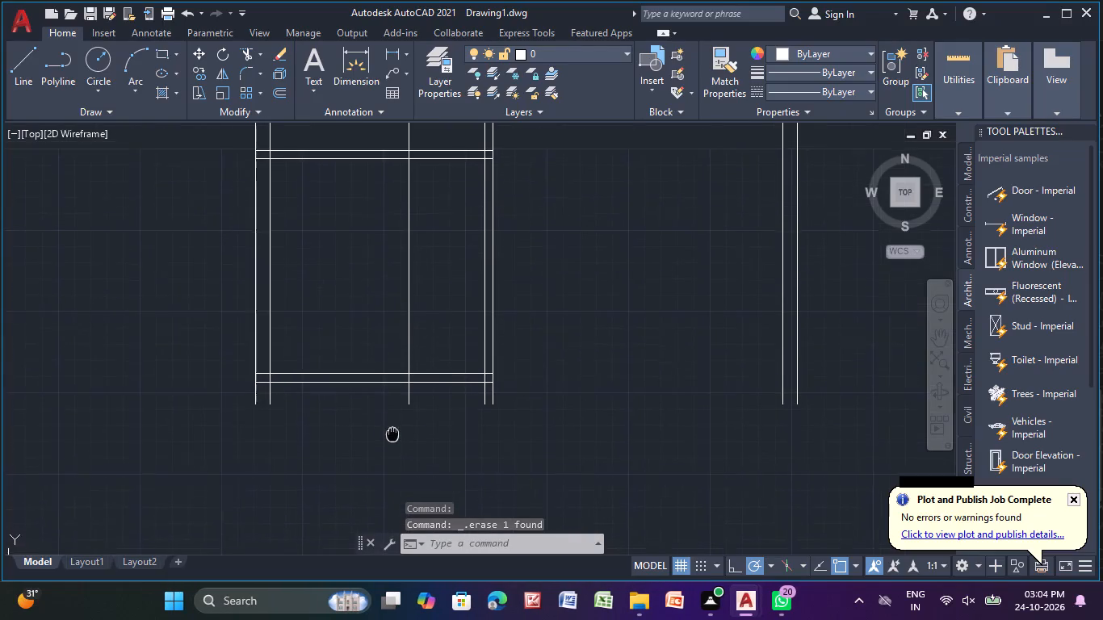
pyautogui.moveTo(392, 433); pyautogui.dragTo(392, 434, button='middle')
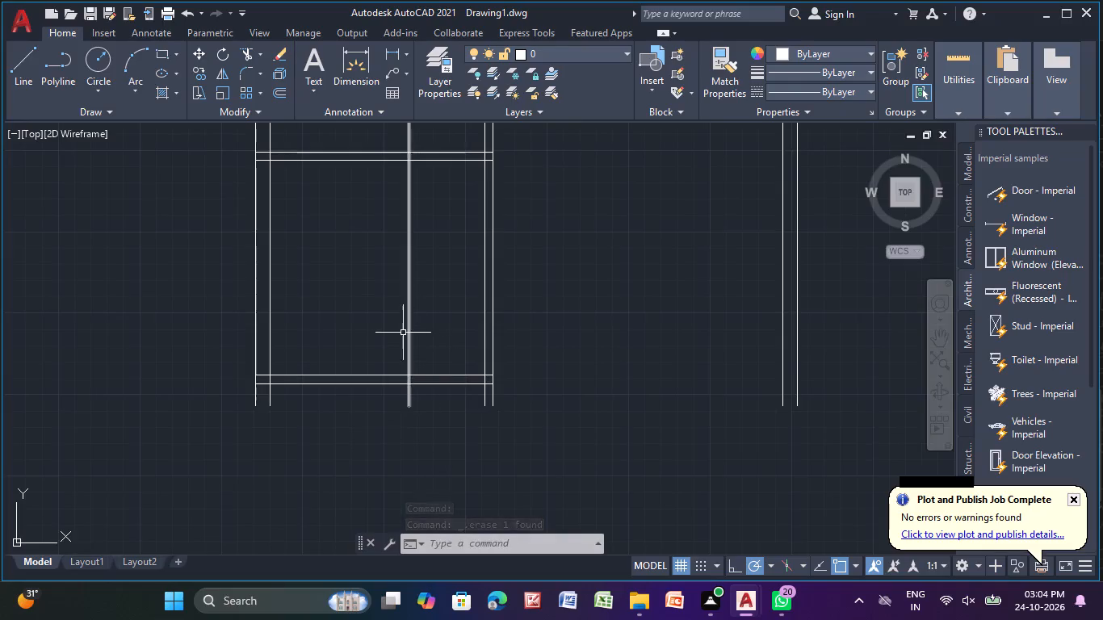
pyautogui.scroll(-3, 413, 331)
pyautogui.moveTo(413, 331); pyautogui.dragTo(425, 372, button='middle')
pyautogui.scroll(1, 425, 372)
pyautogui.moveTo(437, 211); pyautogui.dragTo(407, 331, button='middle')
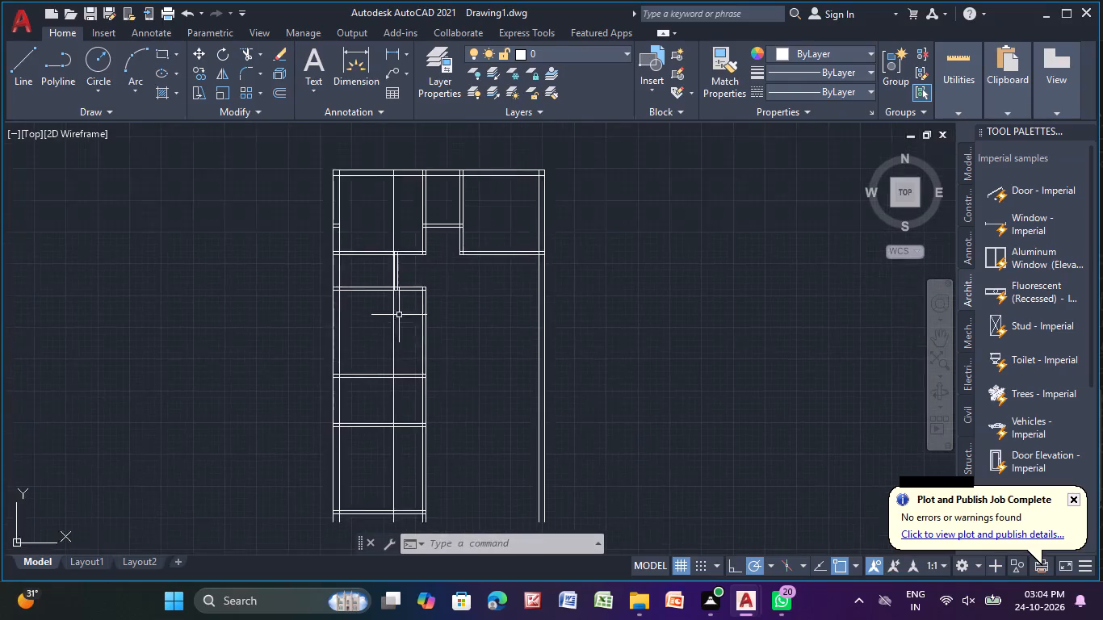
pyautogui.scroll(3, 398, 304)
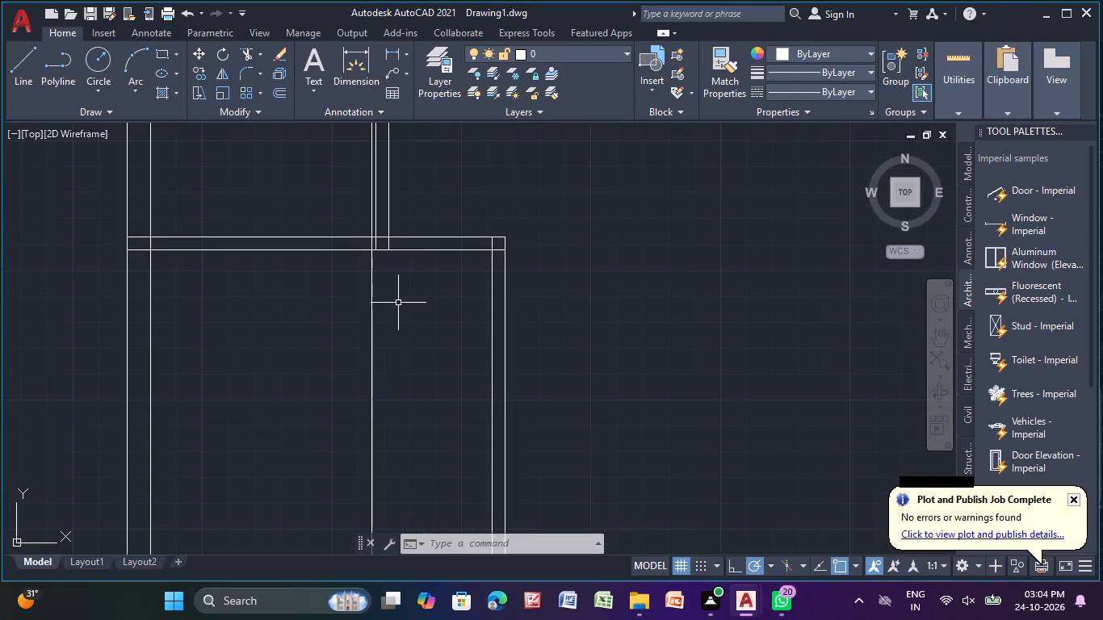
pyautogui.scroll(-2, 398, 303)
pyautogui.moveTo(398, 303); pyautogui.dragTo(410, 292, button='middle')
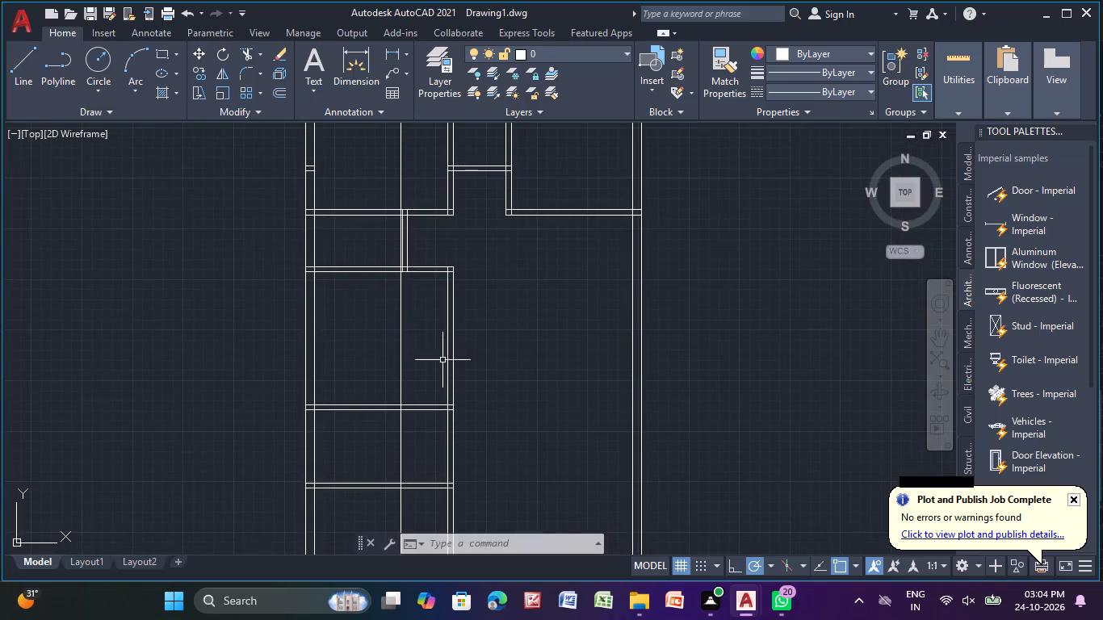
pyautogui.moveTo(442, 367); pyautogui.dragTo(511, 300, button='middle')
pyautogui.moveTo(434, 503); pyautogui.dragTo(451, 287, button='middle')
pyautogui.scroll(1, 482, 340)
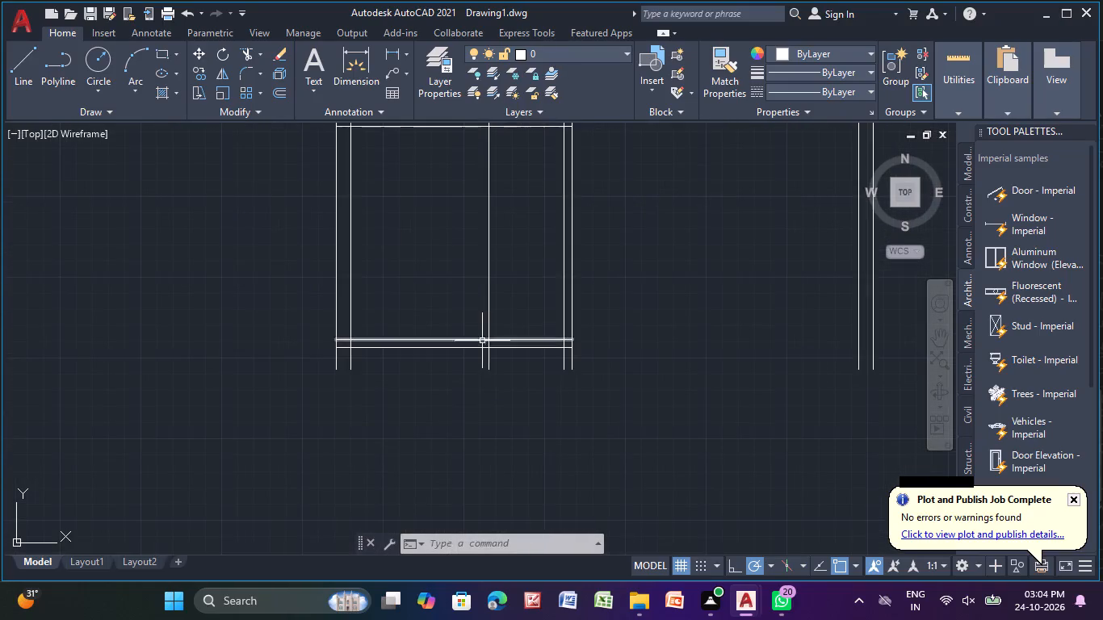
pyautogui.moveTo(476, 392); pyautogui.dragTo(440, 310, button='middle')
pyautogui.scroll(1, 440, 310)
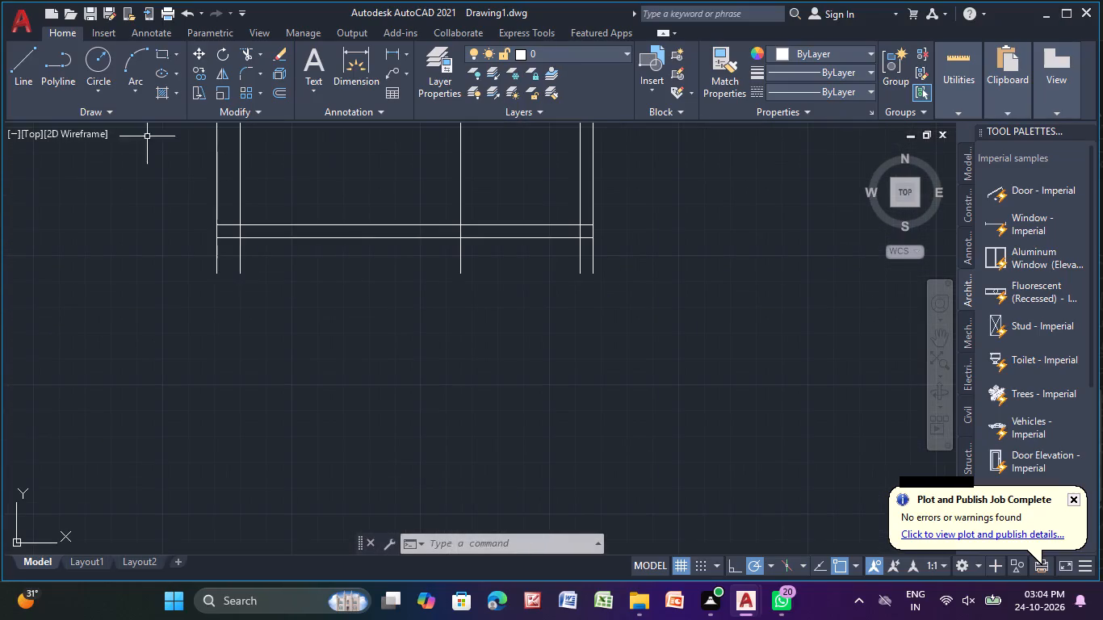
# Offset the lower line of the bottom horizontal partition 4'-3" downward.
pyautogui.click(338, 237)
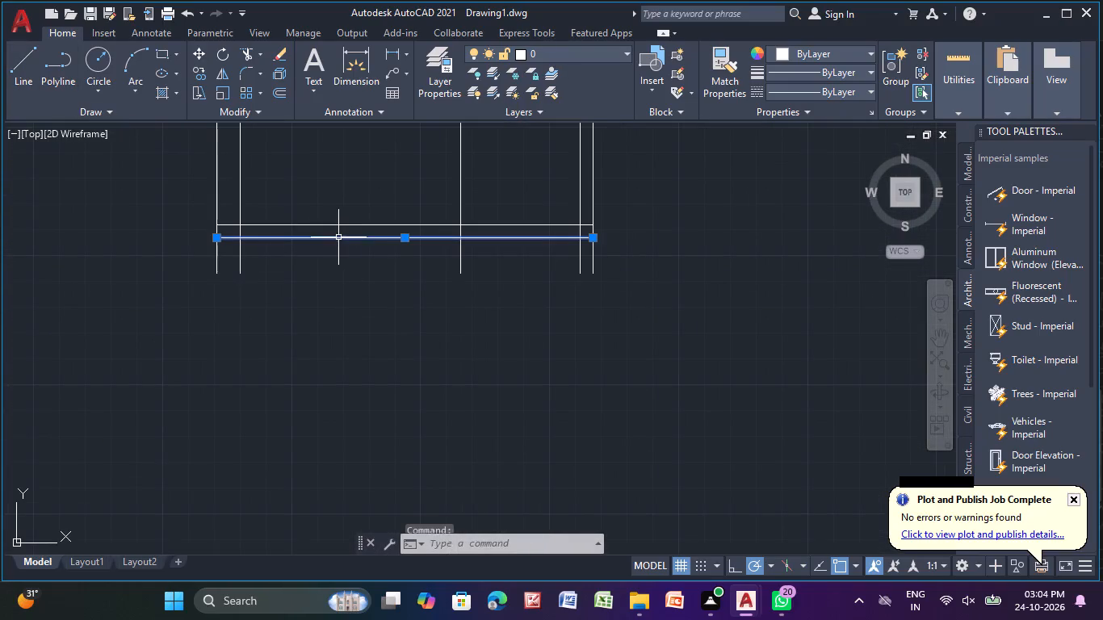
pyautogui.click(286, 96)
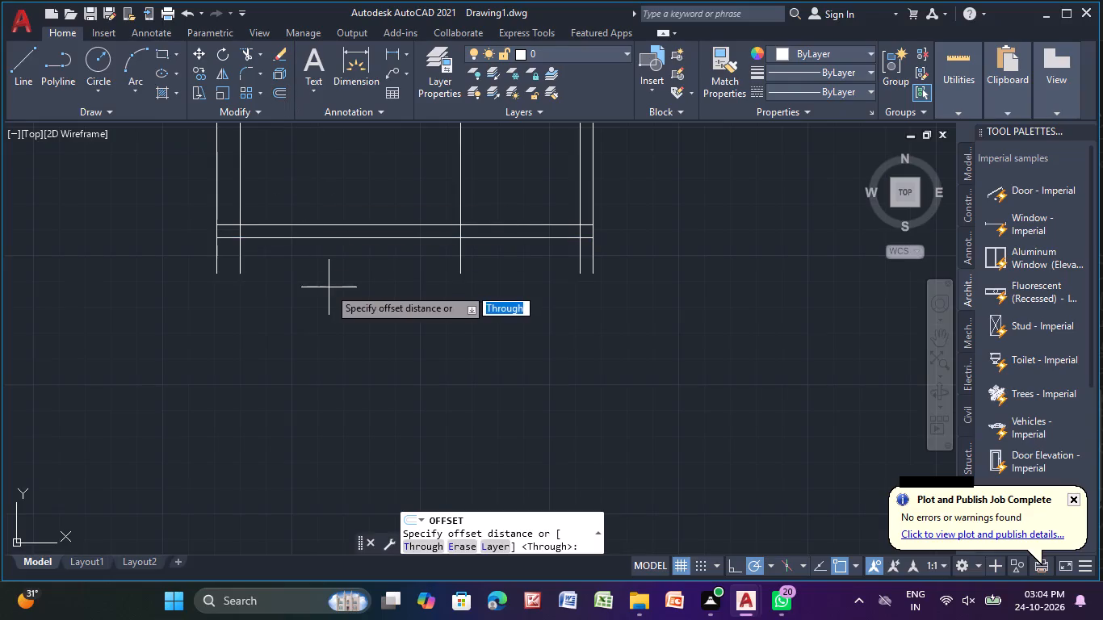
pyautogui.press('Return')
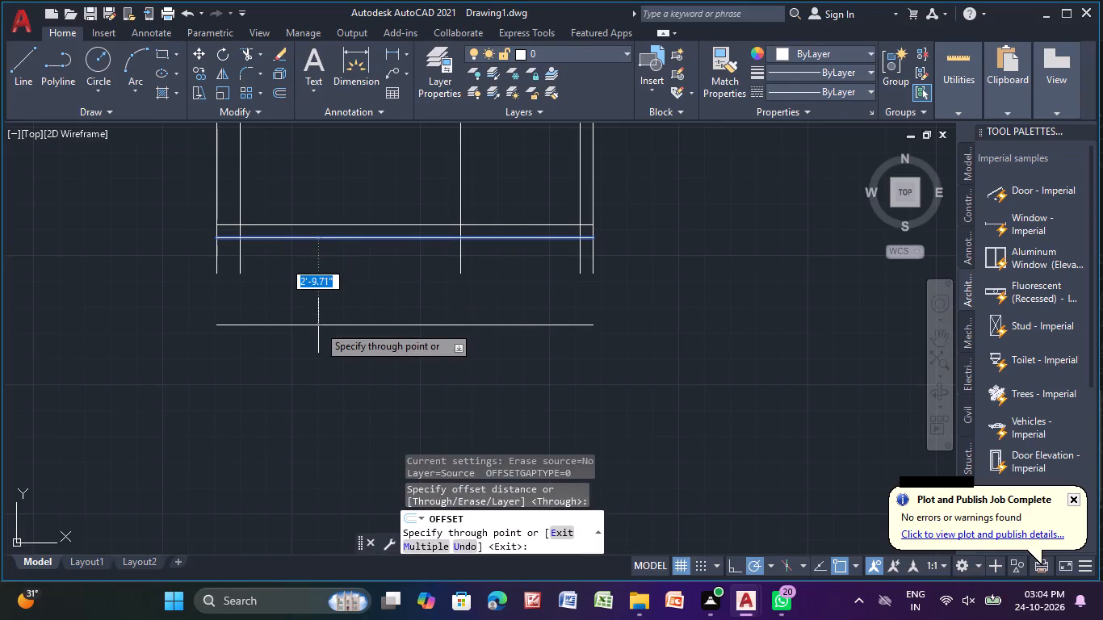
pyautogui.write("4'-")
pyautogui.press('3')
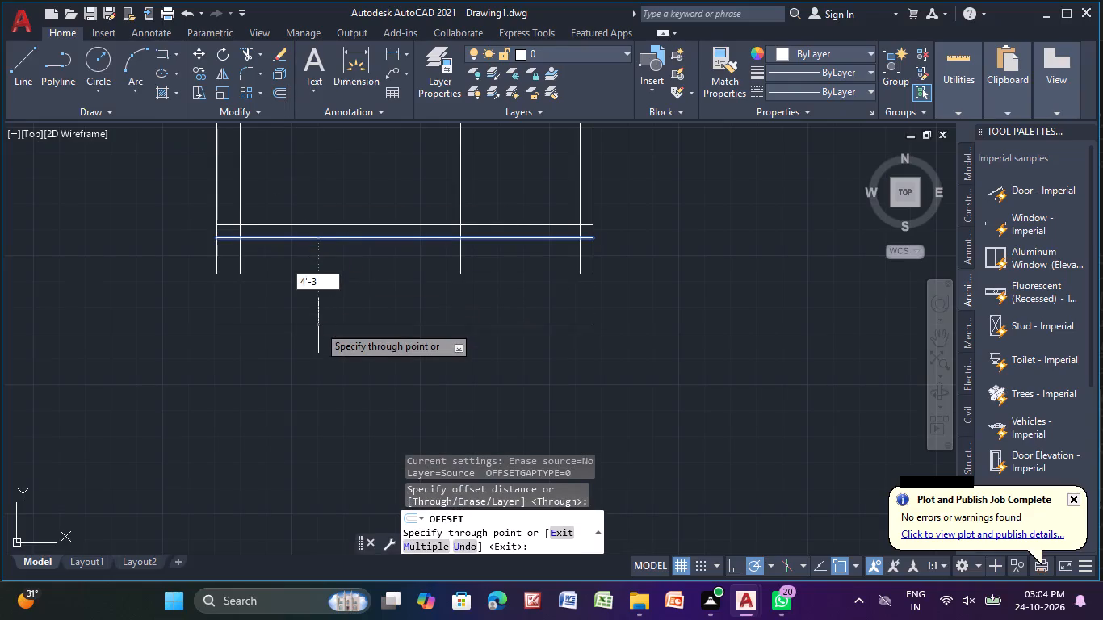
pyautogui.hotkey('shift', '"')
pyautogui.press('Return')
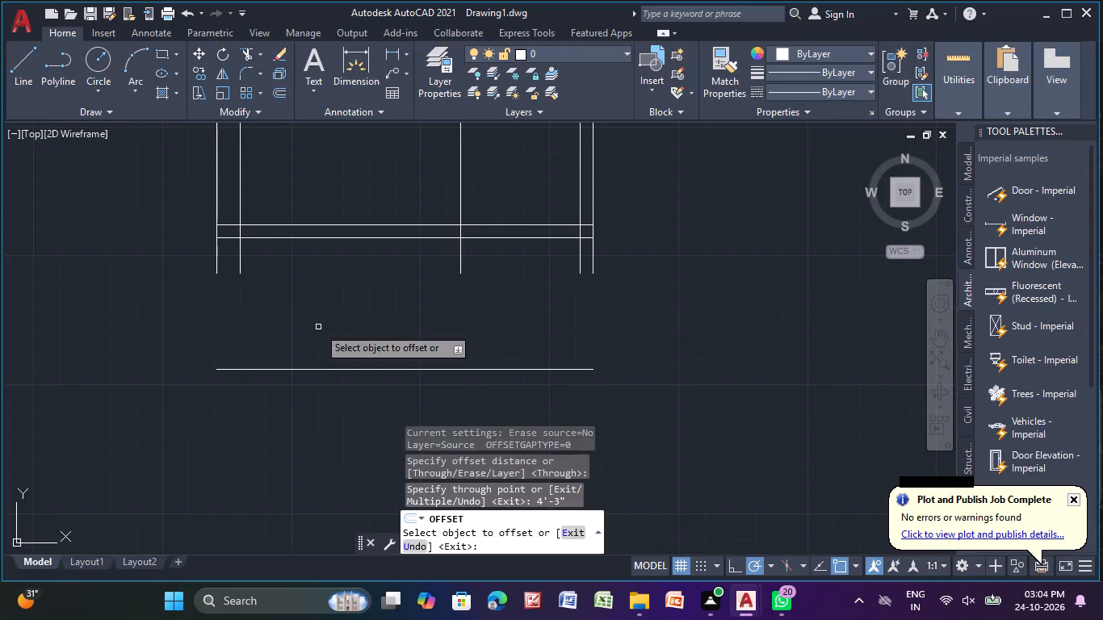
# Offset the new horizontal line below the open wall ends 11' downward.
pyautogui.moveTo(350, 392); pyautogui.dragTo(359, 237, button='middle')
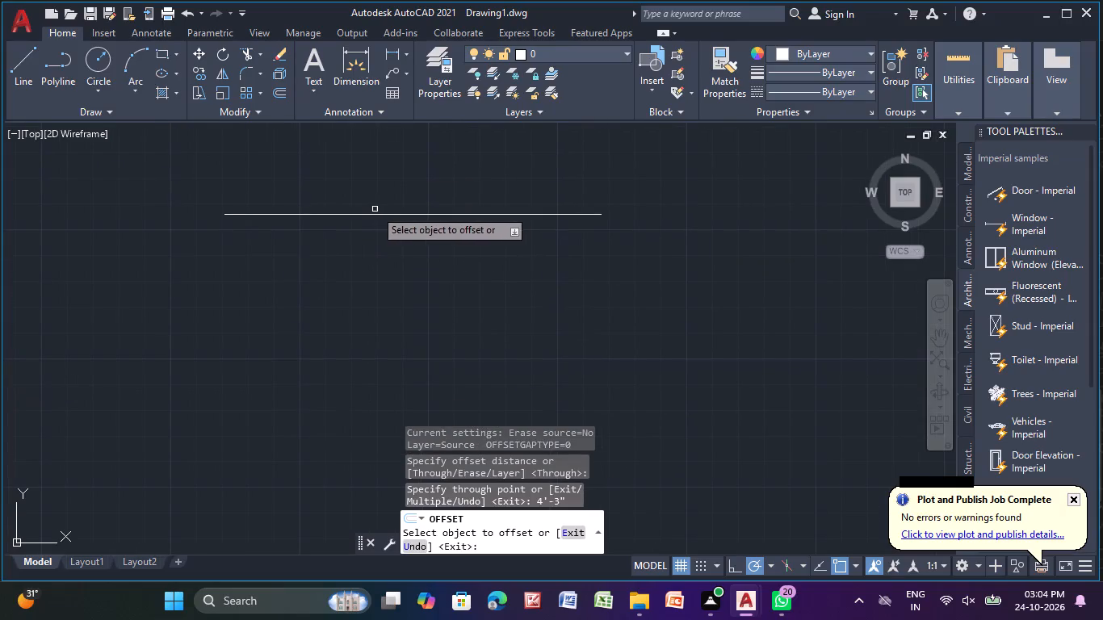
pyautogui.click(368, 214)
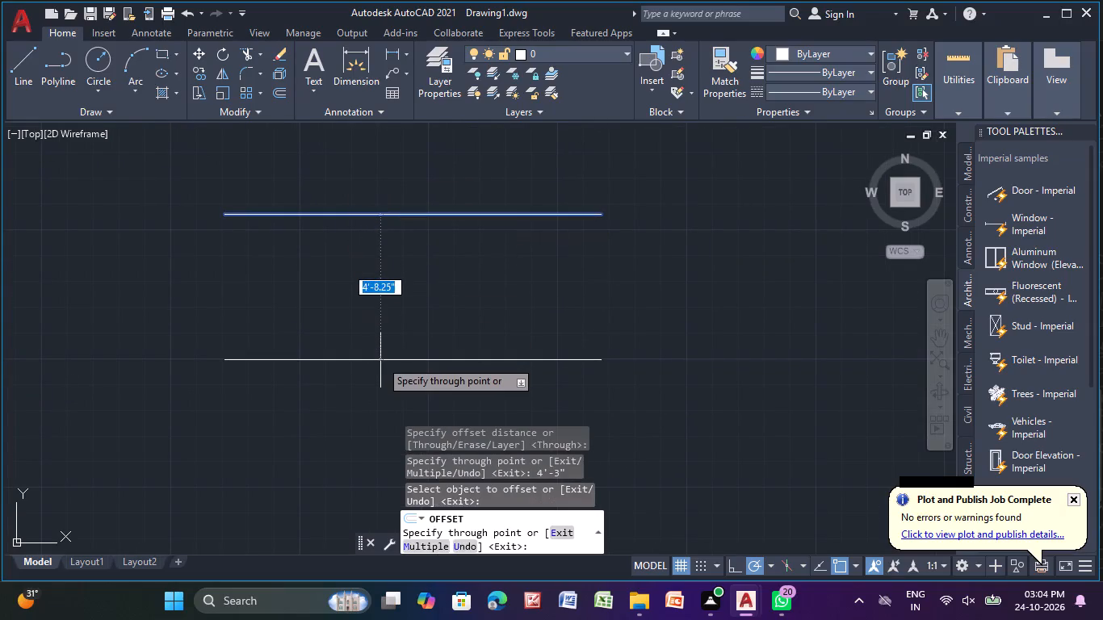
pyautogui.write('11')
pyautogui.press("'")
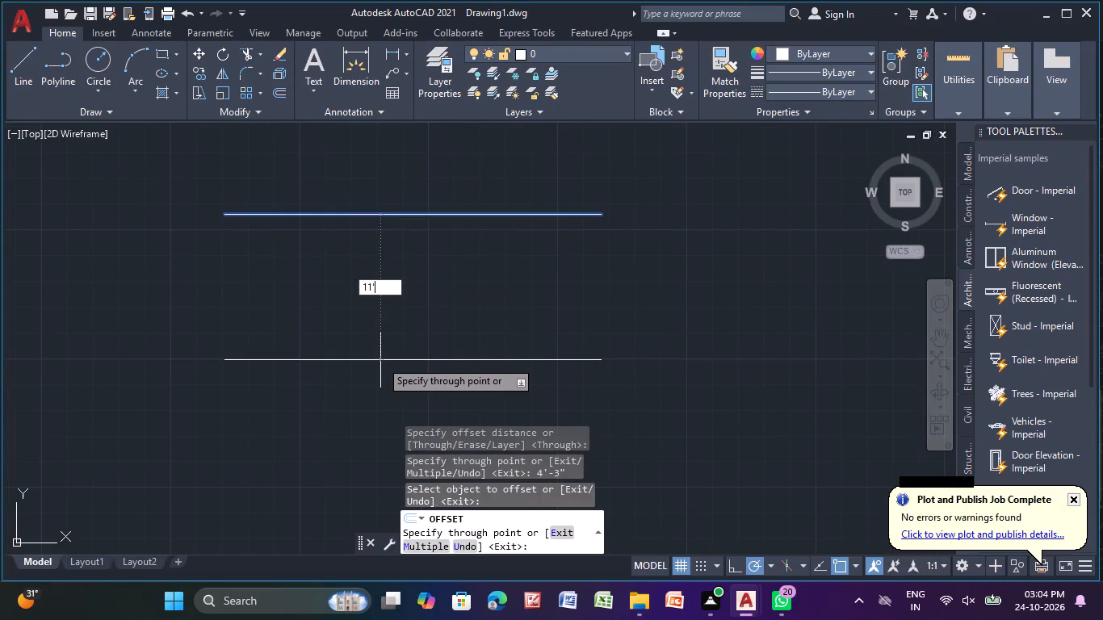
pyautogui.press('Return')
# Offset the lowest horizontal line 9" downward to form the new bottom outer wall's thickness.
pyautogui.scroll(-2, 380, 360)
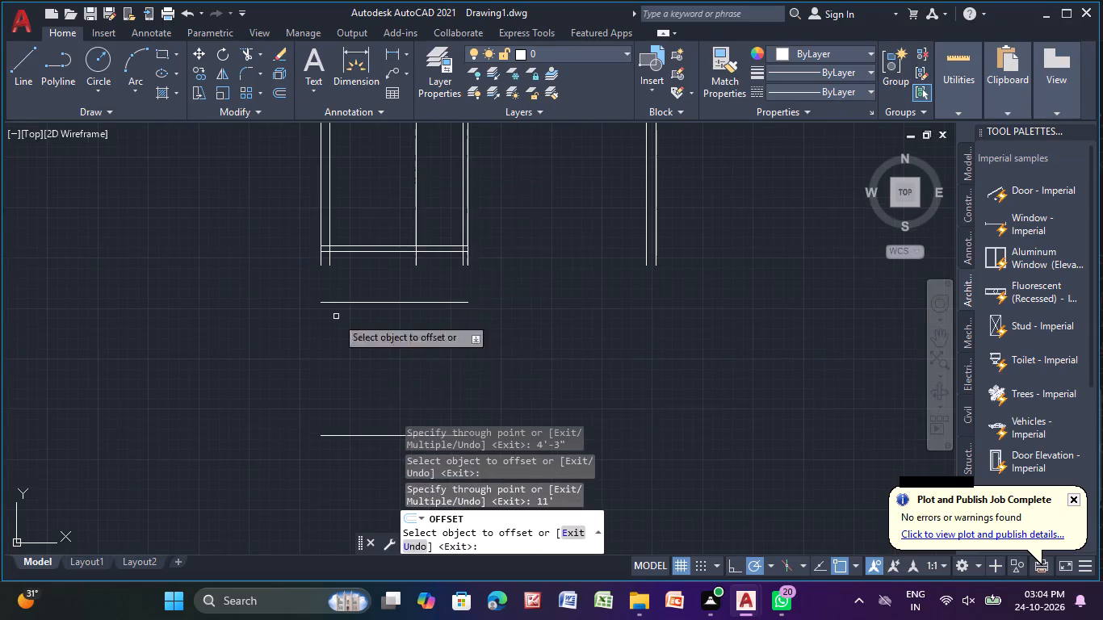
pyautogui.moveTo(345, 384); pyautogui.dragTo(372, 245, button='middle')
pyautogui.click(393, 294)
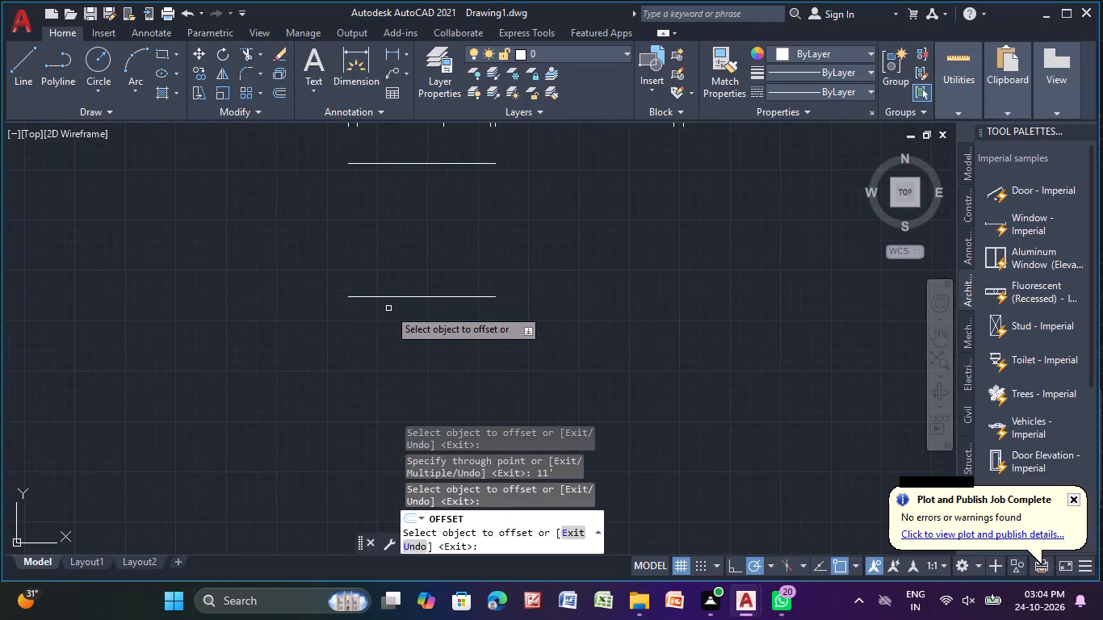
pyautogui.click(401, 297)
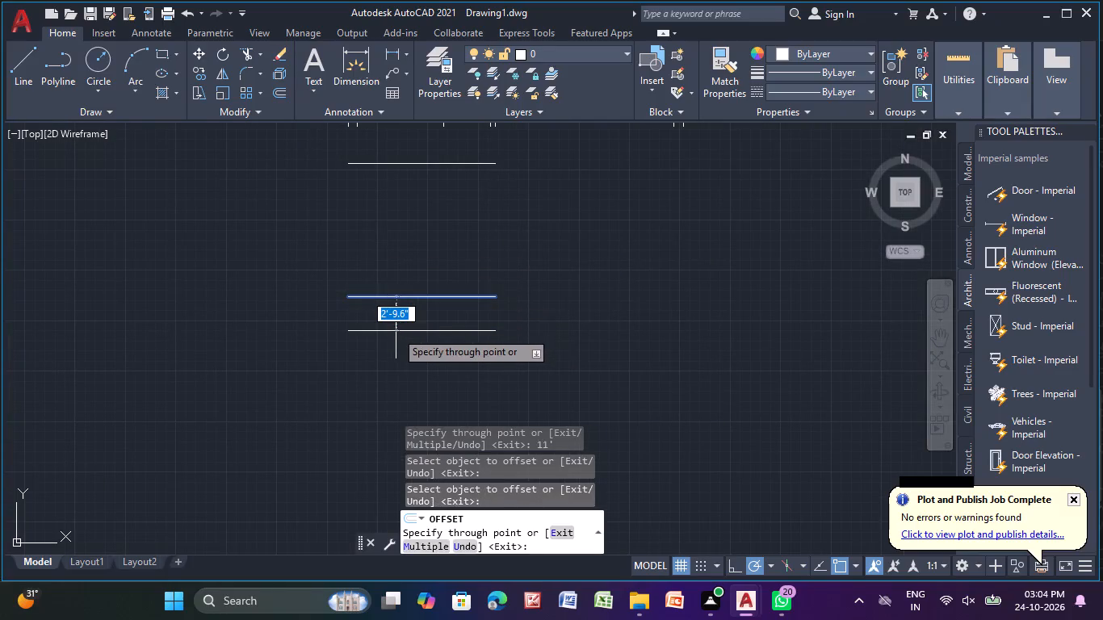
pyautogui.write('9"')
pyautogui.press('Return')
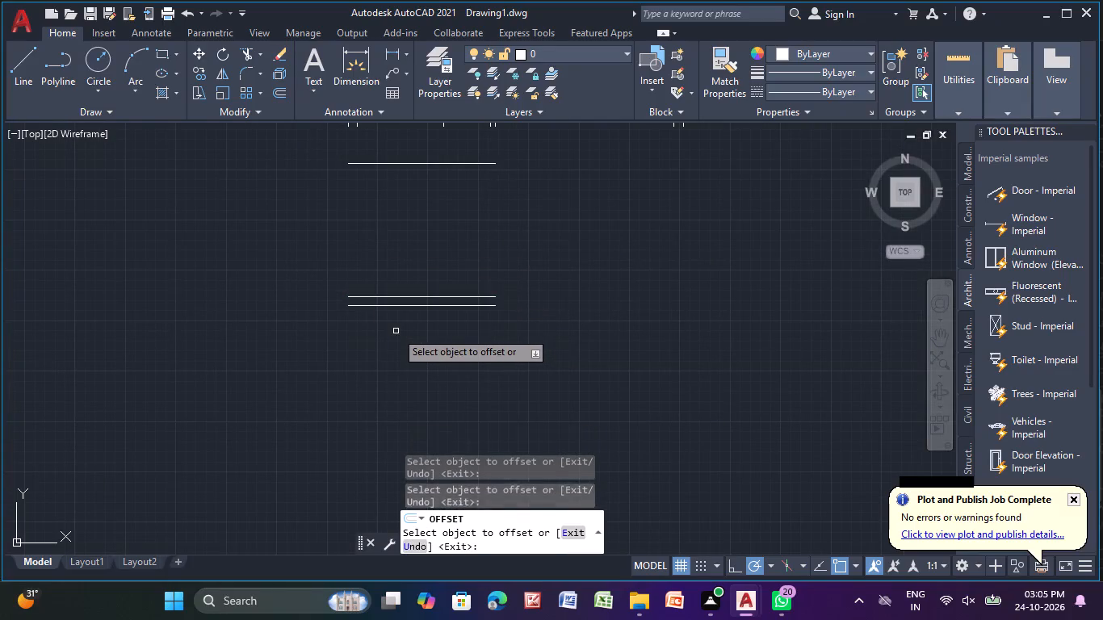
pyautogui.scroll(-1, 459, 282)
pyautogui.moveTo(481, 270); pyautogui.dragTo(531, 318, button='middle')
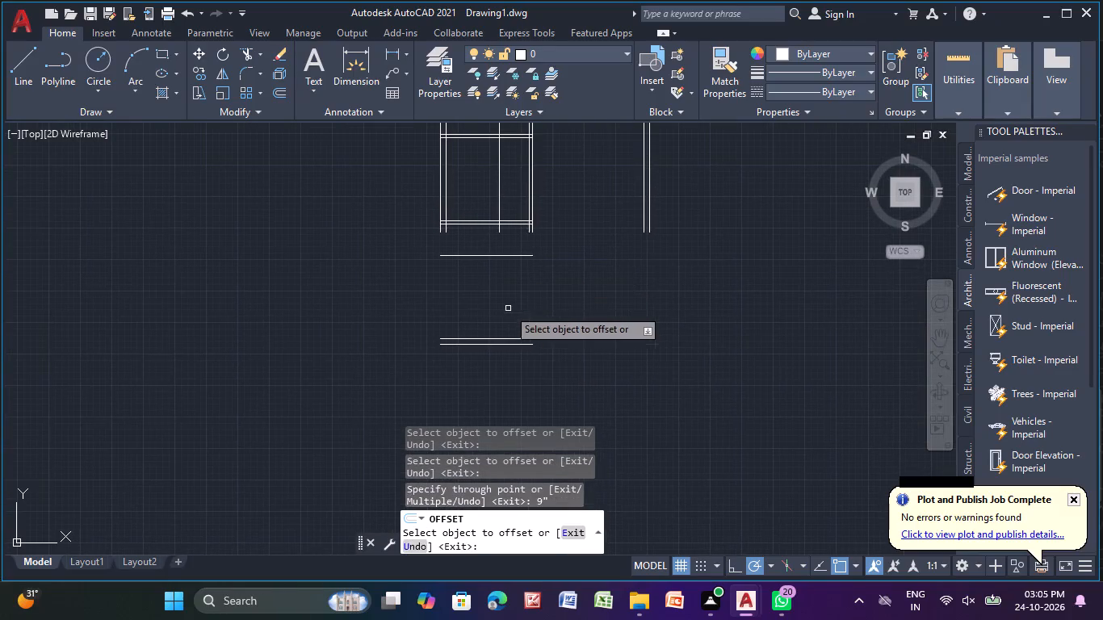
pyautogui.press('Escape')
# Extend the vertical line crossing the bottom partition down to the next horizontal line below it.
pyautogui.moveTo(486, 267); pyautogui.dragTo(477, 333, button='middle')
pyautogui.scroll(2, 490, 304)
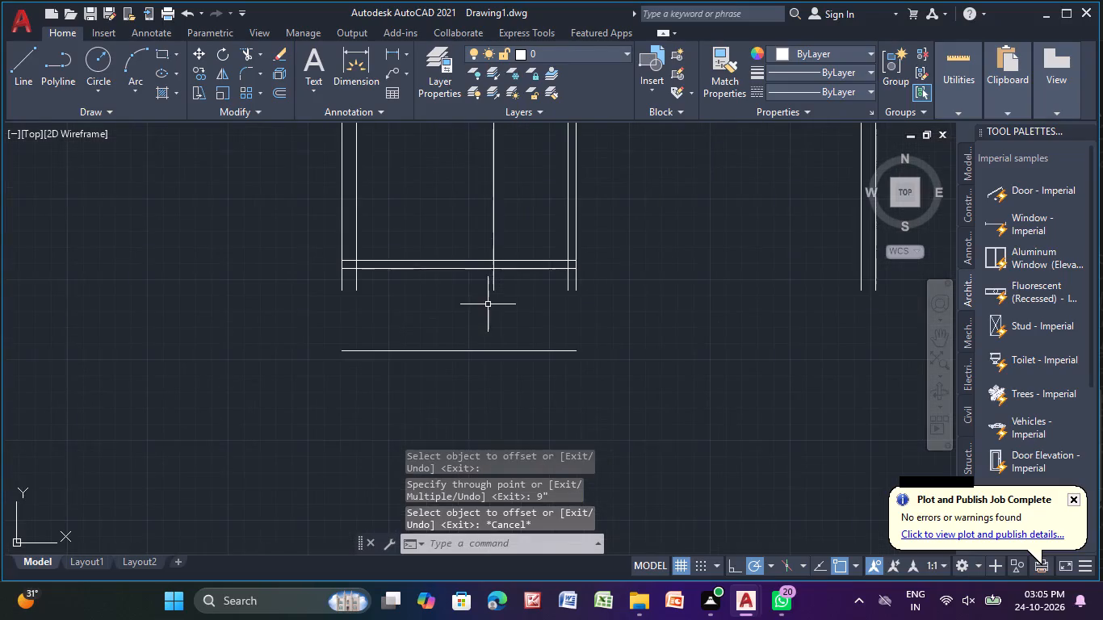
pyautogui.press('e')
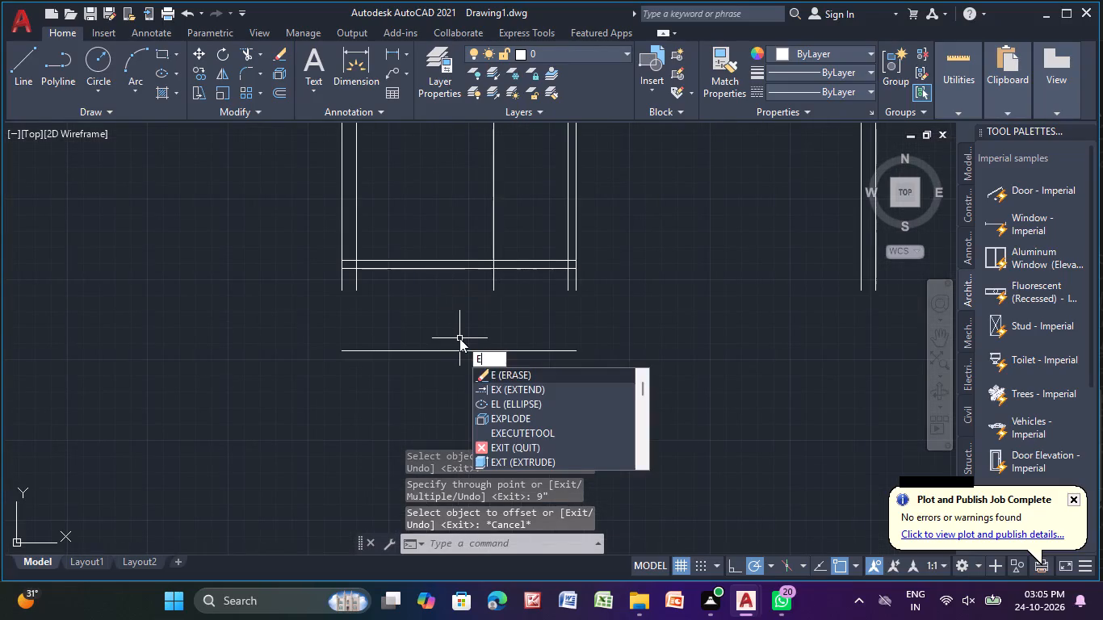
pyautogui.press('x')
pyautogui.click(554, 379)
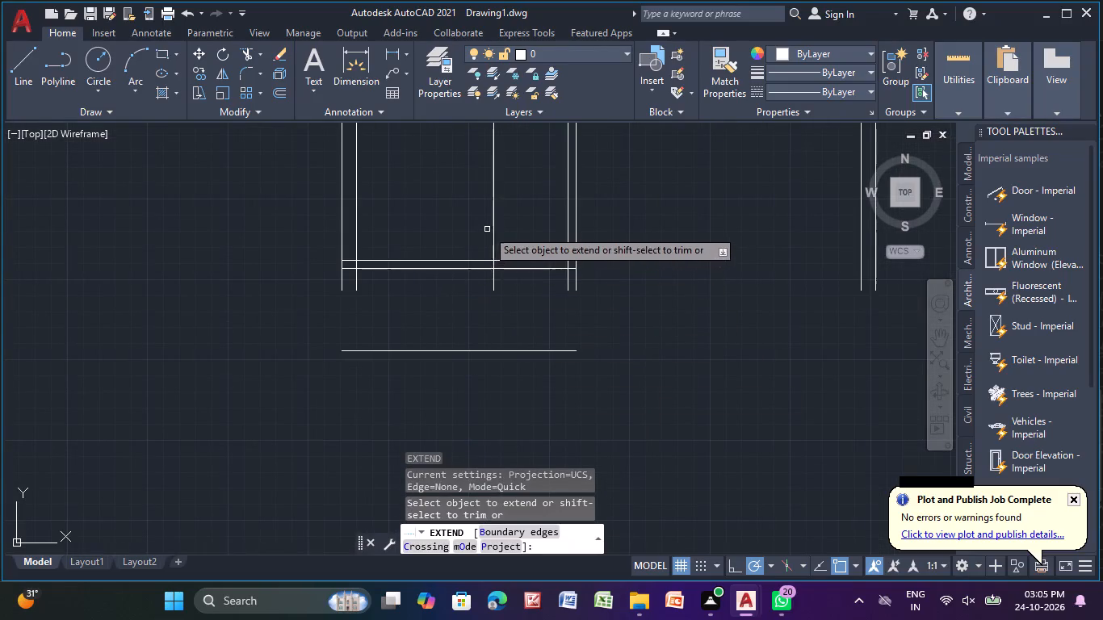
pyautogui.click(493, 225)
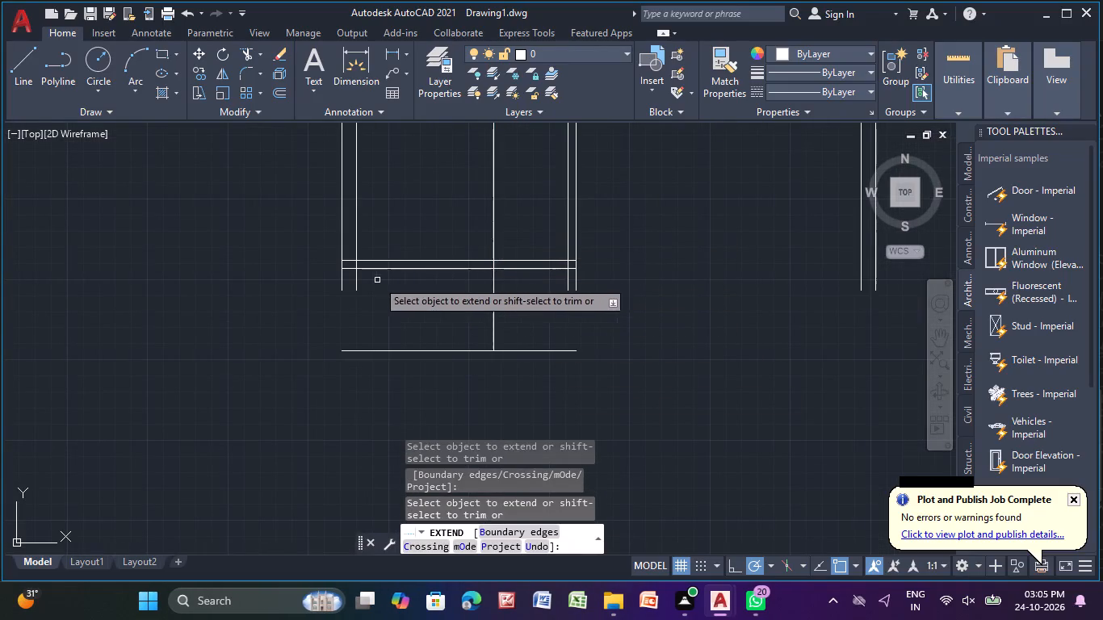
# Extend both lines of the left outer wall down to the outermost line of the new bottom wall.
pyautogui.click(357, 274)
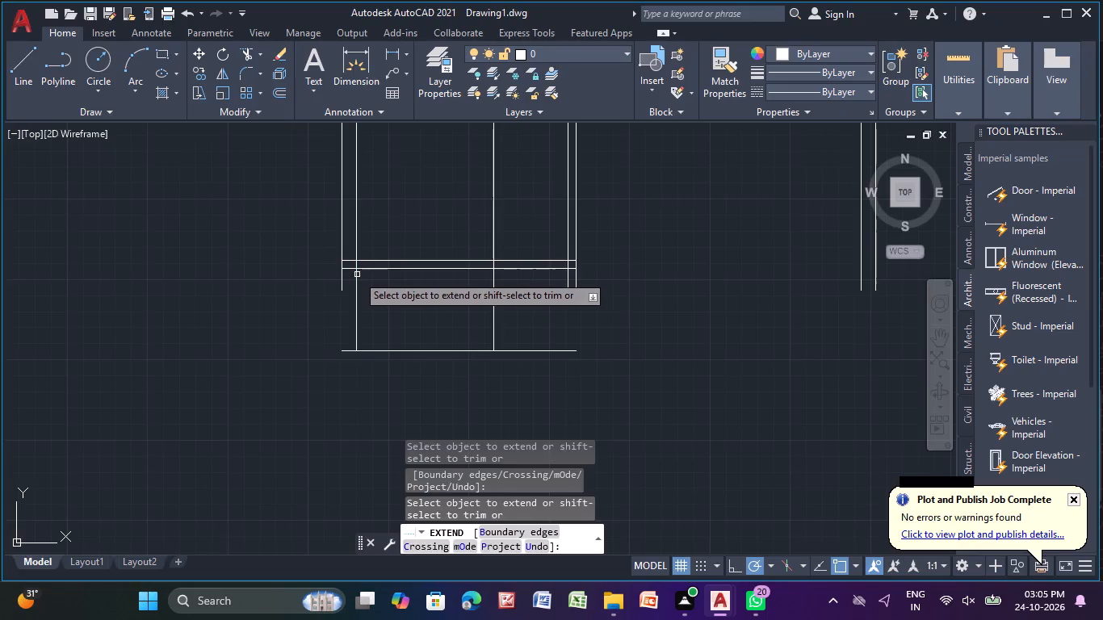
pyautogui.click(357, 274)
pyautogui.scroll(-2, 356, 247)
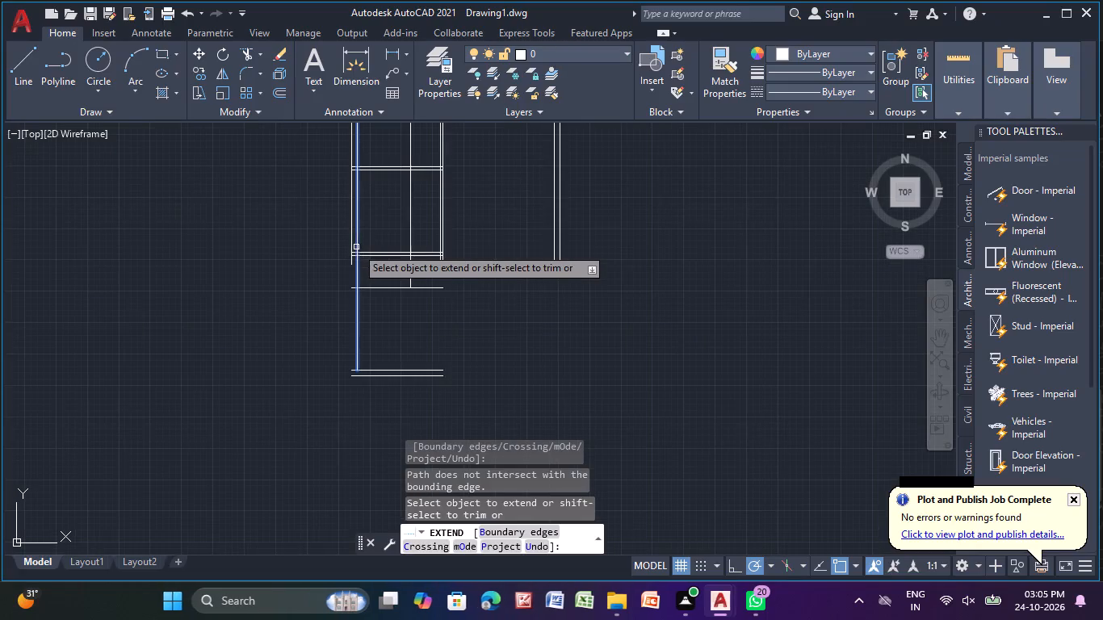
pyautogui.click(358, 244)
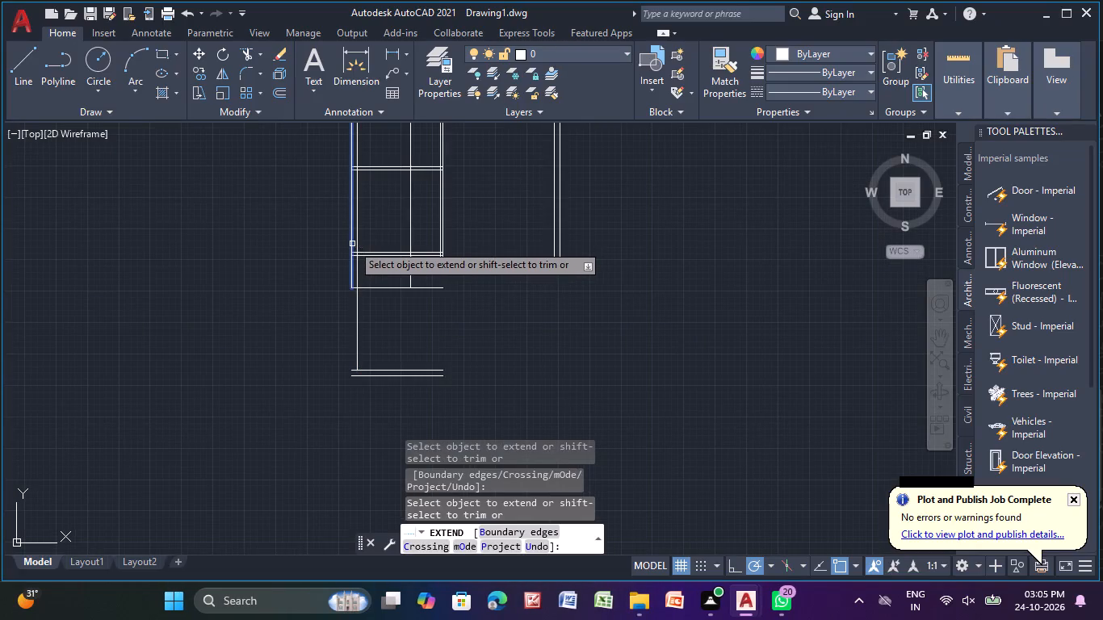
pyautogui.click(352, 244)
pyautogui.click(351, 242)
pyautogui.click(351, 242)
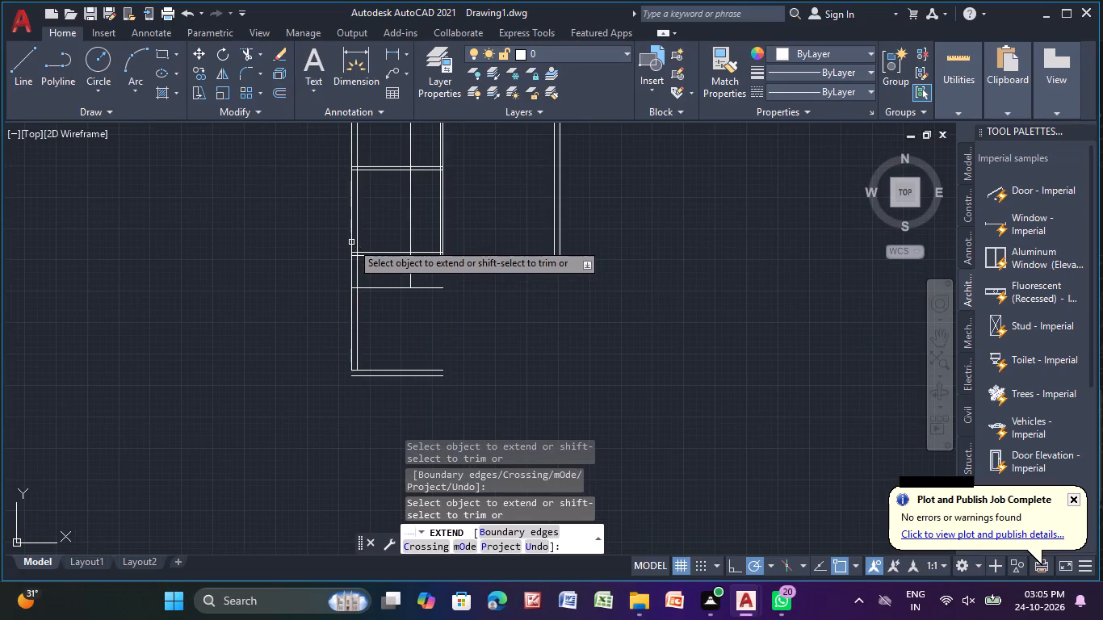
pyautogui.click(350, 242)
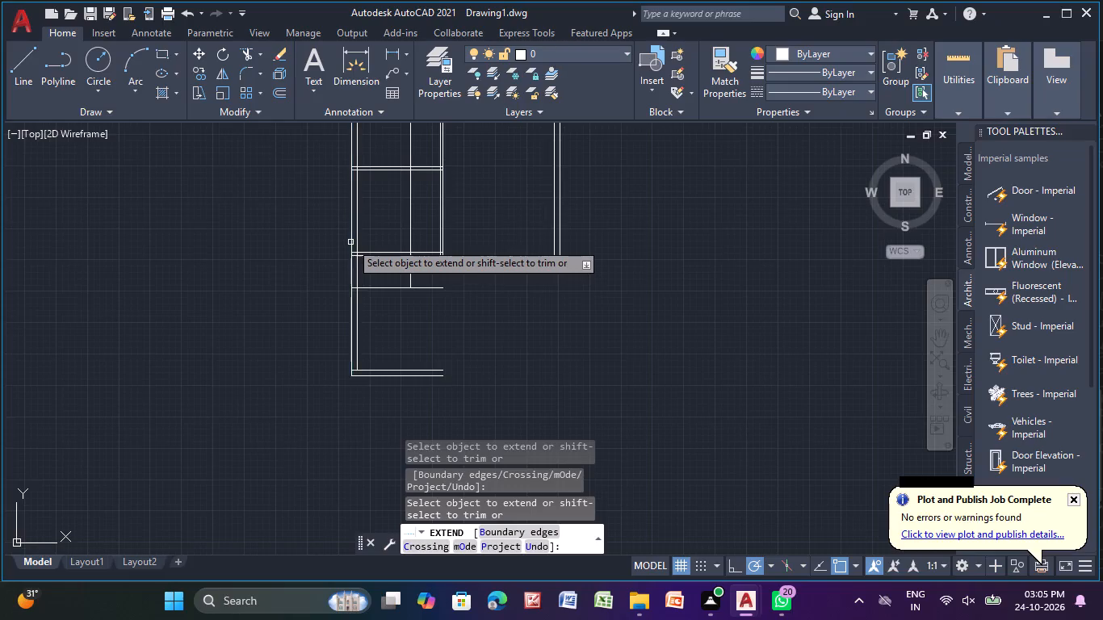
pyautogui.moveTo(379, 357); pyautogui.dragTo(394, 312, button='middle')
pyautogui.scroll(1, 414, 295)
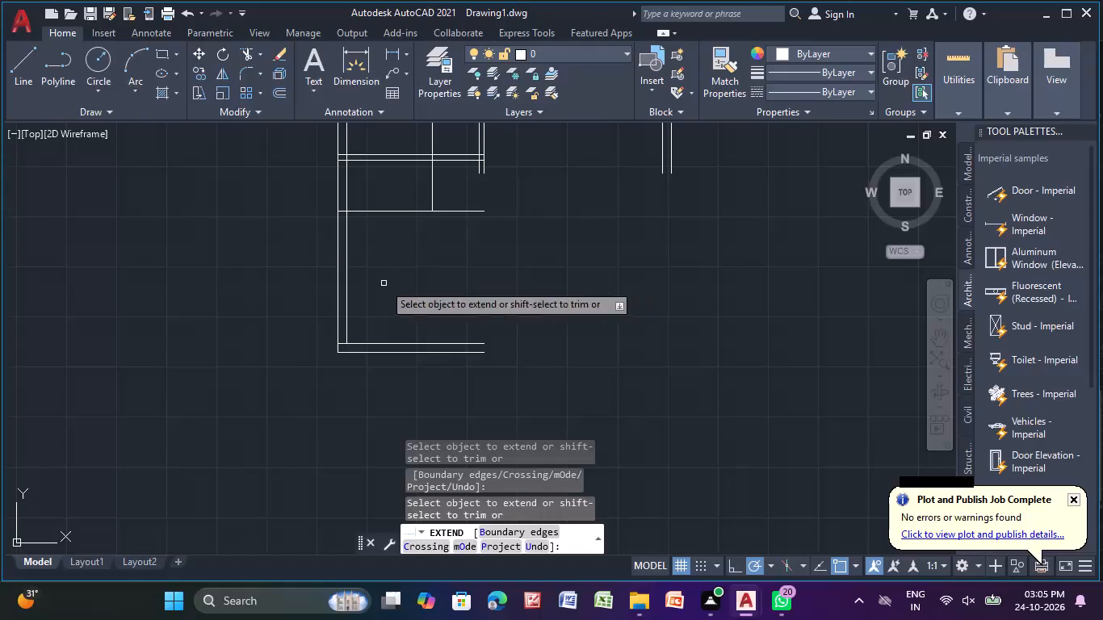
pyautogui.click(346, 268)
# Extend both lines of the left room column's right-hand wall down to the inner line of the bottom outer wall.
pyautogui.scroll(-1, 434, 274)
pyautogui.moveTo(434, 274); pyautogui.dragTo(409, 333, button='middle')
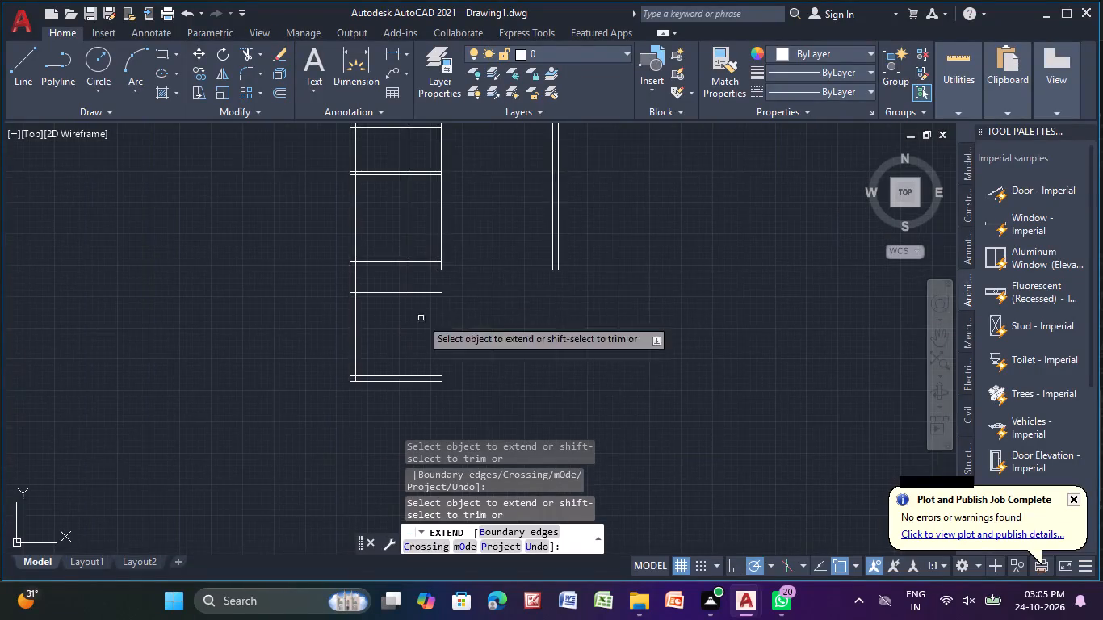
pyautogui.scroll(3, 460, 262)
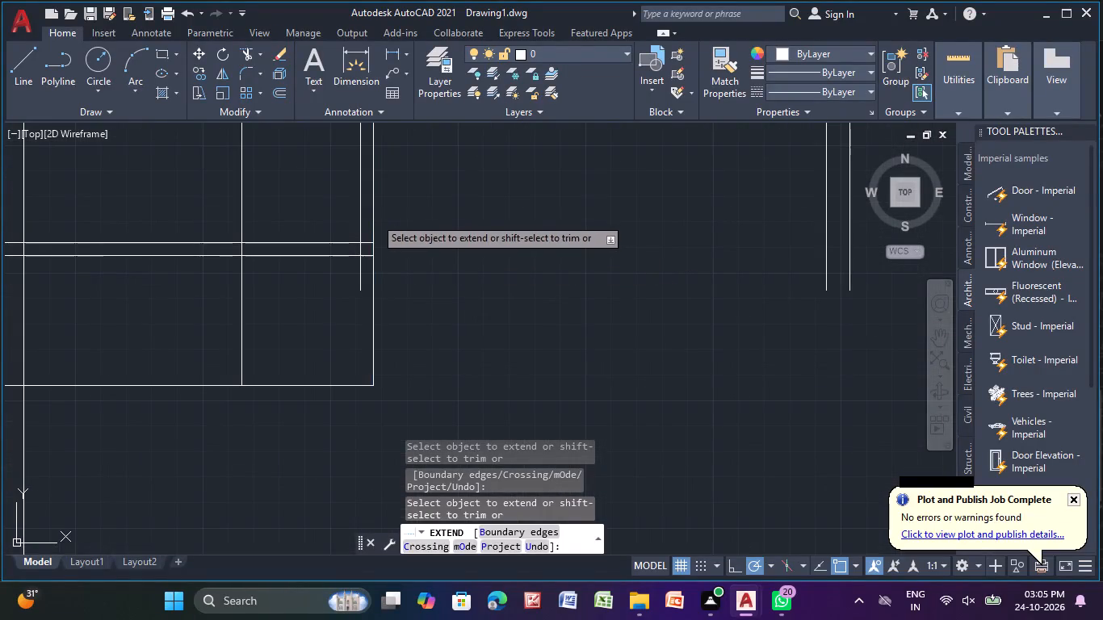
pyautogui.click(375, 217)
pyautogui.click(373, 216)
pyautogui.click(373, 215)
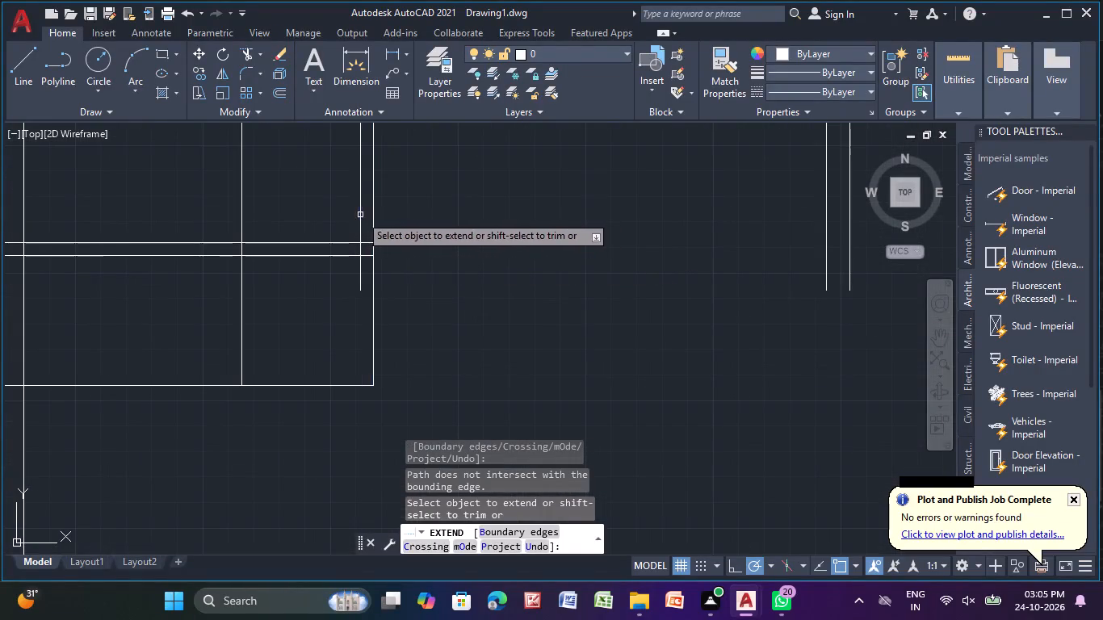
pyautogui.click(361, 215)
pyautogui.scroll(-2, 384, 245)
pyautogui.moveTo(396, 267); pyautogui.dragTo(399, 205, button='middle')
pyautogui.click(388, 212)
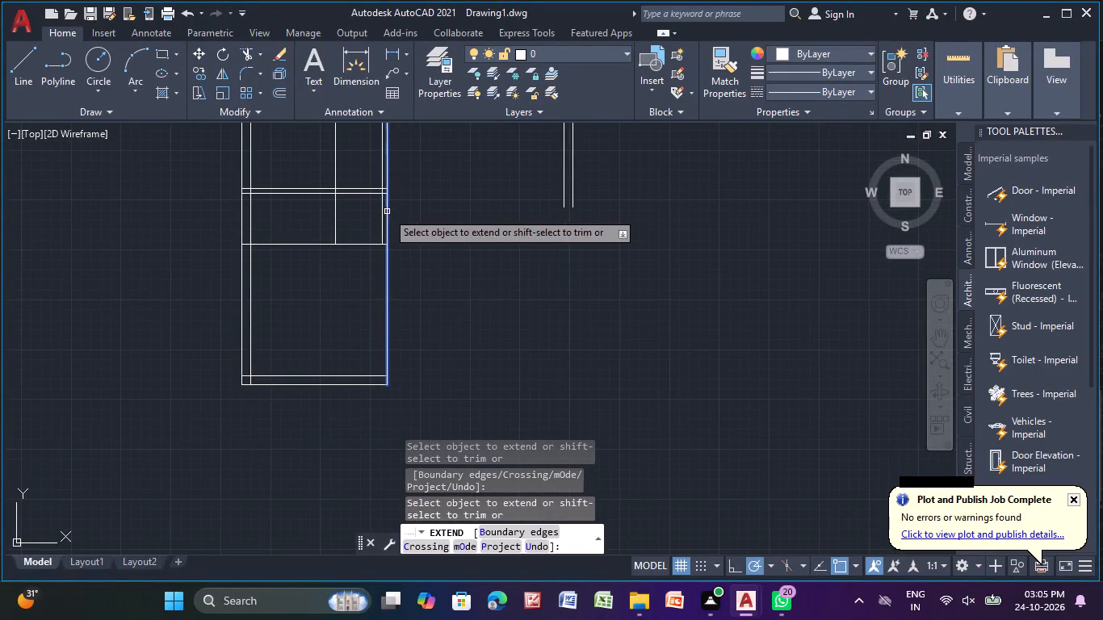
pyautogui.click(382, 218)
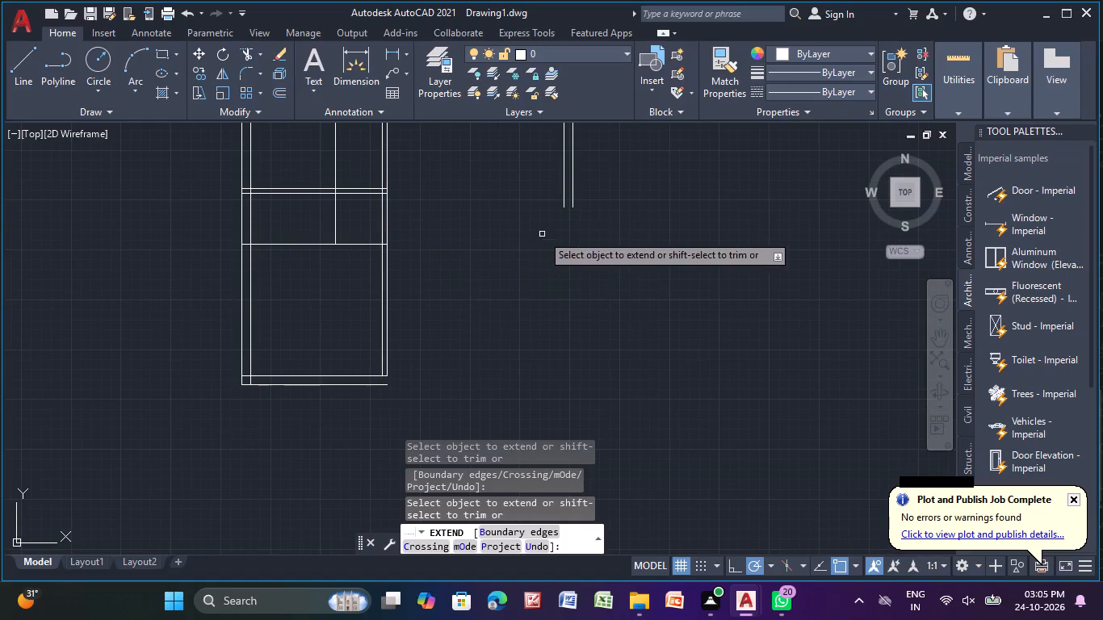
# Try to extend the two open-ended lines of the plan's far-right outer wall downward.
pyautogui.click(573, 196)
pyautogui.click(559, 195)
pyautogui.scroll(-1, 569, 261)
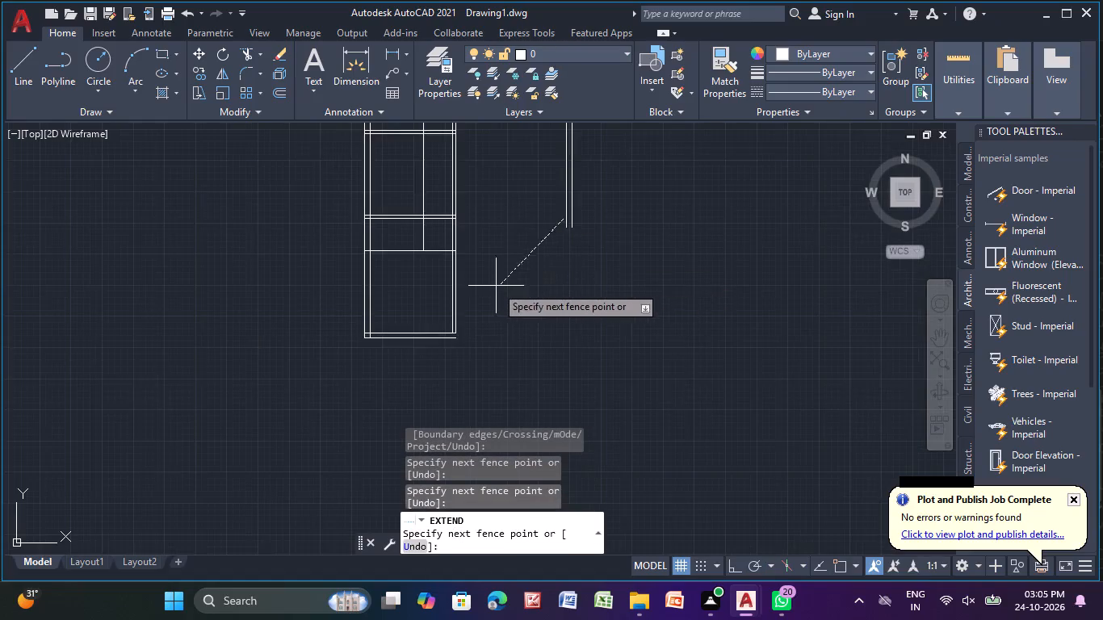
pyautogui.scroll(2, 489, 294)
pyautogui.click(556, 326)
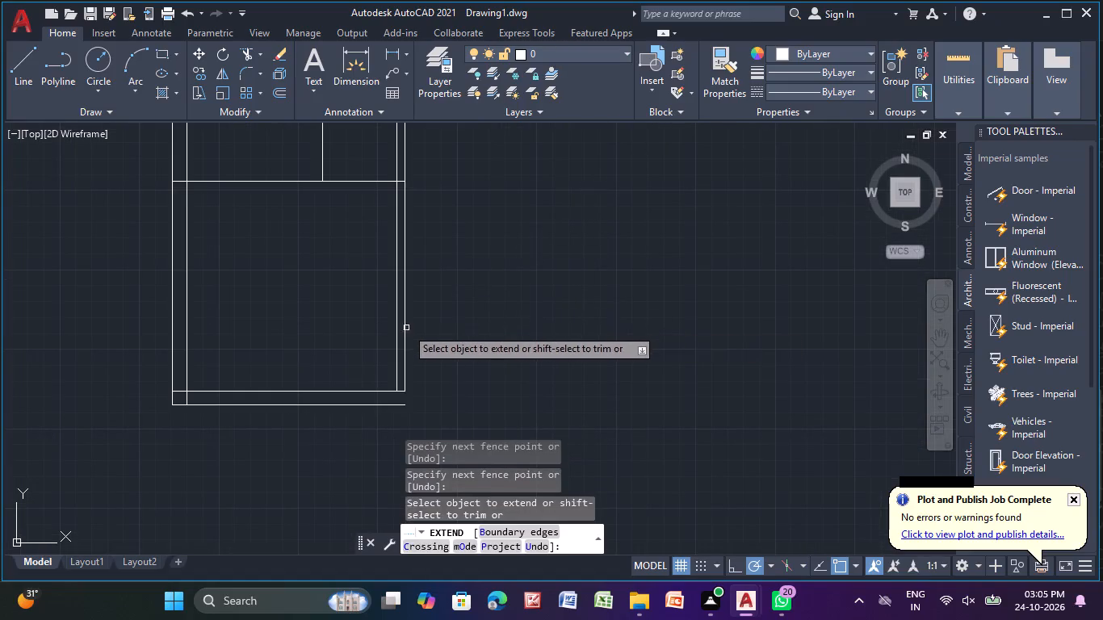
# Extend both lines of the room column's right-hand wall further down to the outermost bottom wall line.
pyautogui.click(405, 330)
pyautogui.click(395, 340)
pyautogui.moveTo(501, 320); pyautogui.dragTo(535, 394, button='middle')
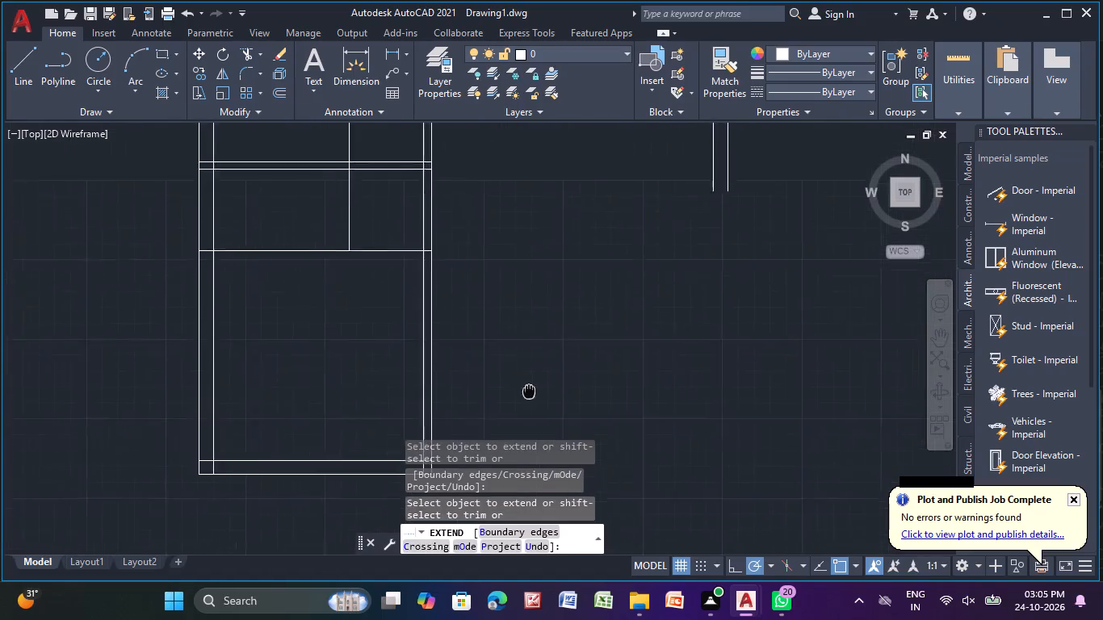
pyautogui.scroll(-1, 535, 394)
pyautogui.moveTo(535, 394); pyautogui.dragTo(539, 395, button='middle')
pyautogui.moveTo(543, 369); pyautogui.dragTo(537, 391, button='middle')
pyautogui.press('Escape')
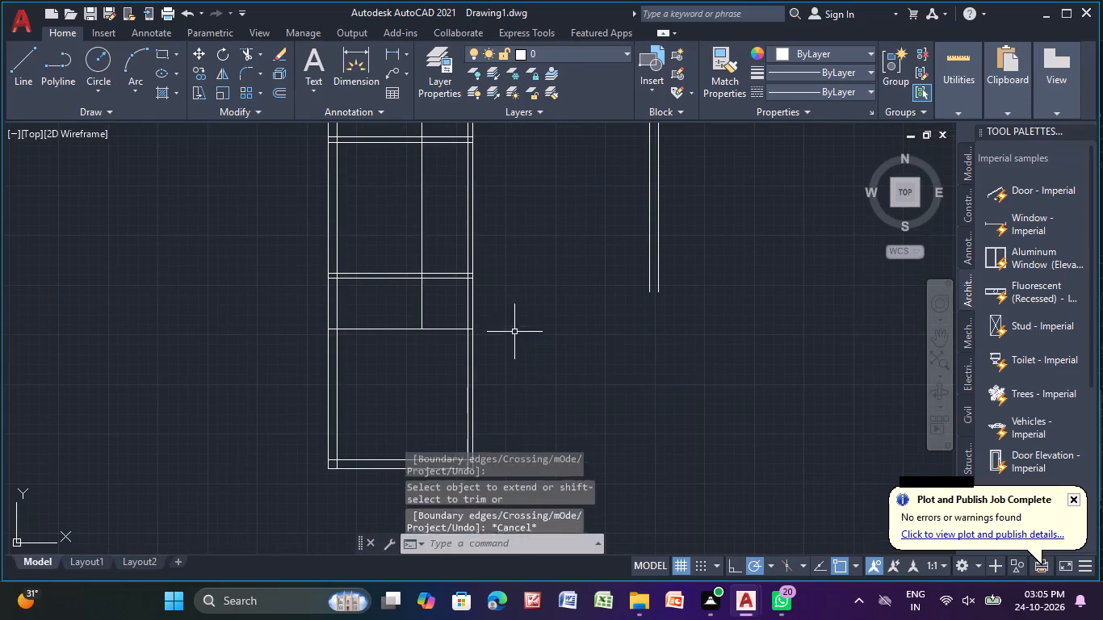
pyautogui.press('Escape')
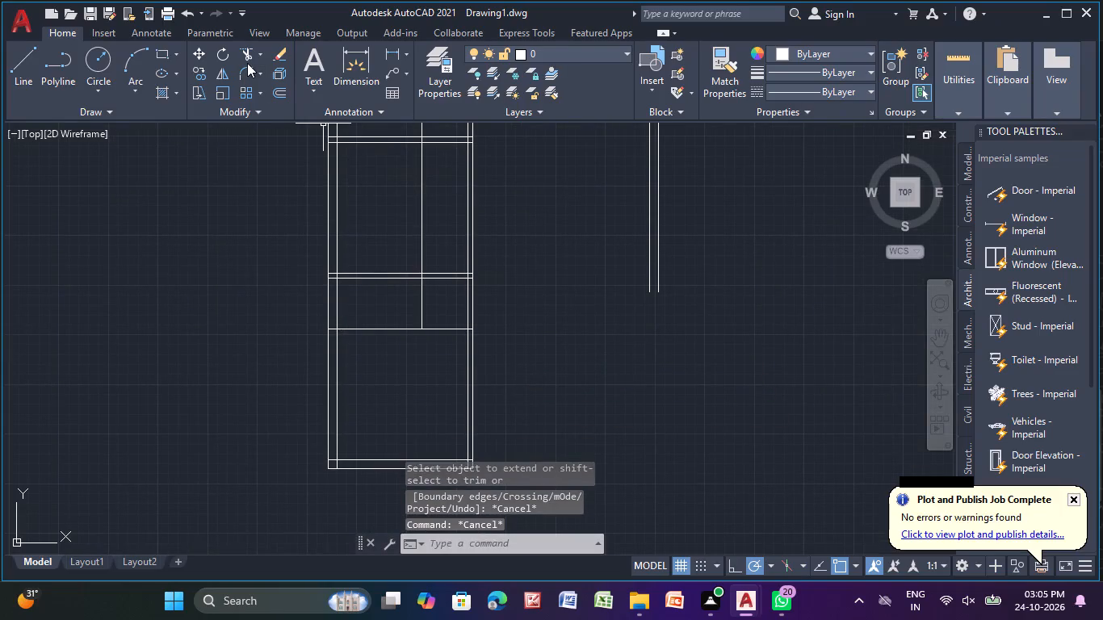
# Trim the vertical line out of the three rooms directly above the bottom horizontal partition.
pyautogui.click(246, 57)
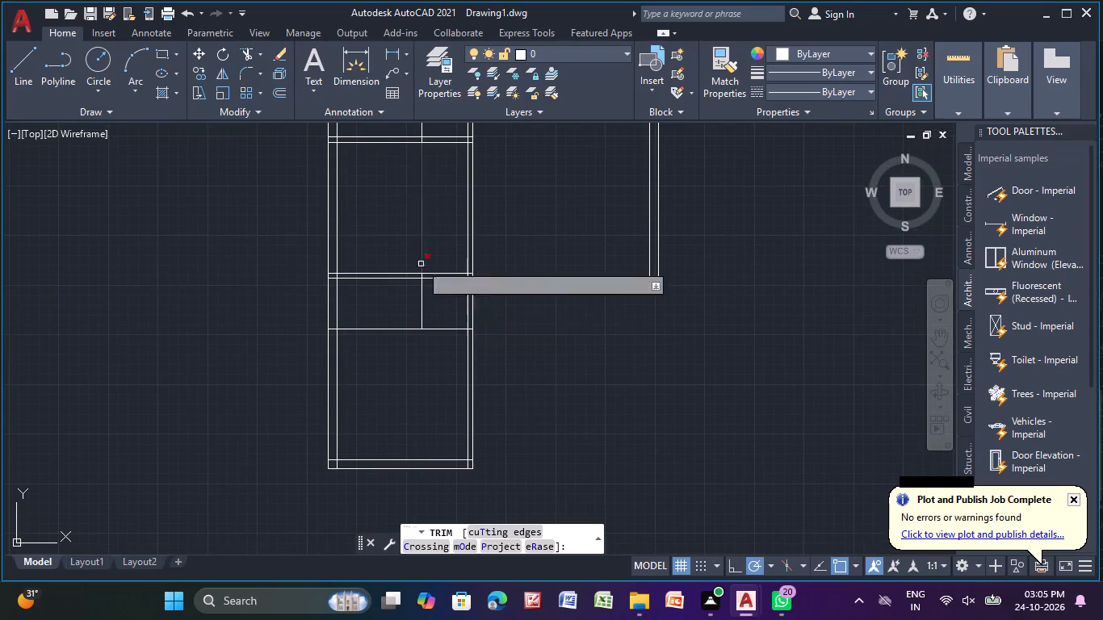
pyautogui.moveTo(415, 225); pyautogui.dragTo(434, 220)
pyautogui.moveTo(429, 219); pyautogui.dragTo(388, 370, button='middle')
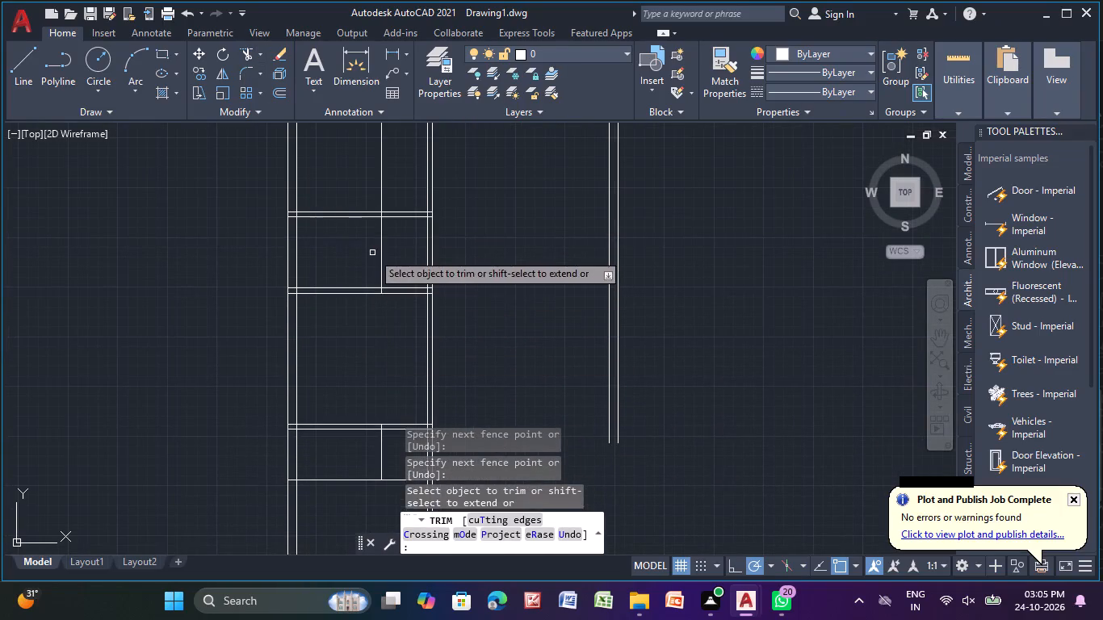
pyautogui.moveTo(372, 252); pyautogui.dragTo(398, 245)
pyautogui.moveTo(394, 245); pyautogui.dragTo(356, 372, button='middle')
pyautogui.moveTo(322, 296); pyautogui.dragTo(350, 288)
pyautogui.moveTo(354, 281); pyautogui.dragTo(337, 400, button='middle')
# Trim the same vertical line beside the existing short vertical partition, within the horizontal partition above it, and in the room above that.
pyautogui.scroll(3, 331, 337)
pyautogui.moveTo(333, 326); pyautogui.dragTo(345, 413, button='middle')
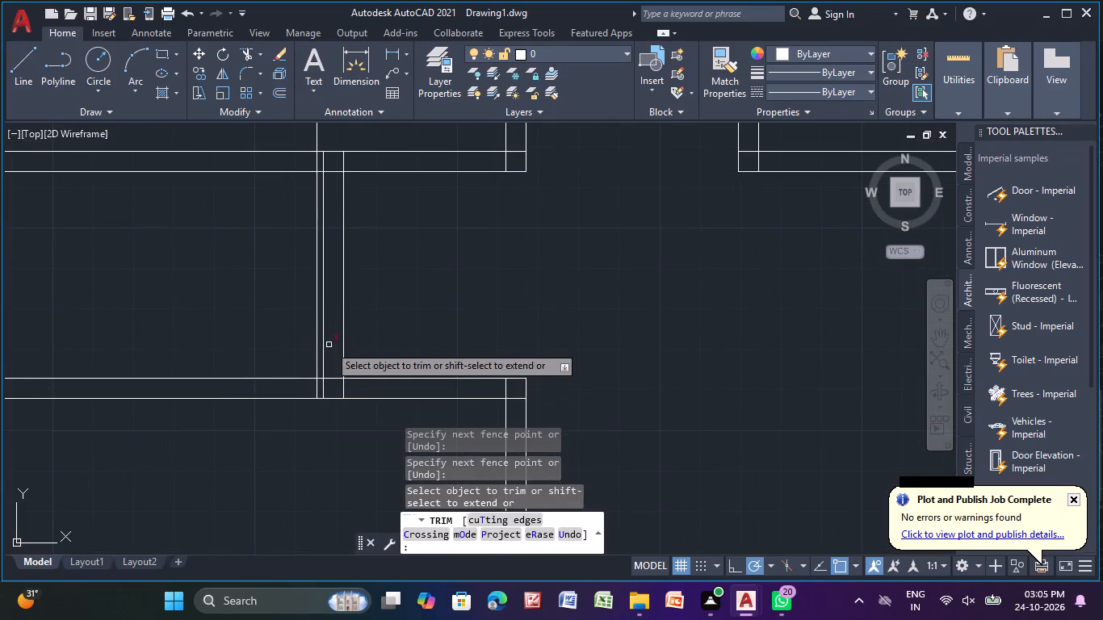
pyautogui.click(318, 335)
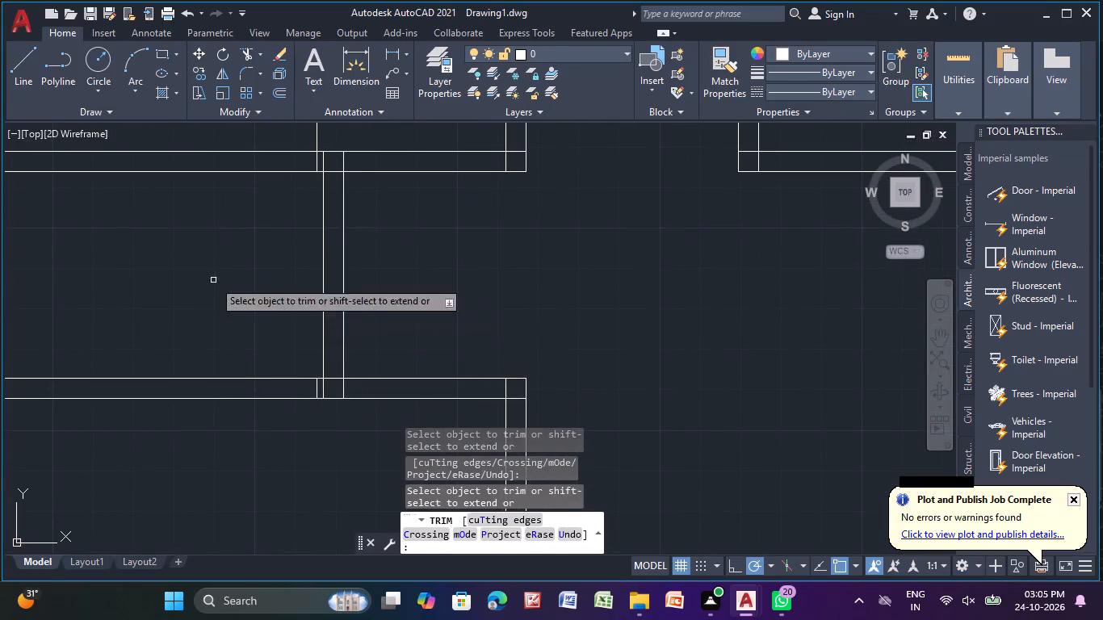
pyautogui.scroll(1, 212, 276)
pyautogui.moveTo(212, 275); pyautogui.dragTo(227, 455, button='middle')
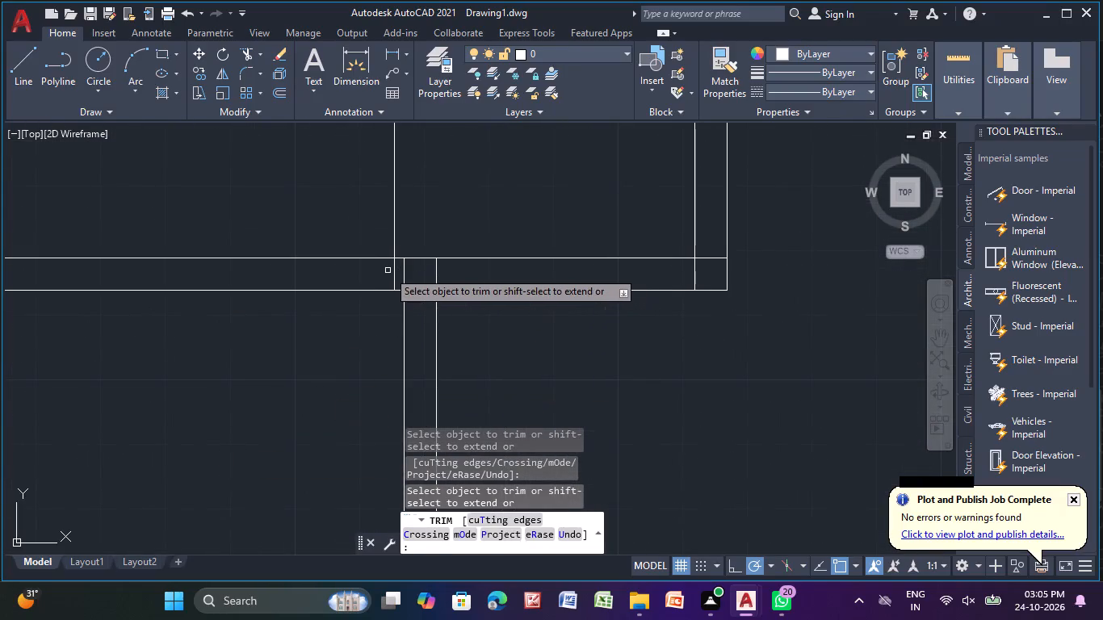
pyautogui.click(395, 272)
pyautogui.moveTo(388, 212); pyautogui.dragTo(478, 215)
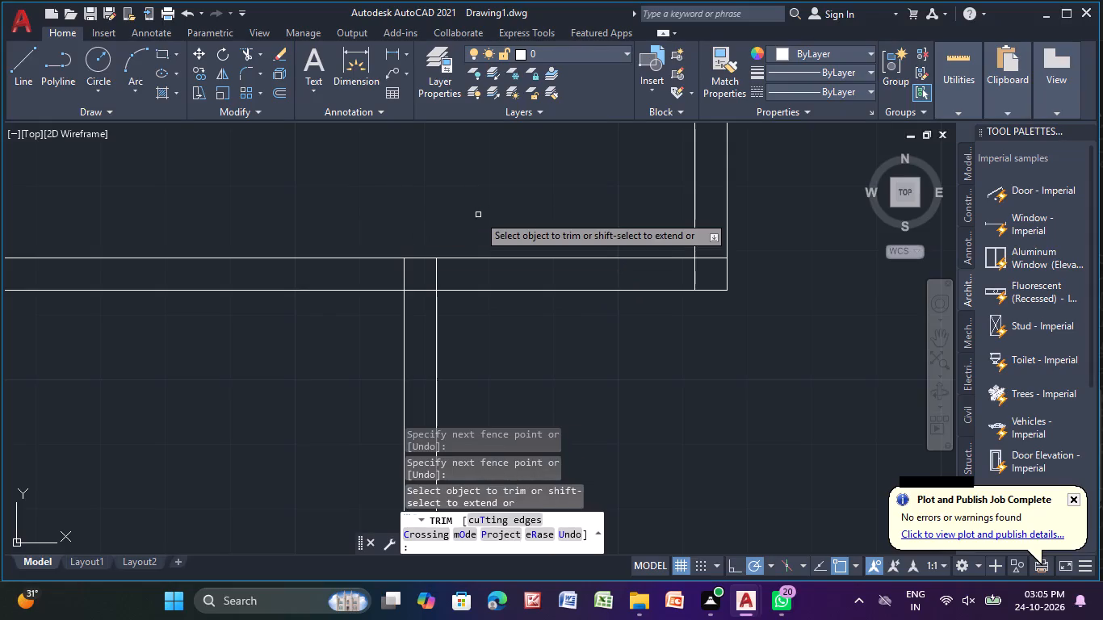
pyautogui.press('Escape')
# Offset the short vertical line below the bottom partition 5" to the right to form a partition.
pyautogui.scroll(-4, 511, 304)
pyautogui.moveTo(534, 336); pyautogui.dragTo(528, 250, button='middle')
pyautogui.moveTo(573, 357); pyautogui.dragTo(577, 357, button='middle')
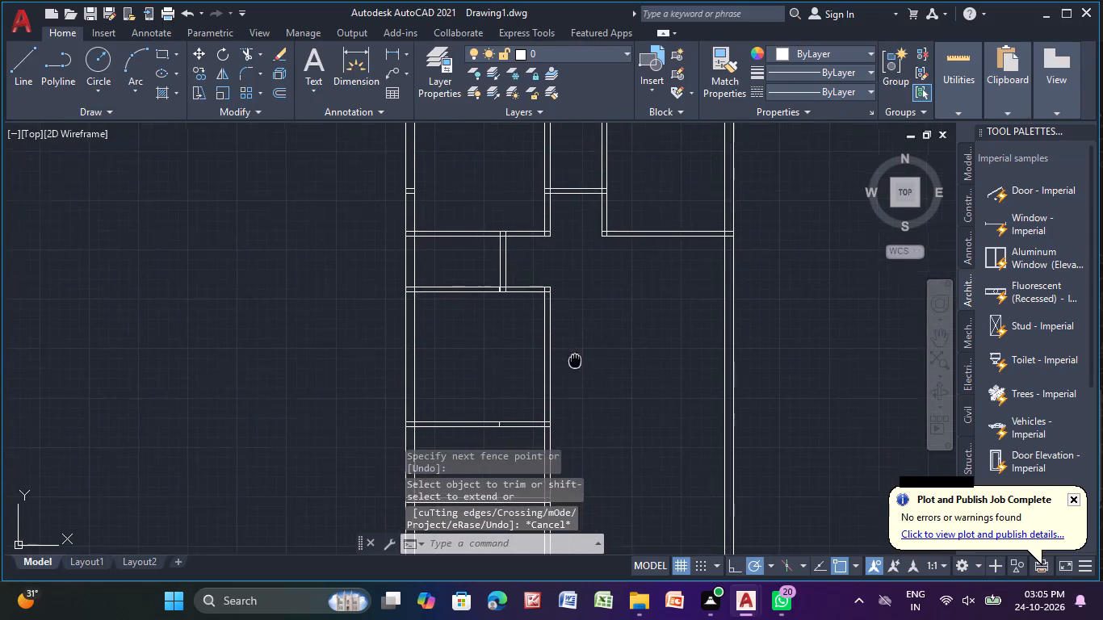
pyautogui.moveTo(577, 357); pyautogui.dragTo(602, 285, button='middle')
pyautogui.moveTo(607, 362); pyautogui.dragTo(598, 279, button='middle')
pyautogui.moveTo(595, 352); pyautogui.dragTo(601, 279, button='middle')
pyautogui.moveTo(577, 338); pyautogui.dragTo(585, 326, button='middle')
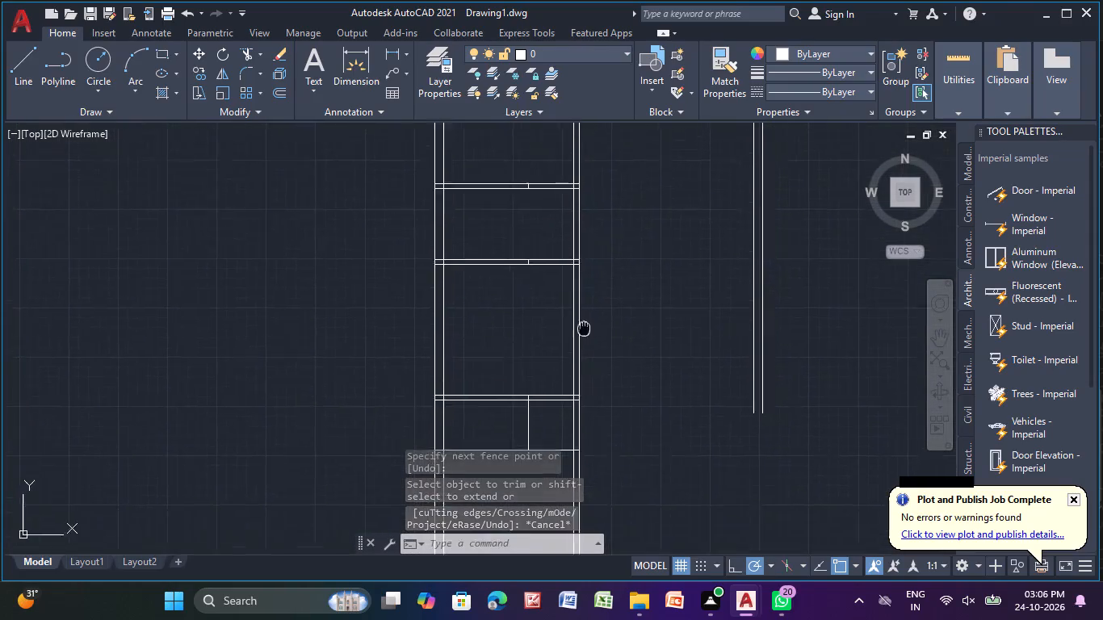
pyautogui.moveTo(585, 326); pyautogui.dragTo(603, 302, button='middle')
pyautogui.moveTo(574, 367); pyautogui.dragTo(573, 225, button='middle')
pyautogui.moveTo(577, 306); pyautogui.dragTo(564, 252, button='middle')
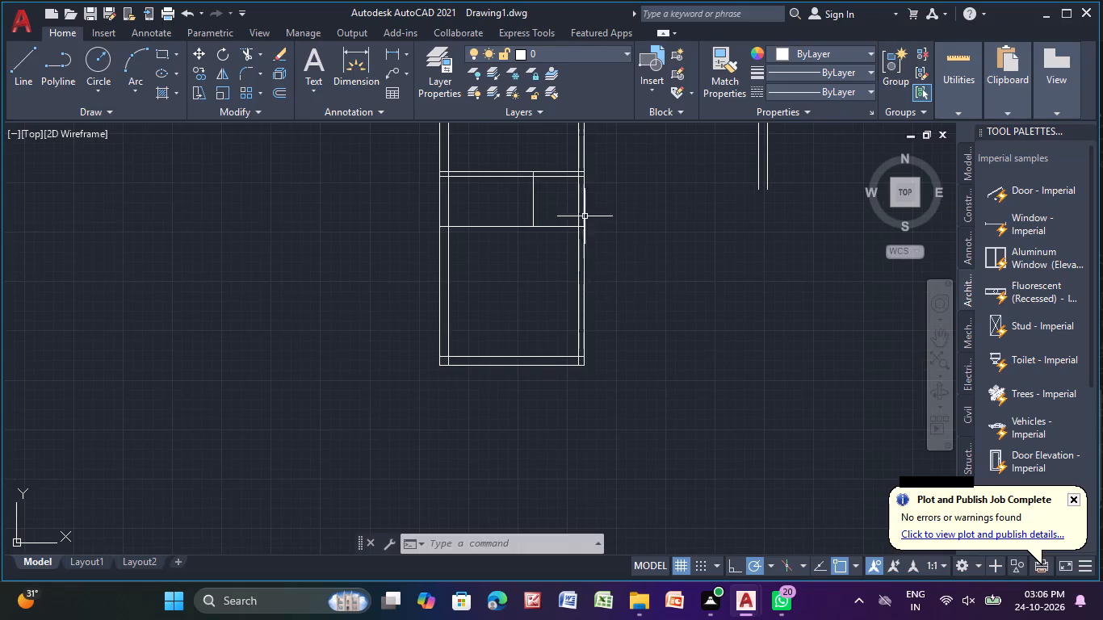
pyautogui.click(283, 95)
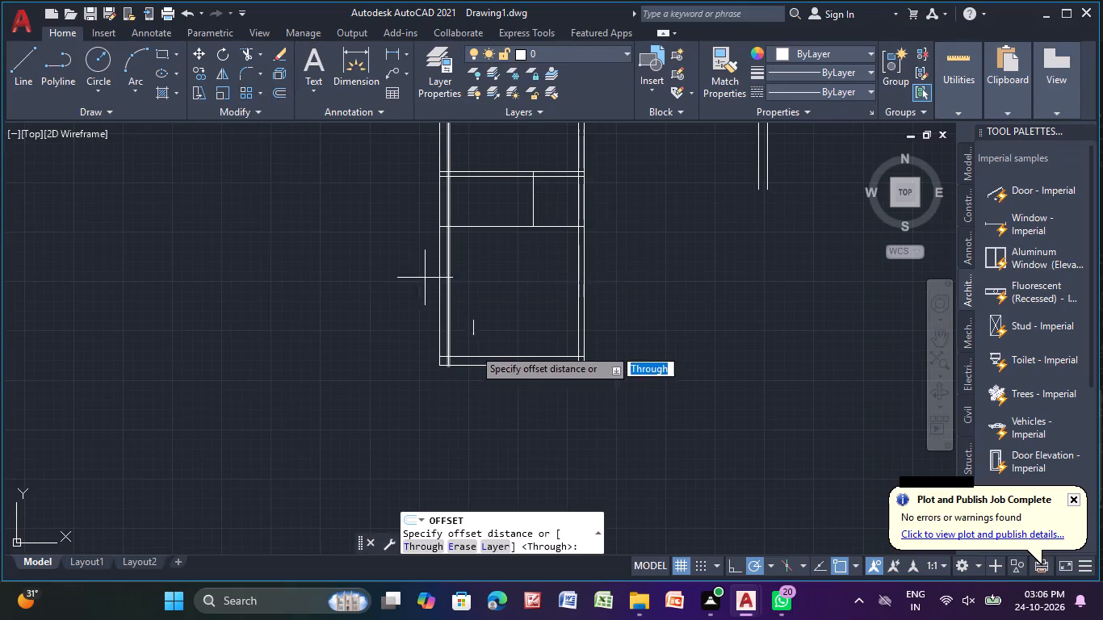
pyautogui.press('Return')
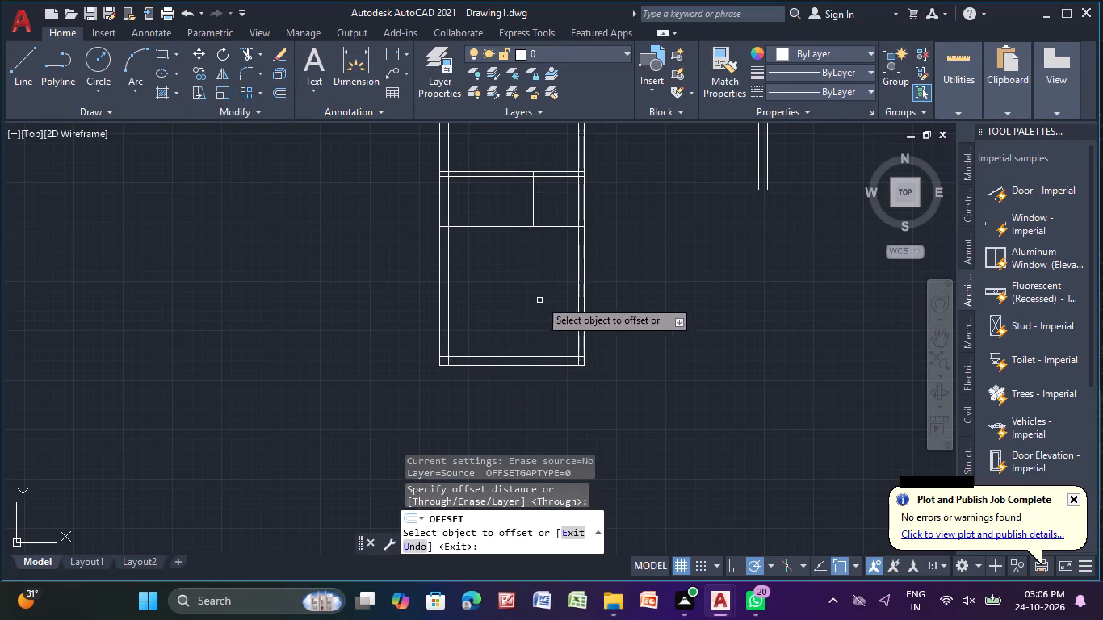
pyautogui.click(535, 201)
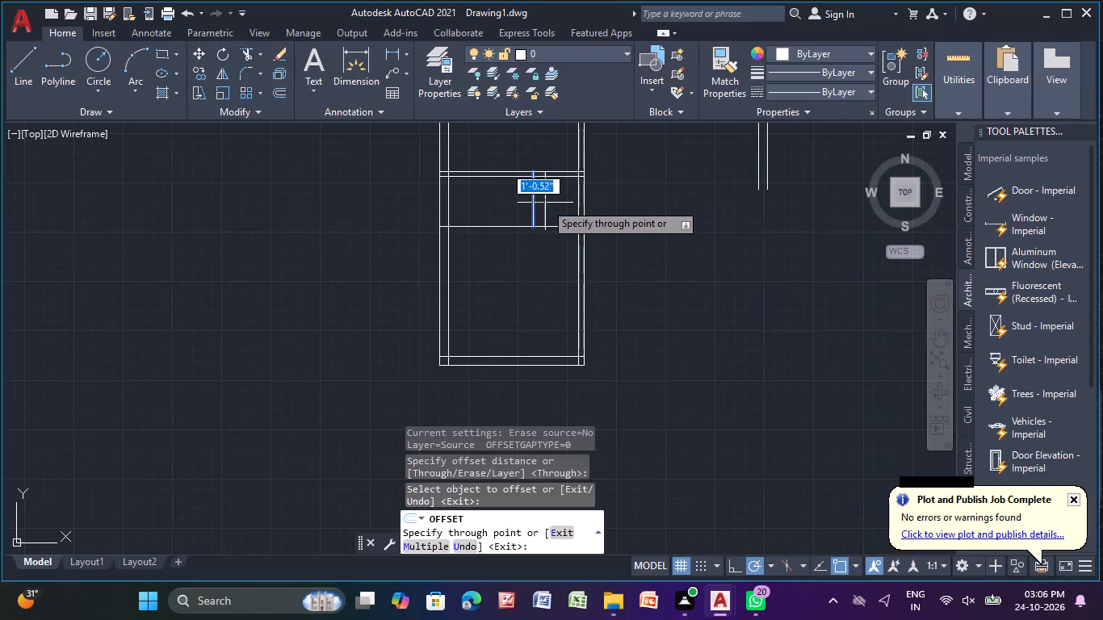
pyautogui.press('5')
pyautogui.hotkey('shift', '"')
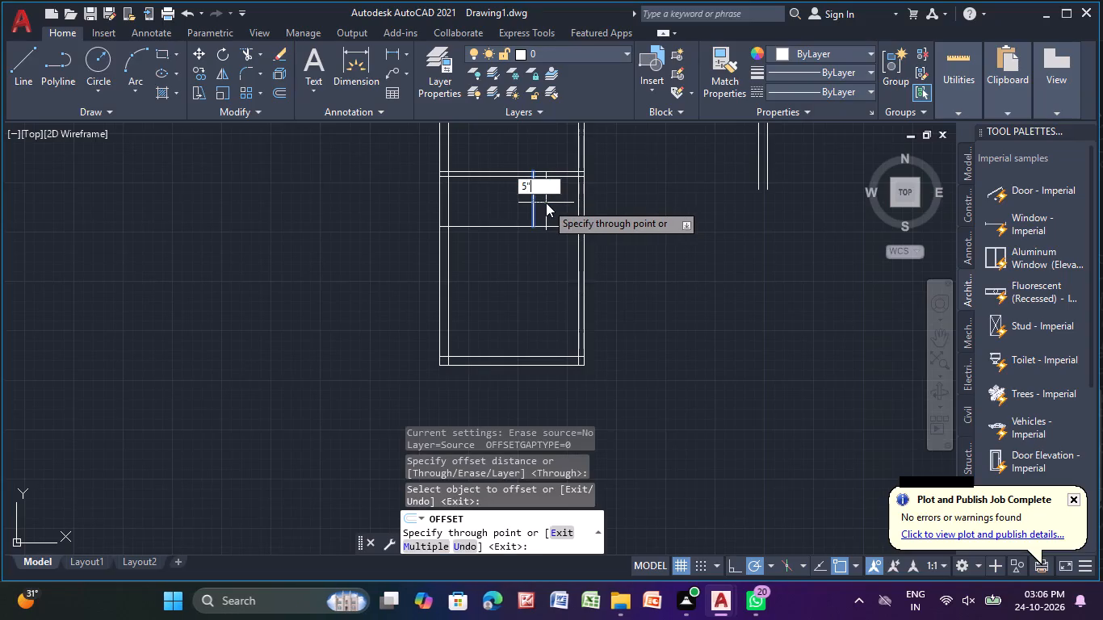
pyautogui.press('Return')
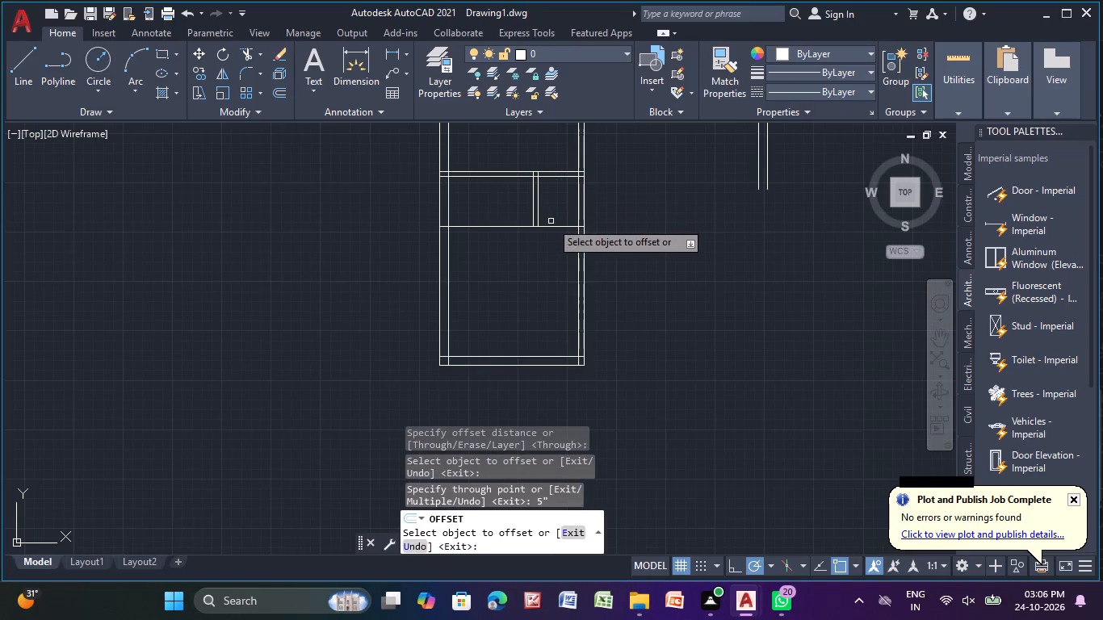
# Offset the horizontal line at the foot of the short vertical partition 5" downward to form a partition.
pyautogui.click(554, 226)
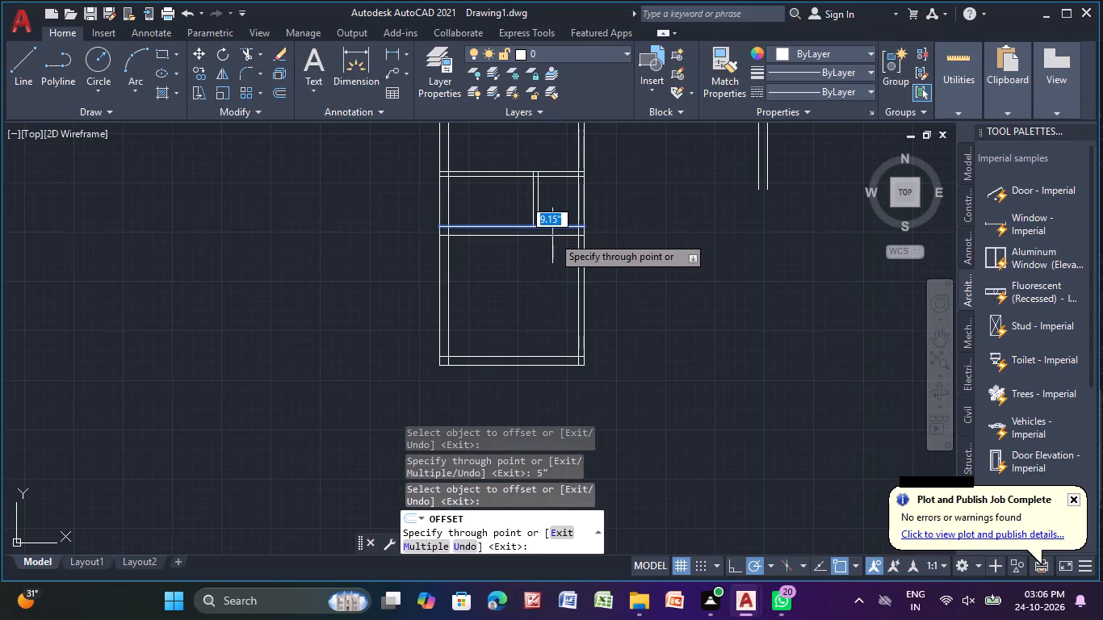
pyautogui.press('5')
pyautogui.hotkey('shift', '"')
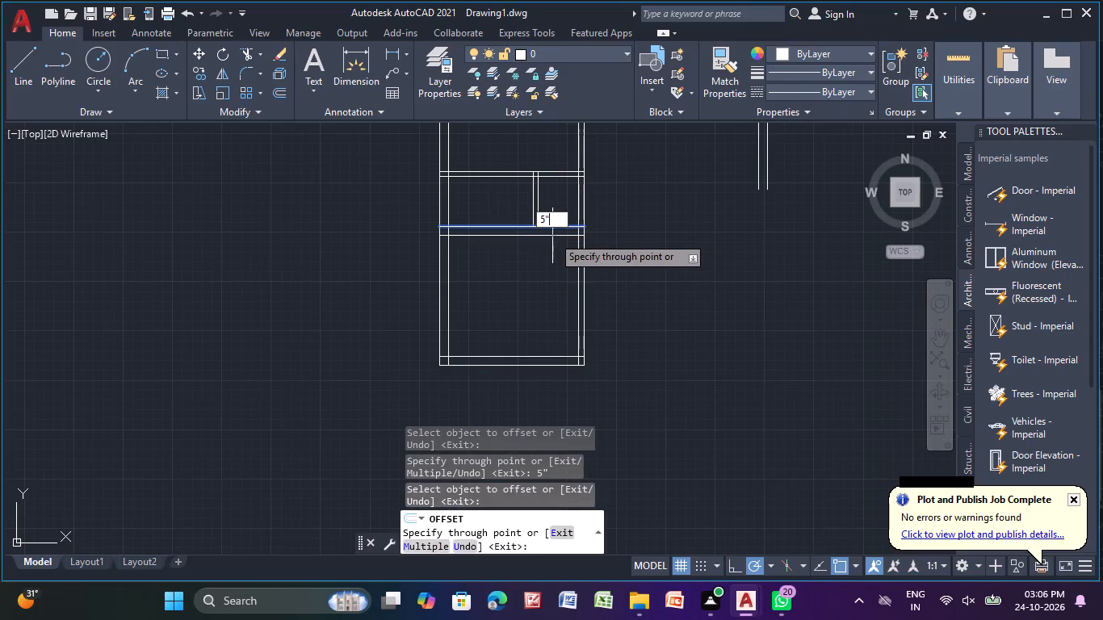
pyautogui.press('Return')
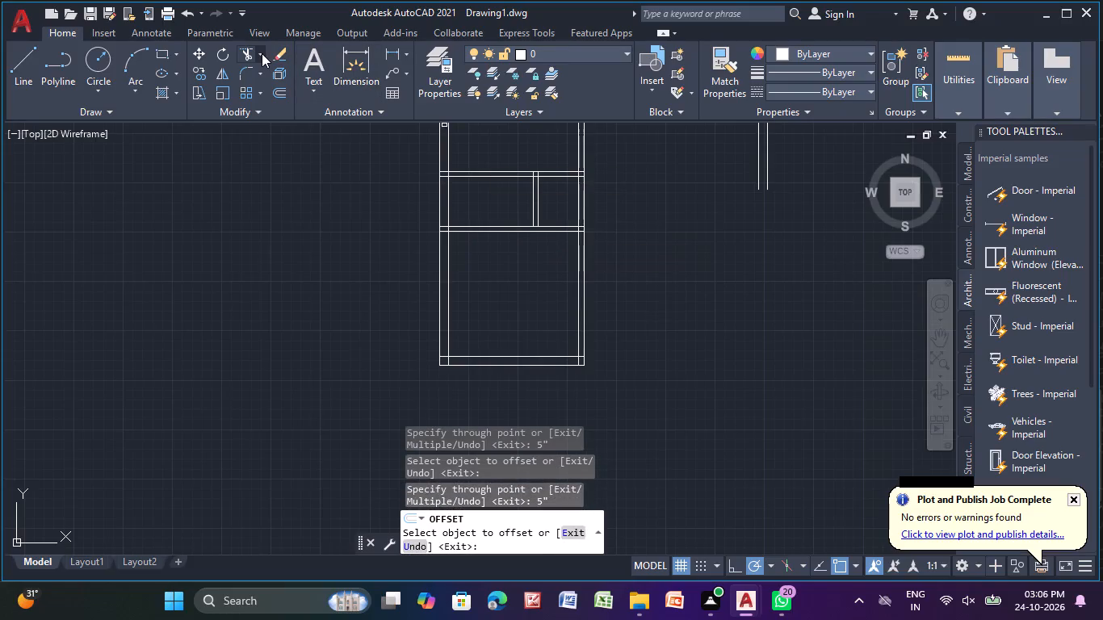
# Extend both lines of the short vertical partition down to the lower line of the new horizontal partition.
pyautogui.click(262, 53)
pyautogui.click(260, 106)
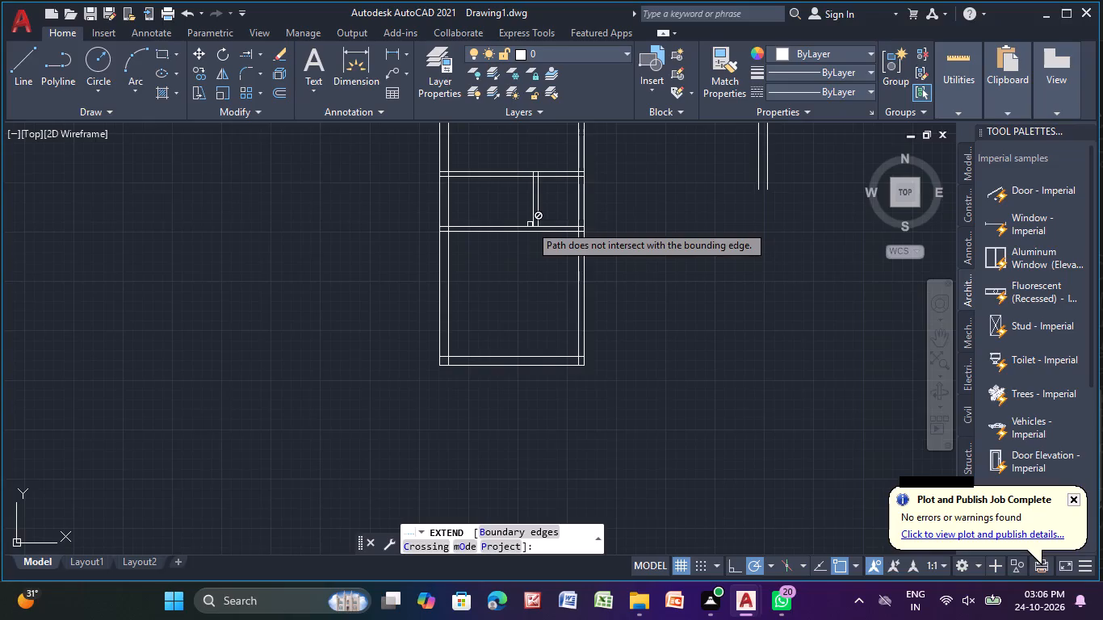
pyautogui.scroll(2, 535, 199)
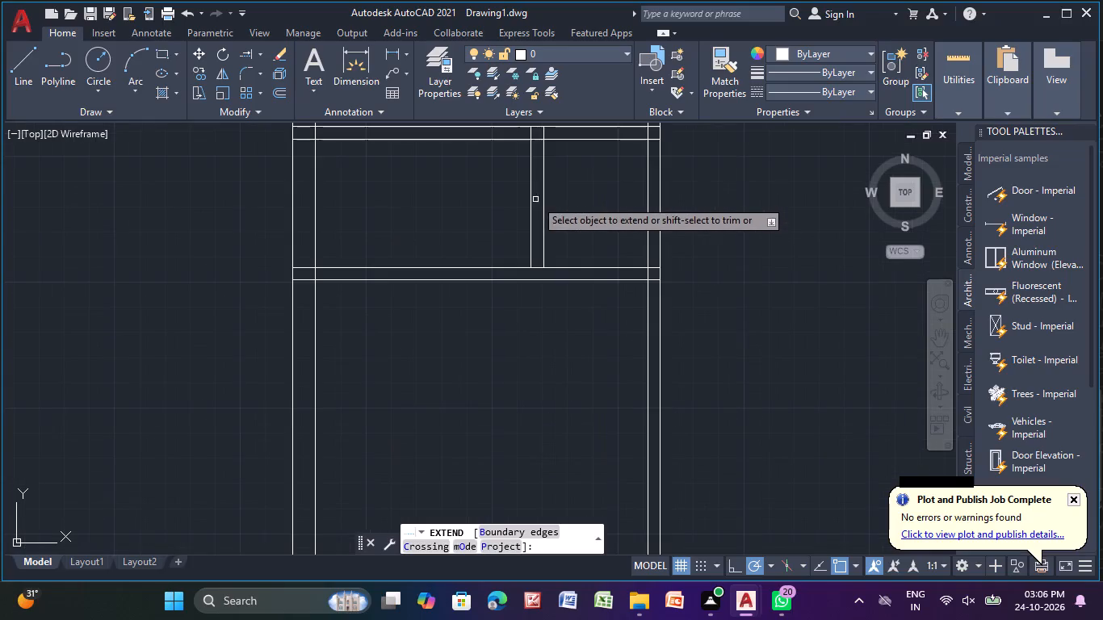
pyautogui.click(543, 201)
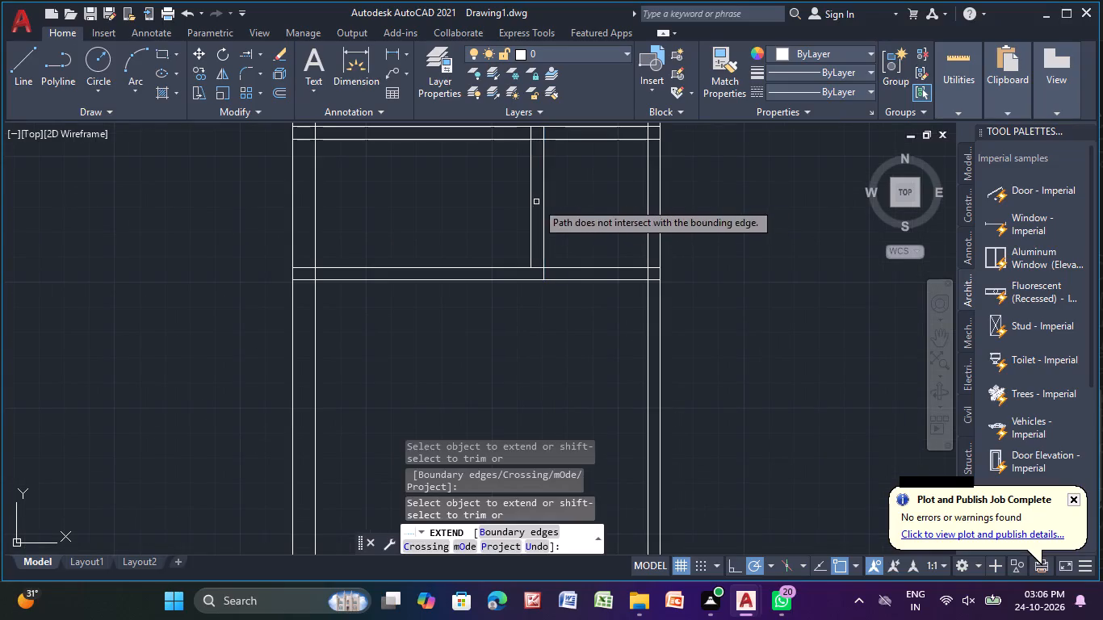
pyautogui.click(527, 207)
pyautogui.click(531, 208)
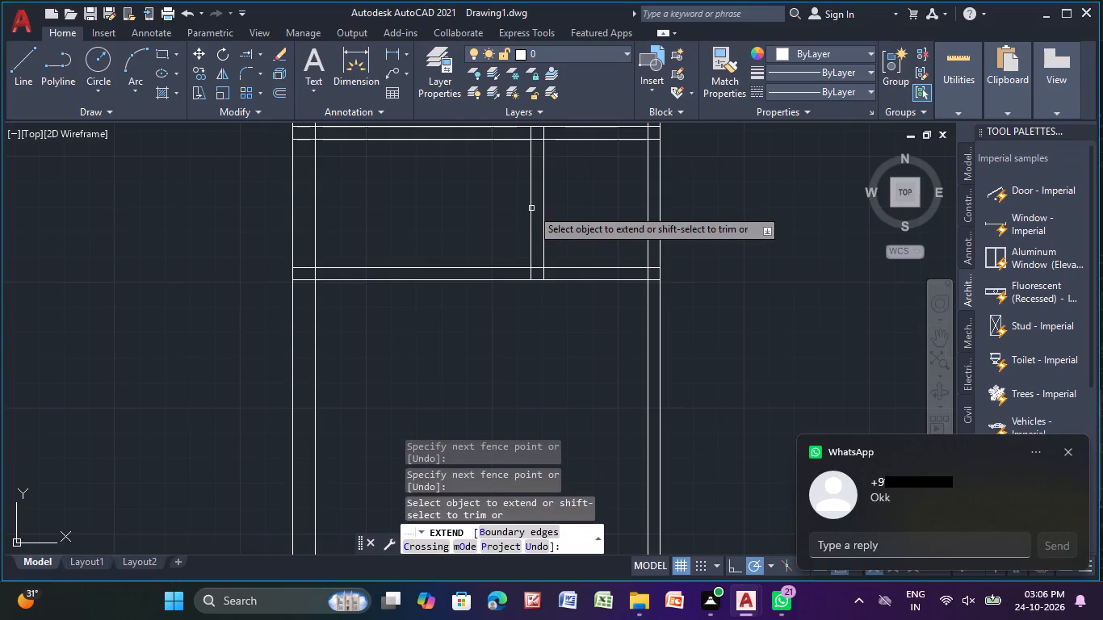
pyautogui.click(531, 207)
pyautogui.scroll(-2, 531, 209)
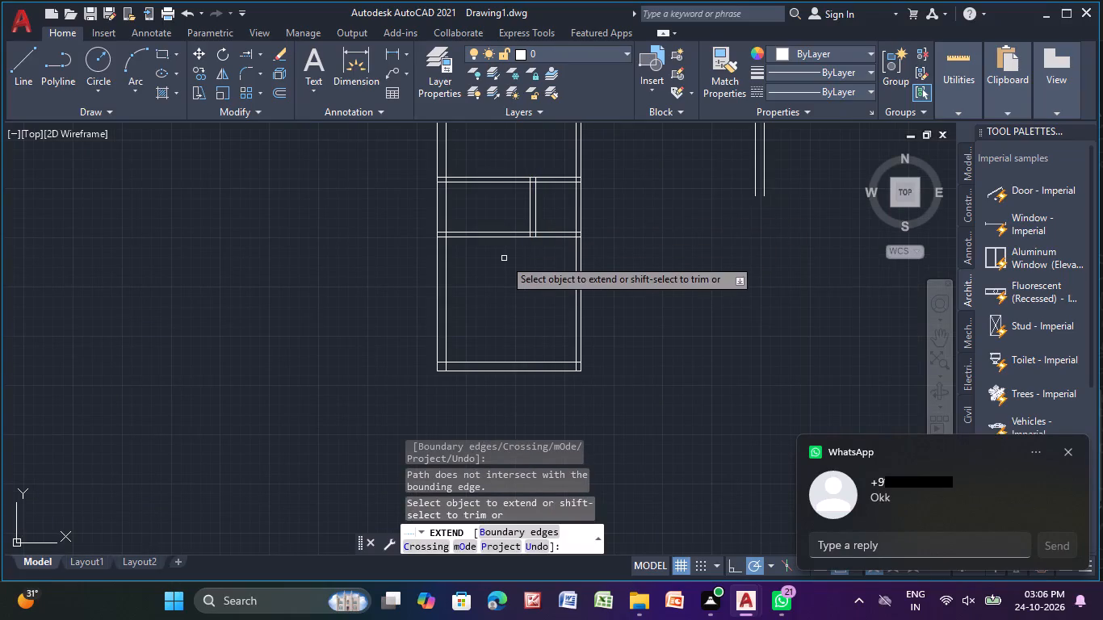
pyautogui.press('Escape')
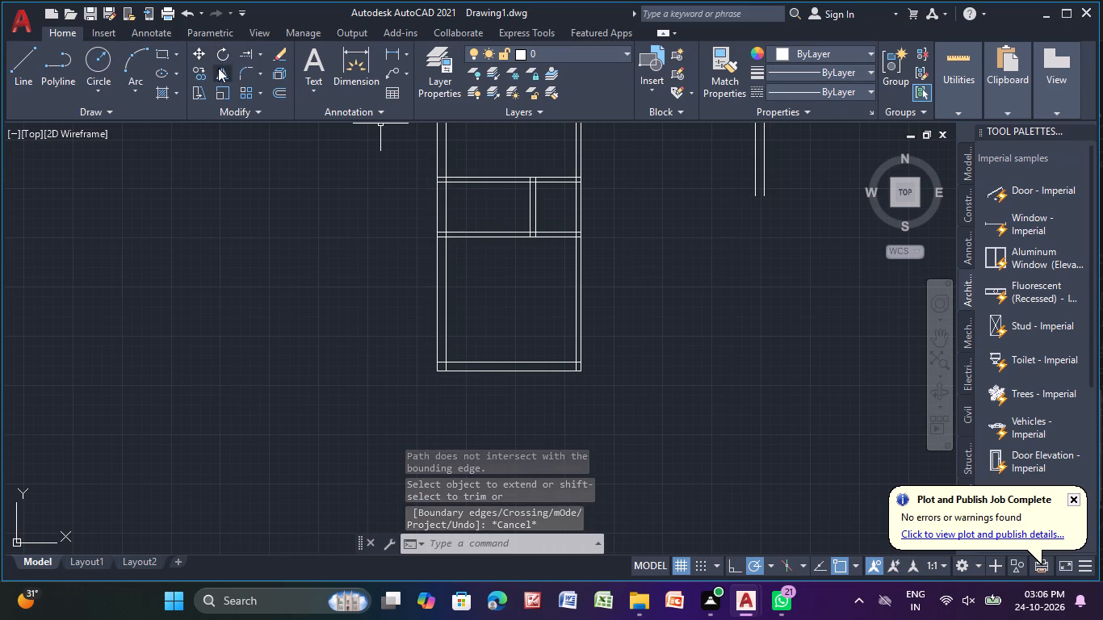
# Trim both right-hand wall lines of the room column between the two horizontal partitions beside the short vertical partition.
pyautogui.click(257, 52)
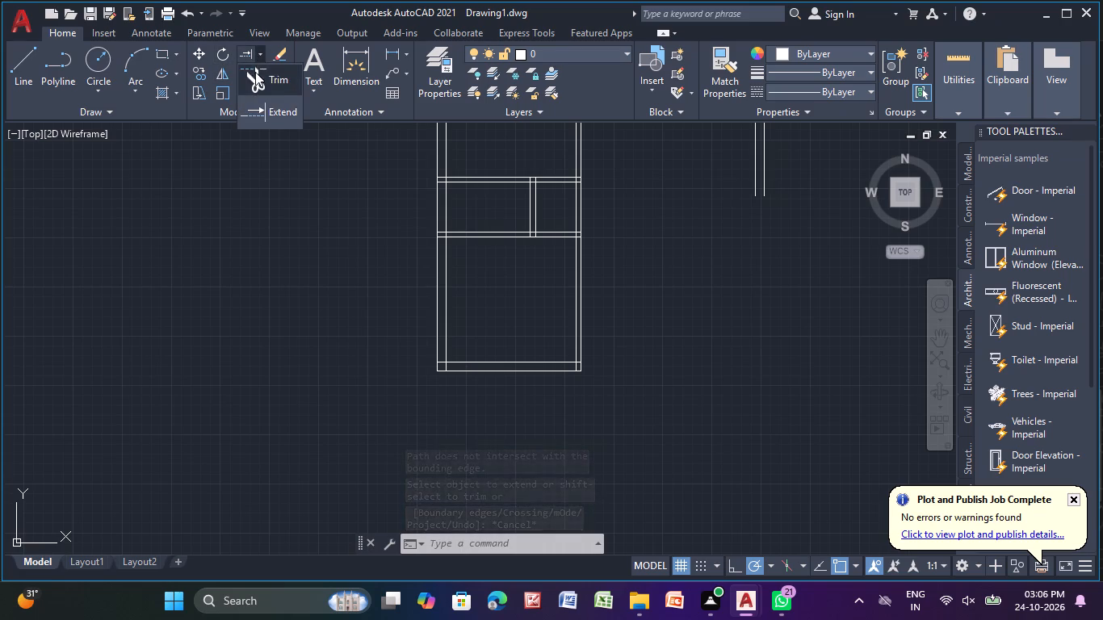
pyautogui.click(255, 72)
pyautogui.moveTo(568, 207); pyautogui.dragTo(586, 205)
pyautogui.moveTo(631, 231); pyautogui.dragTo(579, 270, button='middle')
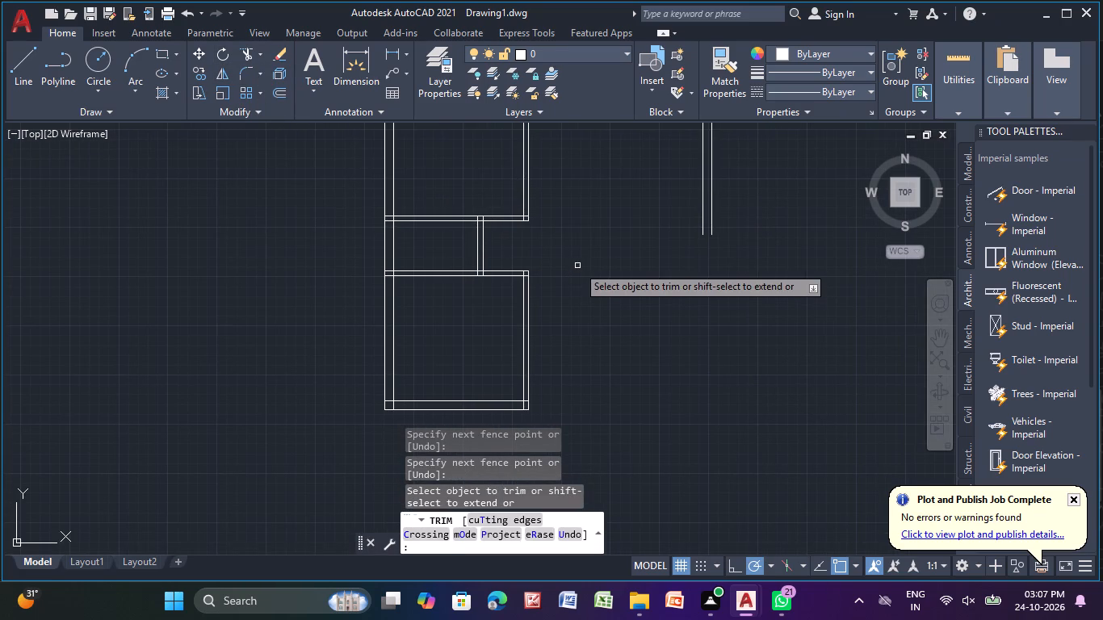
pyautogui.press('Escape')
# Draw a line from the bottom room's outer right corner about 15'-6.5" right, then up to the far-right wall's outer line end.
pyautogui.scroll(-2, 577, 266)
pyautogui.moveTo(579, 266); pyautogui.dragTo(551, 242, button='middle')
pyautogui.scroll(1, 504, 325)
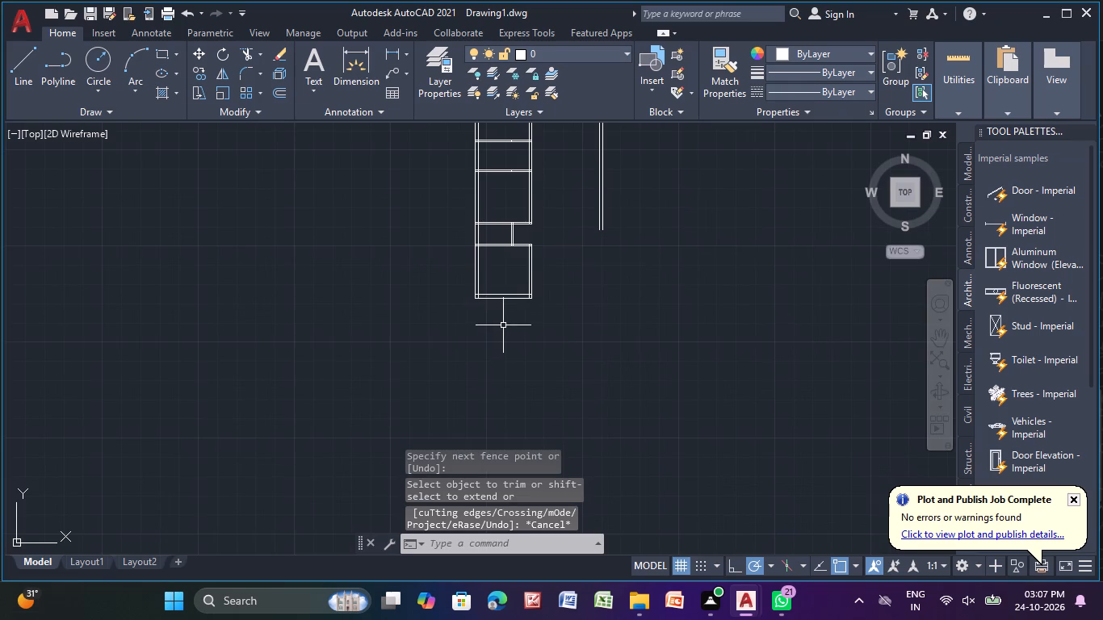
pyautogui.moveTo(504, 325); pyautogui.dragTo(454, 384, button='middle')
pyautogui.scroll(1, 447, 372)
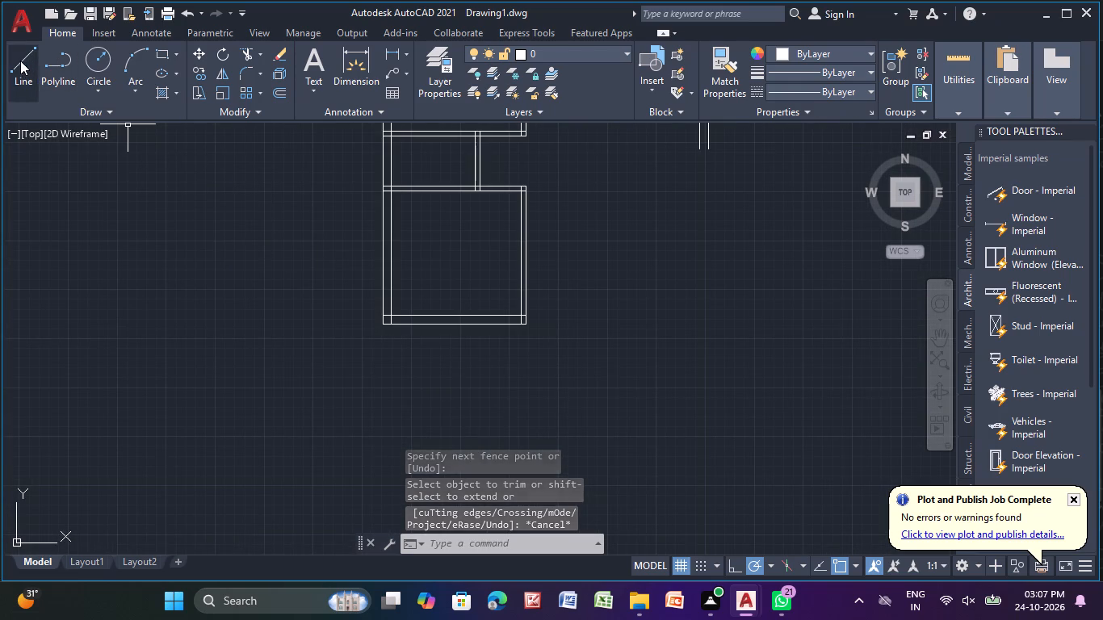
pyautogui.click(19, 61)
pyautogui.scroll(4, 535, 320)
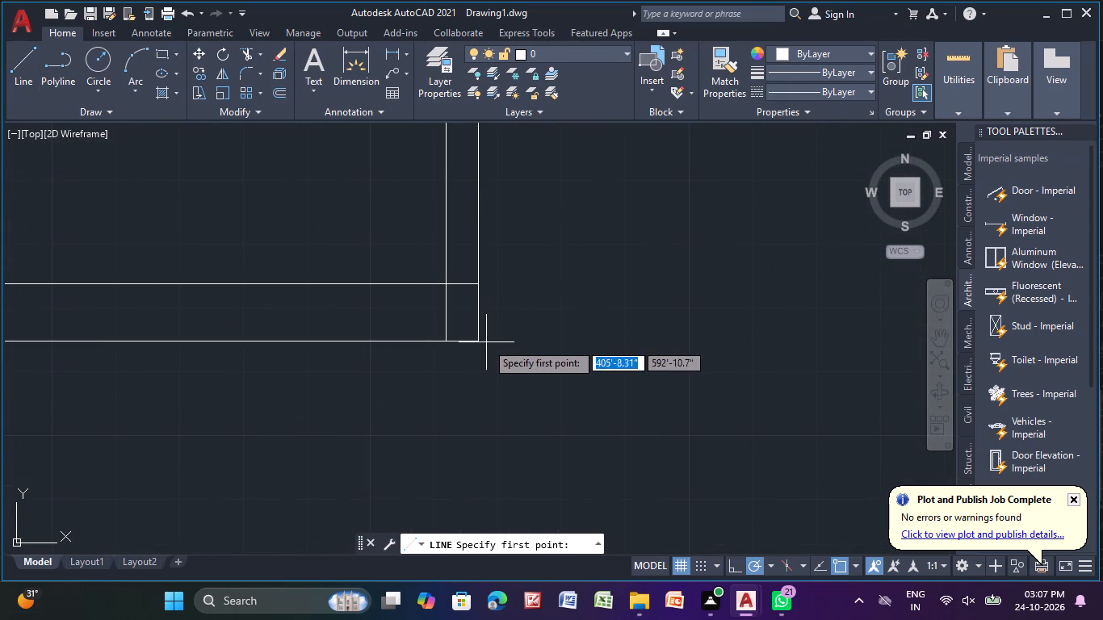
pyautogui.click(476, 341)
pyautogui.scroll(-2, 686, 313)
pyautogui.moveTo(686, 313); pyautogui.dragTo(513, 396, button='middle')
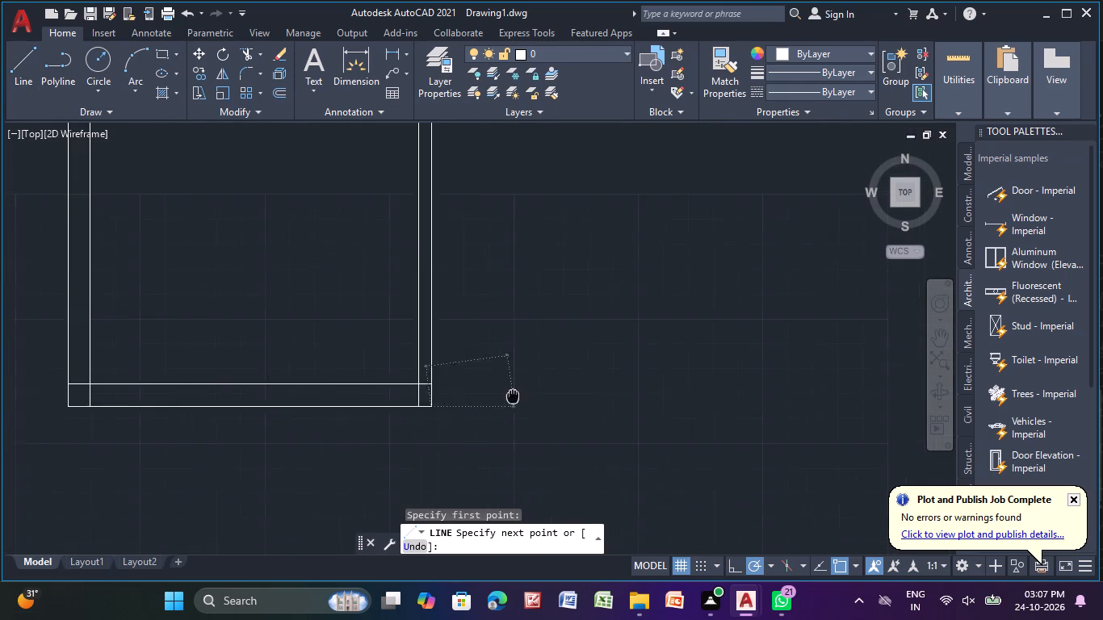
pyautogui.moveTo(513, 396); pyautogui.dragTo(512, 396, button='middle')
pyautogui.scroll(-1, 512, 398)
pyautogui.scroll(-2, 681, 364)
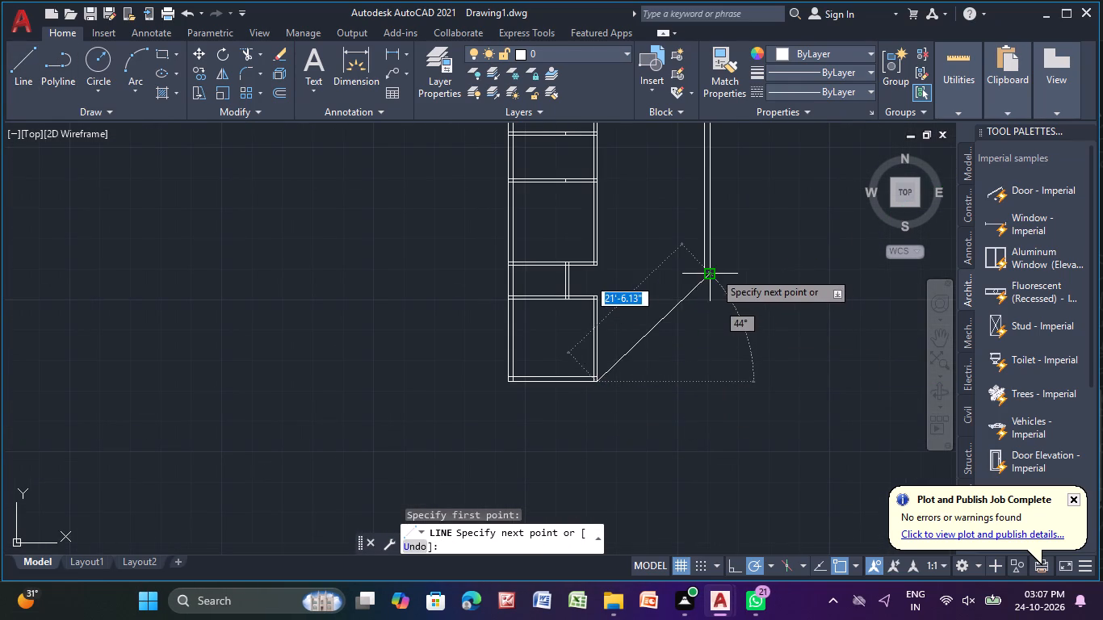
pyautogui.click(711, 383)
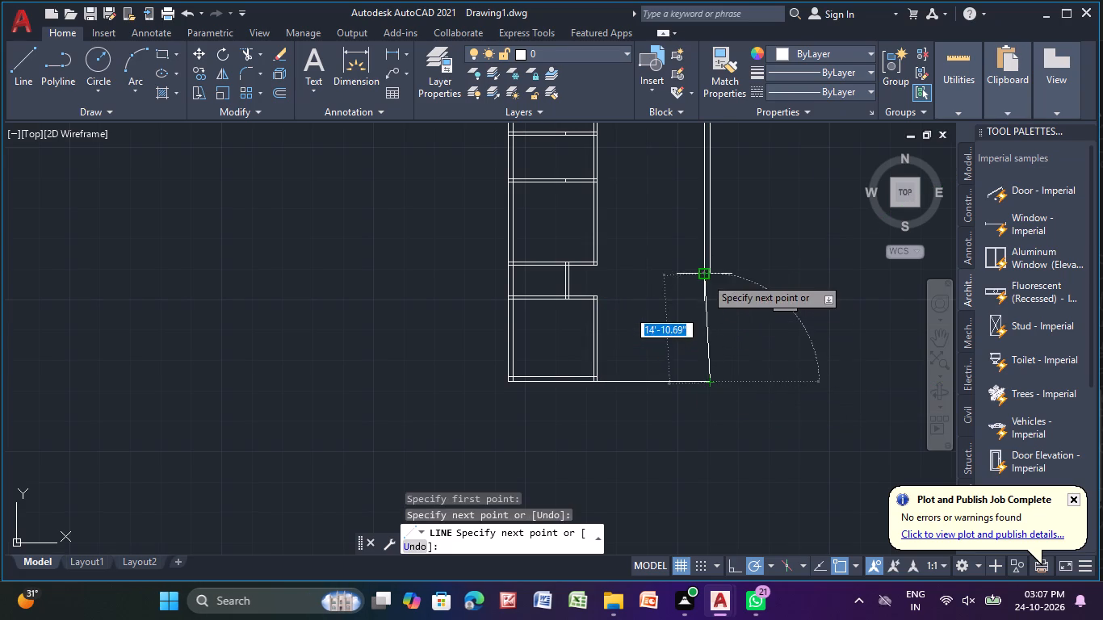
pyautogui.click(713, 270)
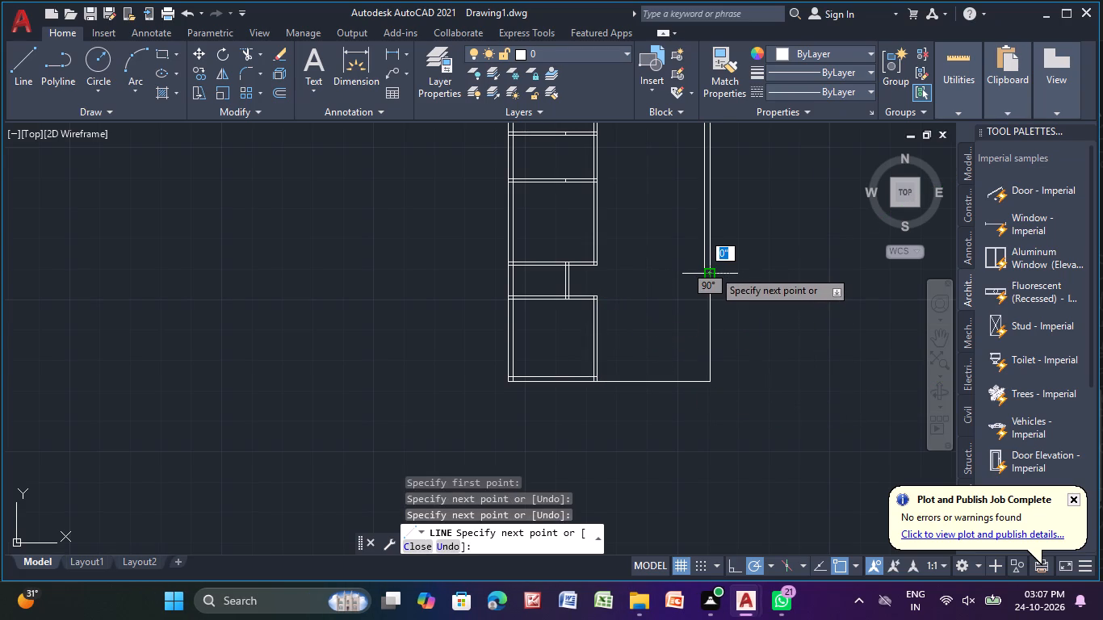
pyautogui.press('Escape')
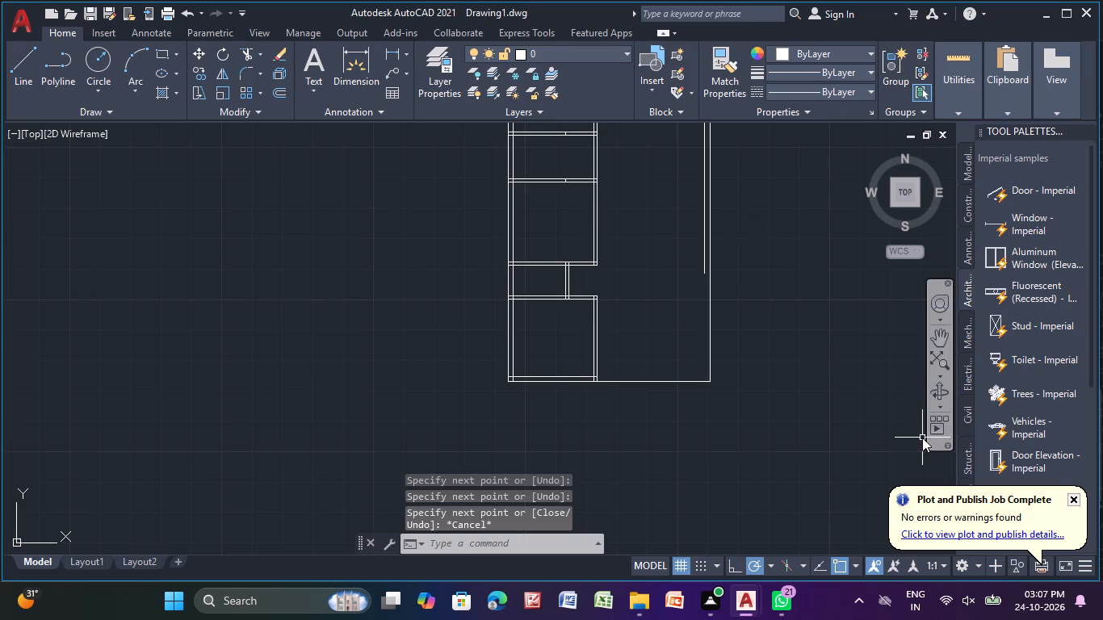
# Extend the inner line of the far-right wall down to the new bottom line.
pyautogui.write('ex')
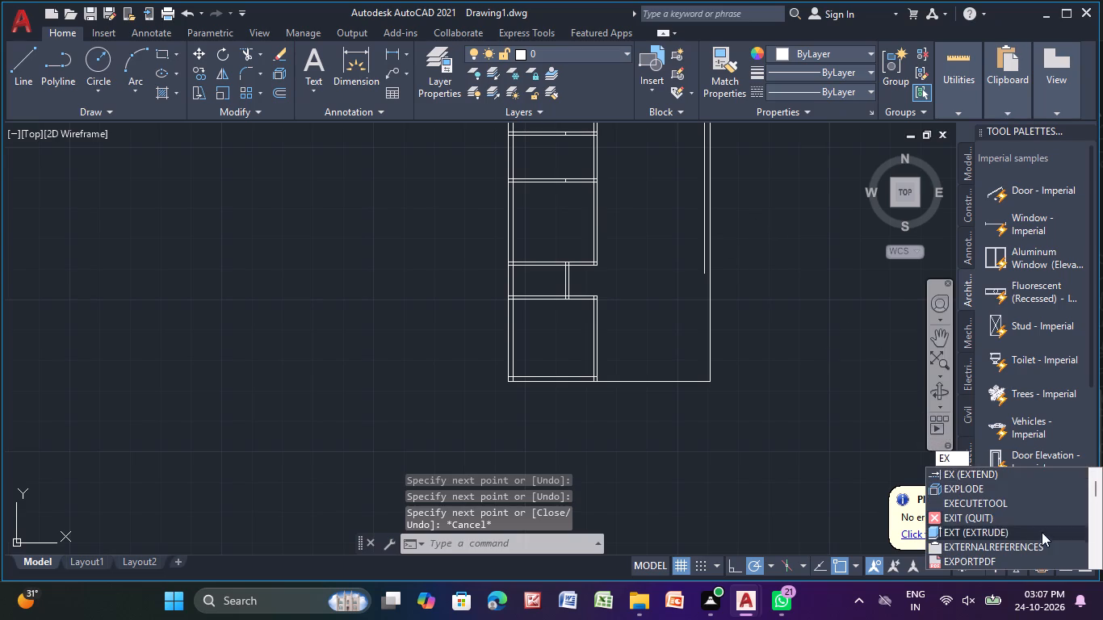
pyautogui.click(1000, 475)
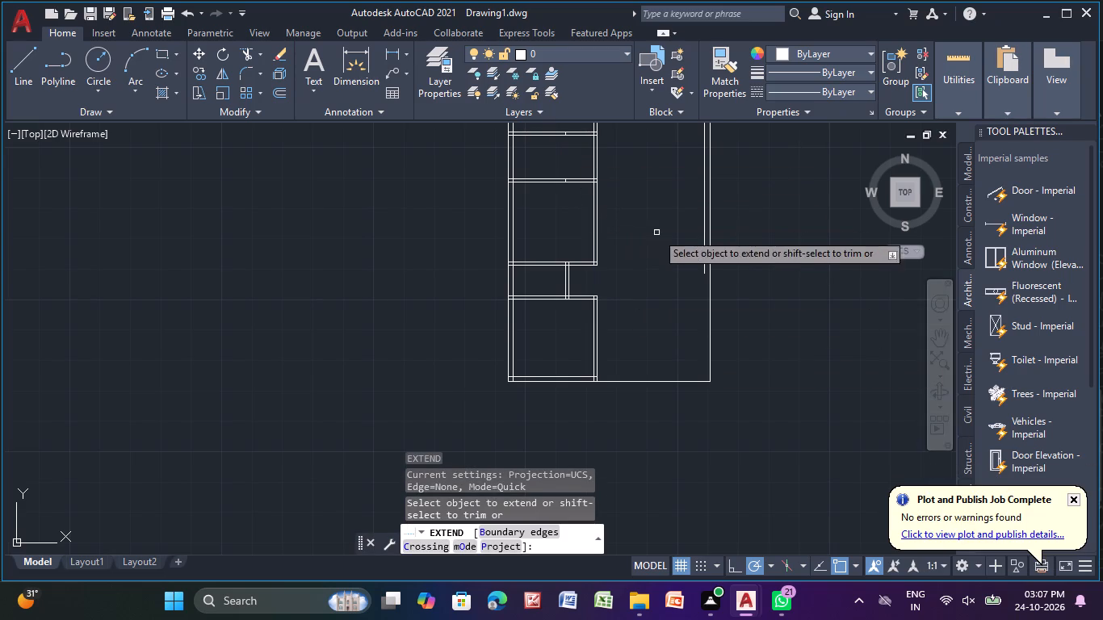
pyautogui.click(704, 248)
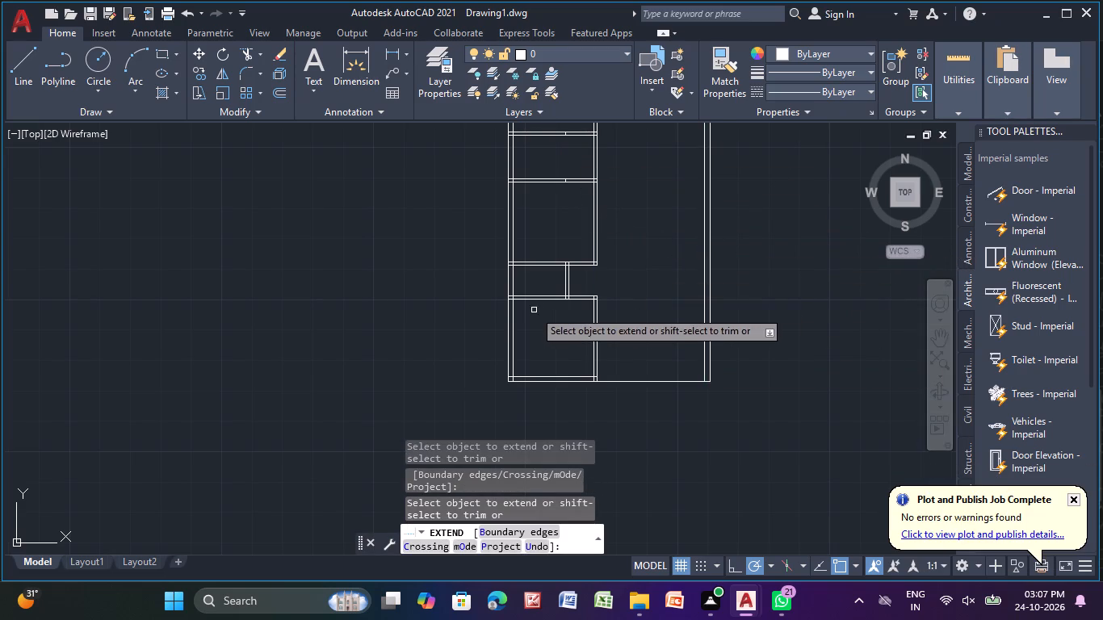
# Extend both lines of the lowest horizontal partition across to the outer line of the far-right wall.
pyautogui.click(573, 295)
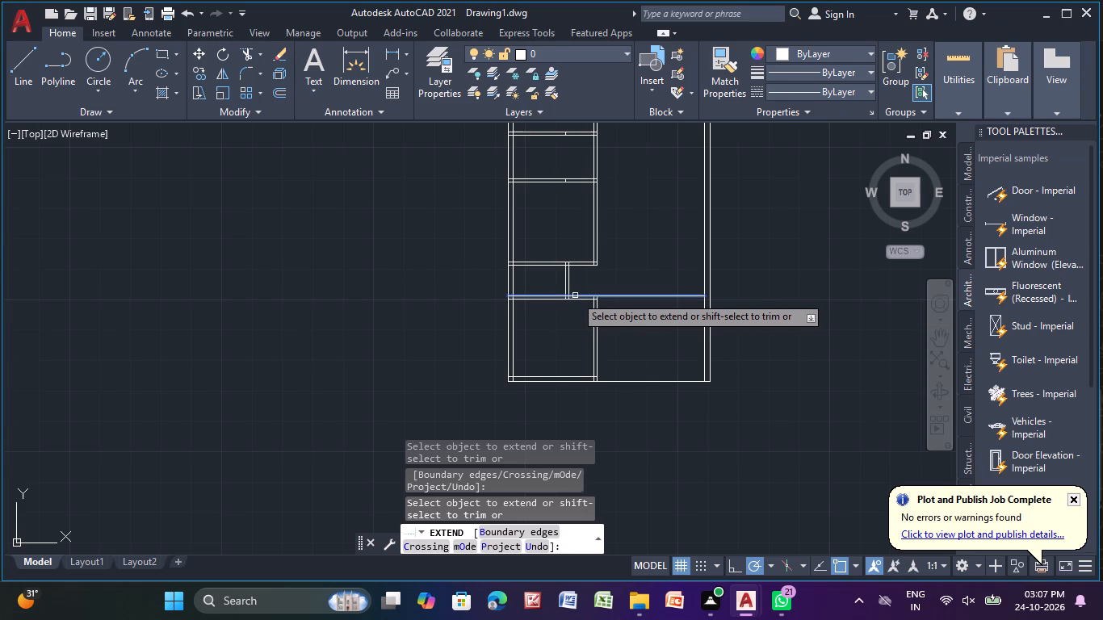
pyautogui.click(575, 295)
pyautogui.scroll(-2, 641, 303)
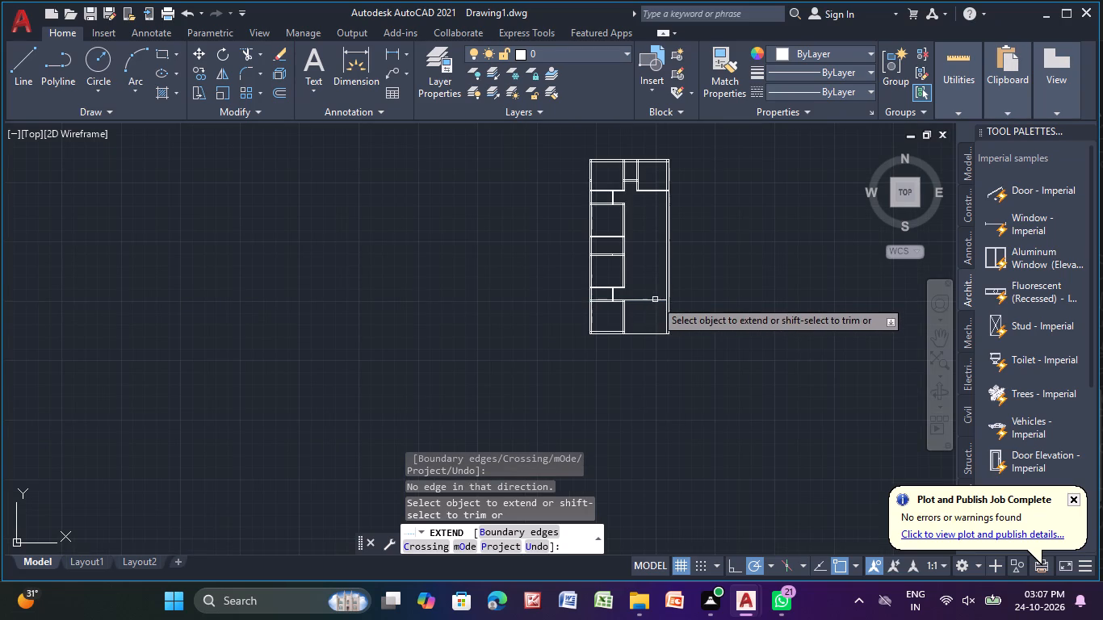
pyautogui.click(654, 302)
pyautogui.scroll(3, 650, 311)
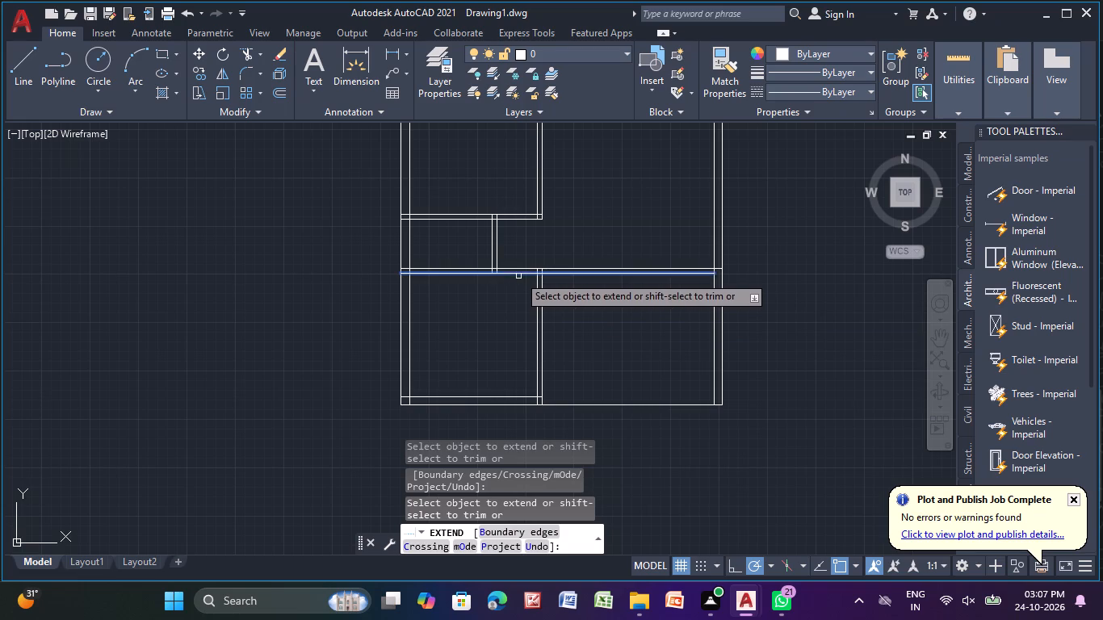
pyautogui.click(511, 275)
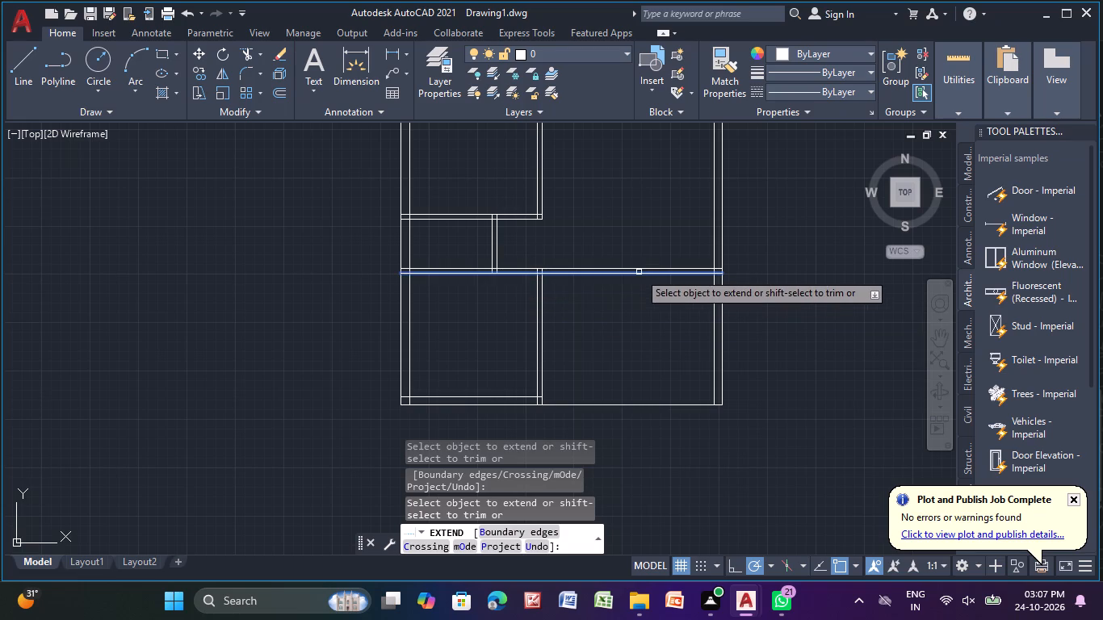
pyautogui.click(639, 274)
# Extend the inner line of the bottom wall across to the outer line of the far-right wall.
pyautogui.scroll(-1, 628, 303)
pyautogui.moveTo(628, 303); pyautogui.dragTo(623, 333, button='middle')
pyautogui.moveTo(573, 390); pyautogui.dragTo(589, 308, button='middle')
pyautogui.scroll(1, 583, 322)
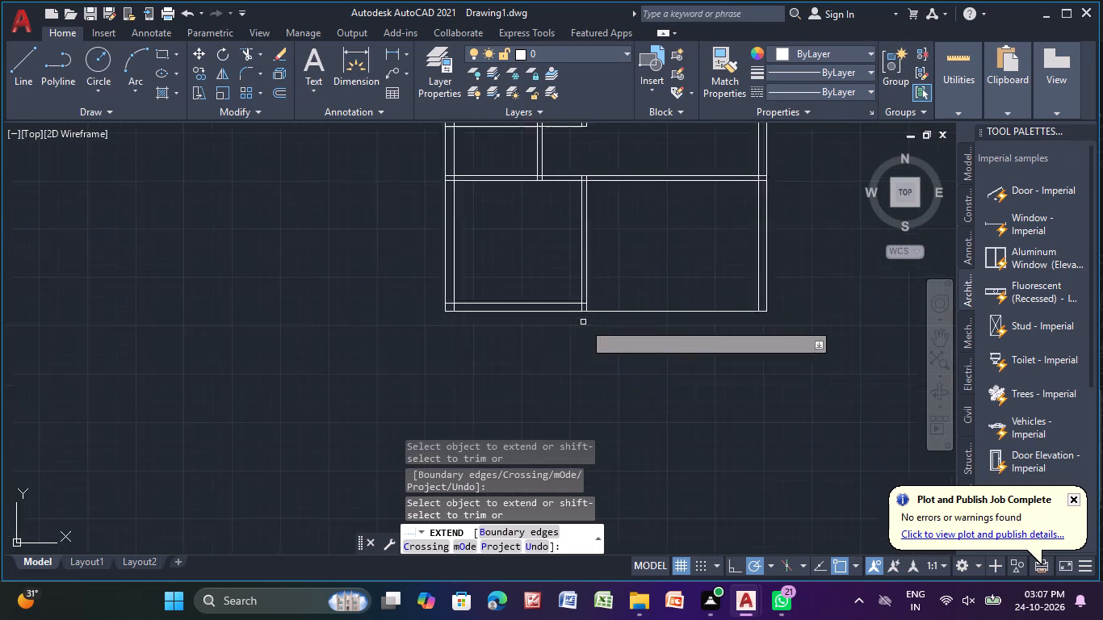
pyautogui.scroll(1, 583, 322)
pyautogui.click(558, 291)
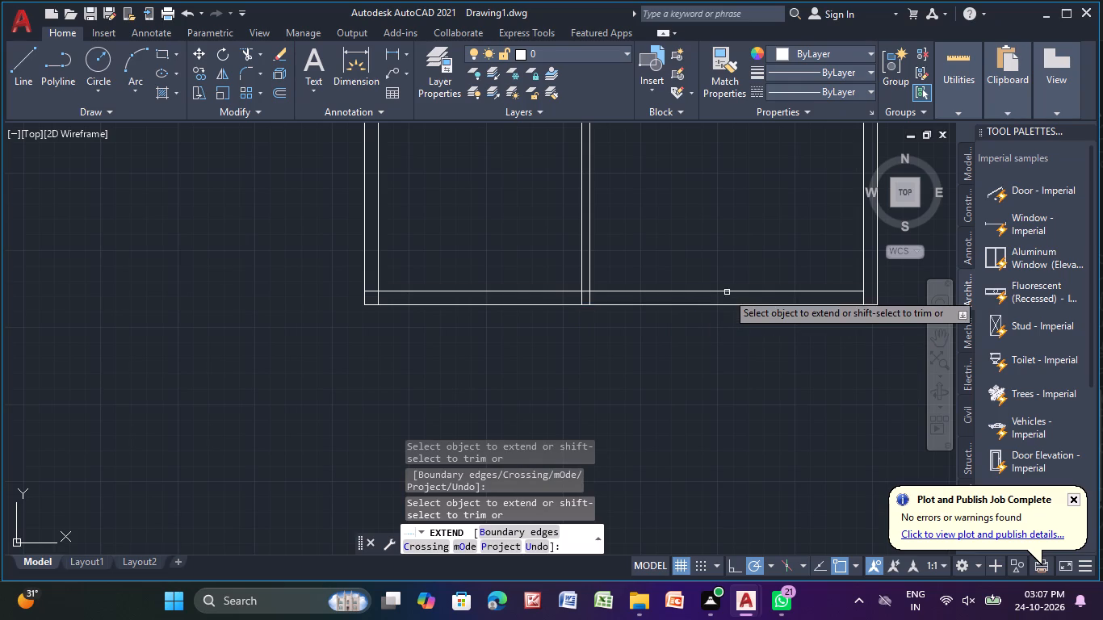
pyautogui.click(729, 290)
pyautogui.moveTo(723, 253); pyautogui.dragTo(685, 388, button='middle')
pyautogui.scroll(-2, 699, 323)
pyautogui.moveTo(697, 322); pyautogui.dragTo(690, 399, button='middle')
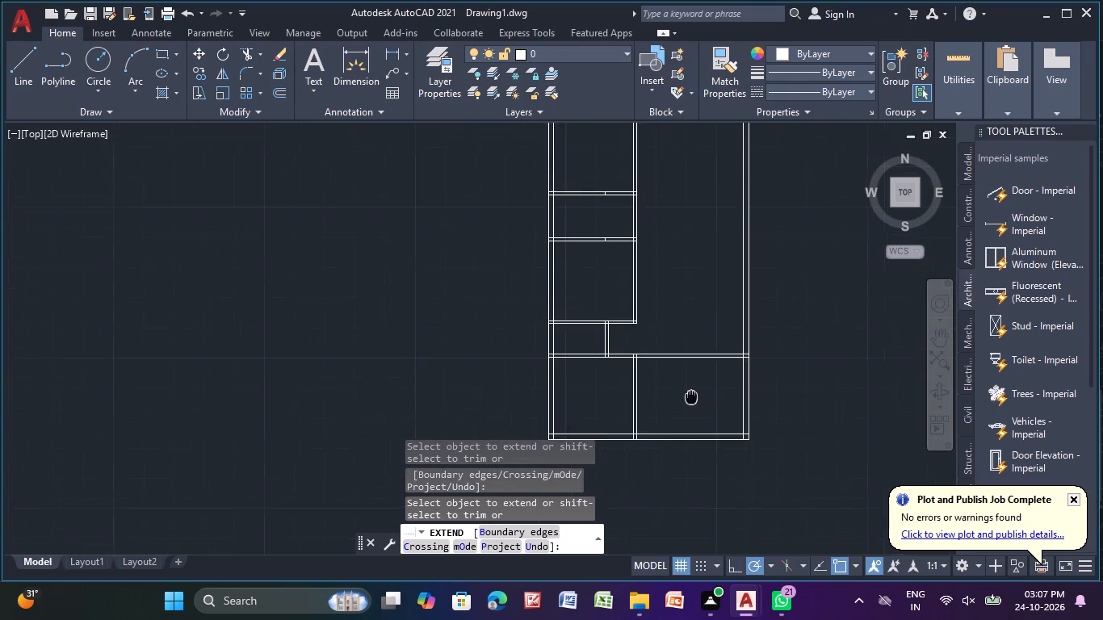
pyautogui.moveTo(690, 399); pyautogui.dragTo(688, 428, button='middle')
pyautogui.scroll(-1, 708, 310)
pyautogui.moveTo(708, 310); pyautogui.dragTo(644, 304, button='middle')
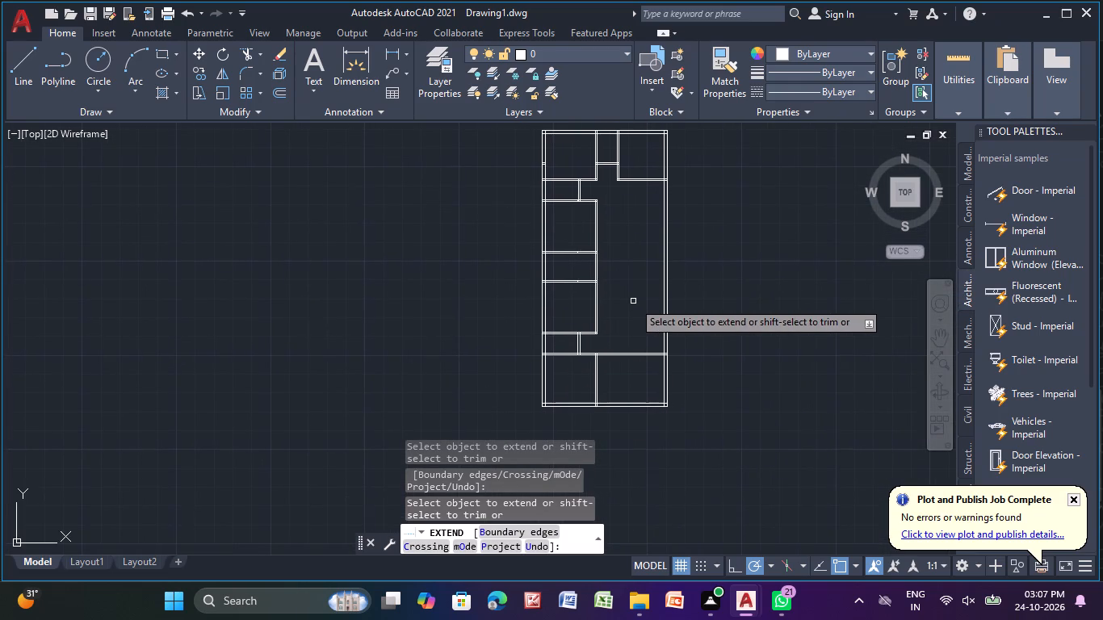
pyautogui.press('Escape')
pyautogui.press('Escape')
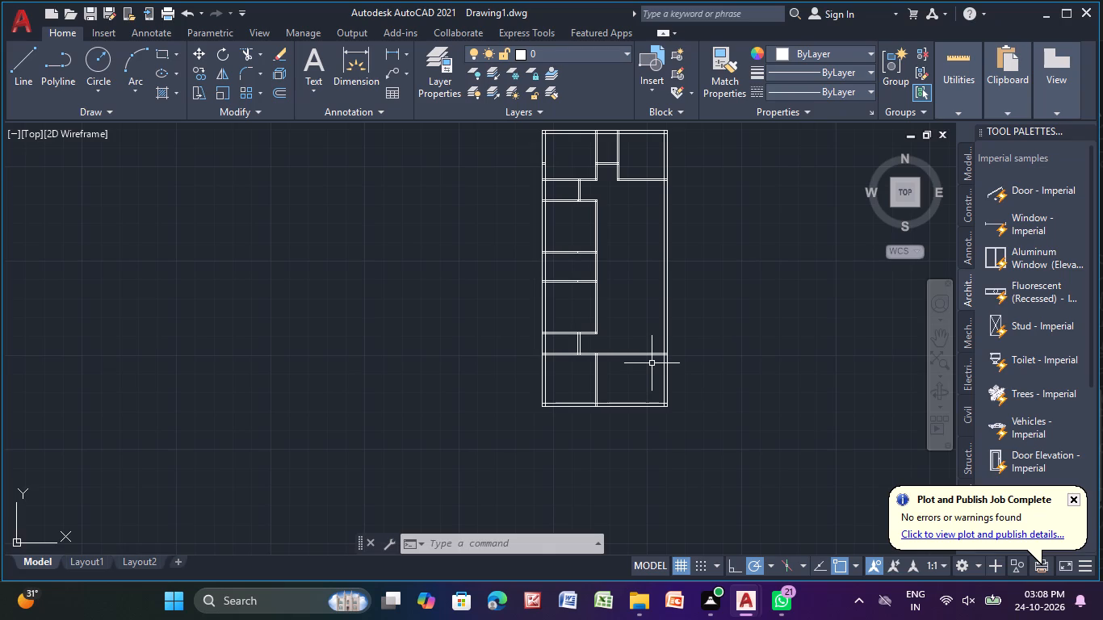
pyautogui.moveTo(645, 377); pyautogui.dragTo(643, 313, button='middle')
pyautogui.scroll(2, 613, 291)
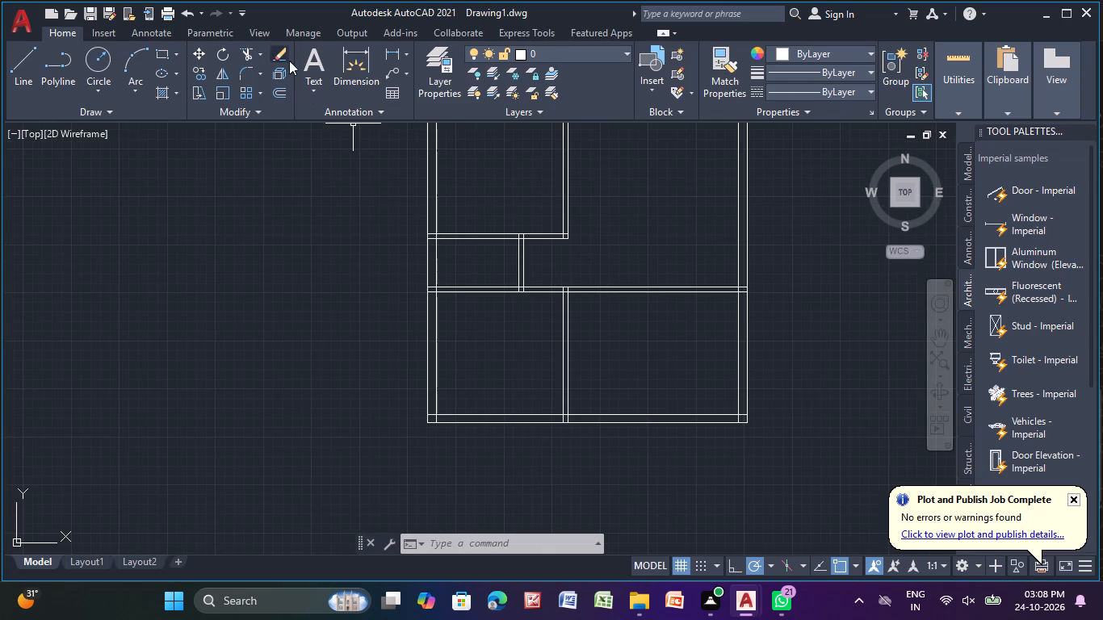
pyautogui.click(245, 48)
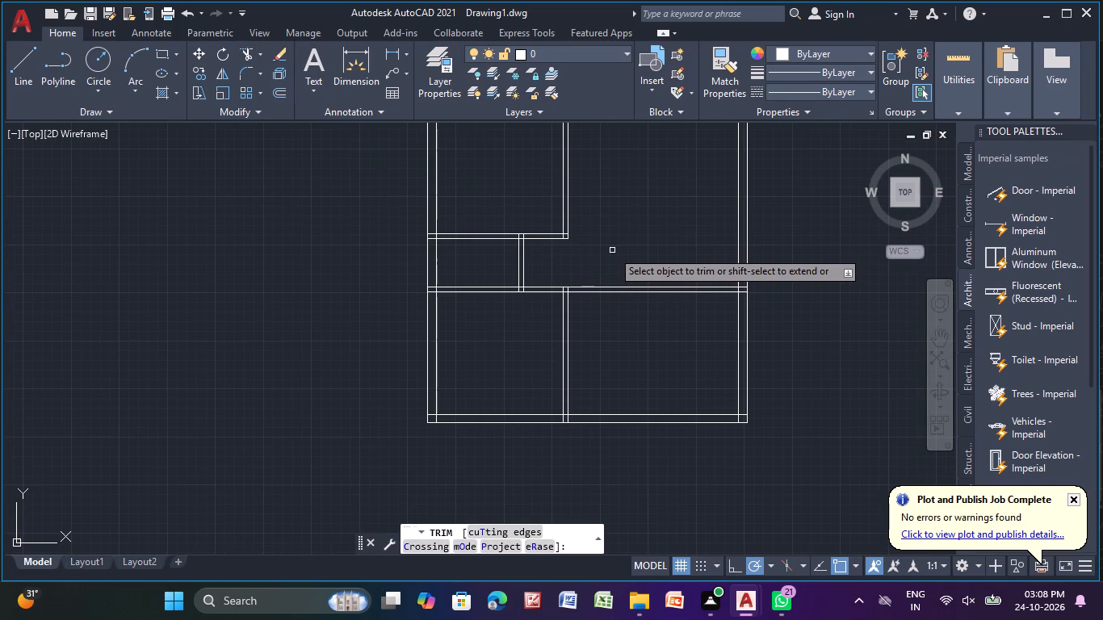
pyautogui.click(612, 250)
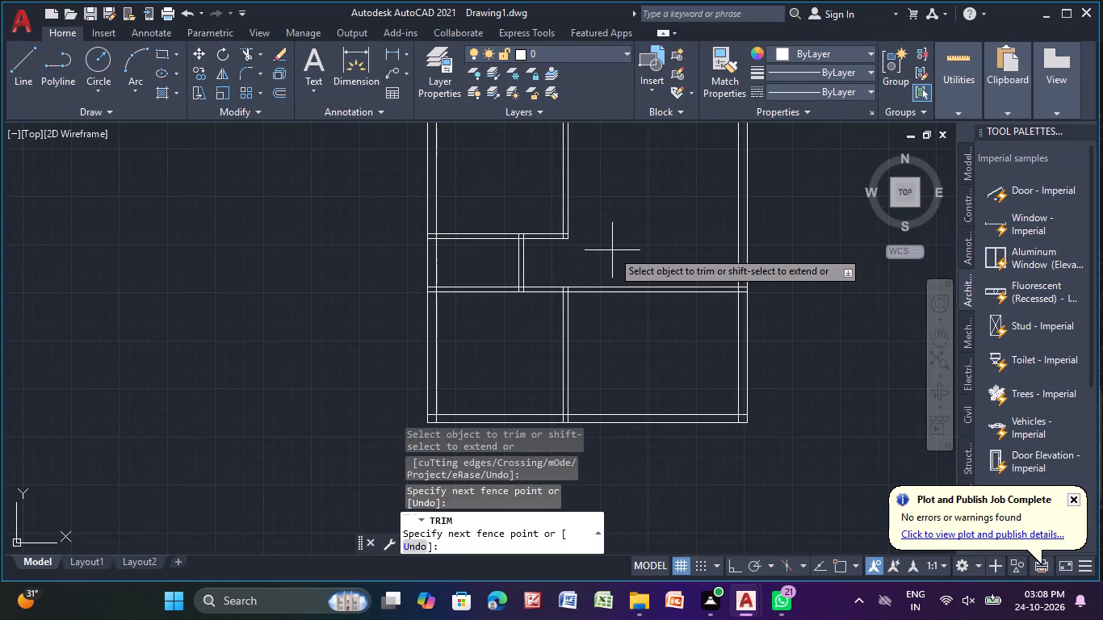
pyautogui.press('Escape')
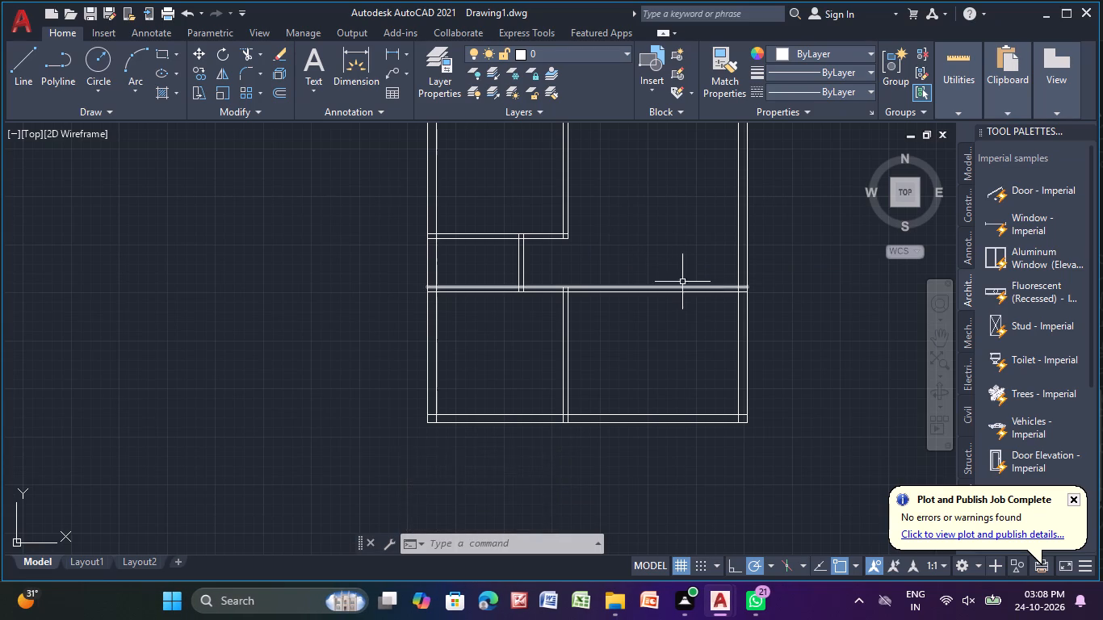
# Trim away both lines of the lowest horizontal partition between the lower vertical partition and the far-right wall.
pyautogui.scroll(2, 677, 279)
pyautogui.click(669, 299)
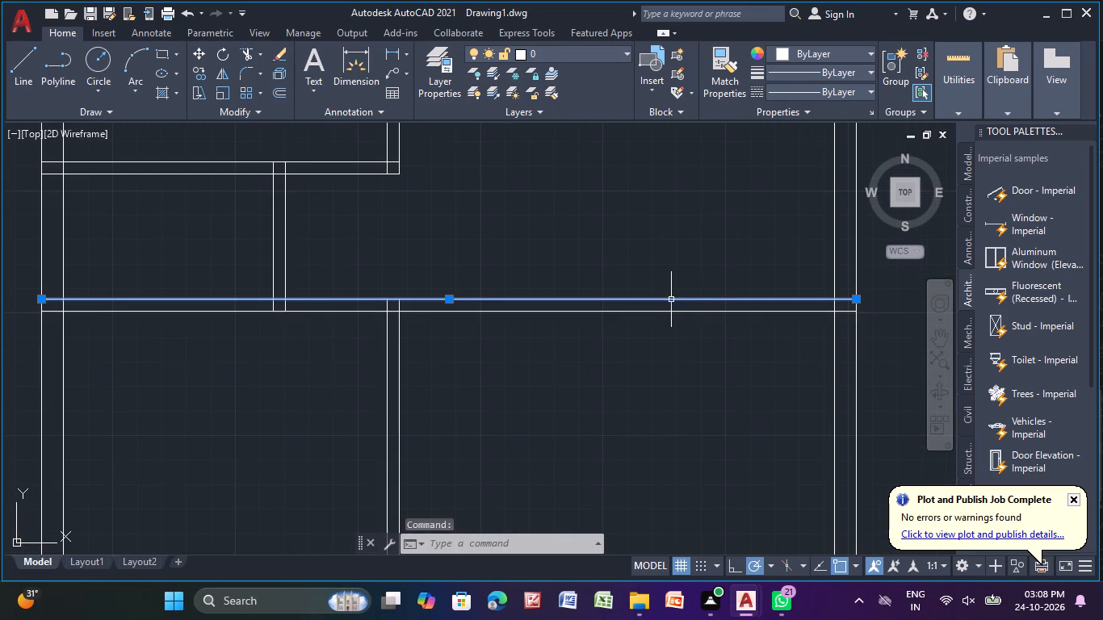
pyautogui.press('Escape')
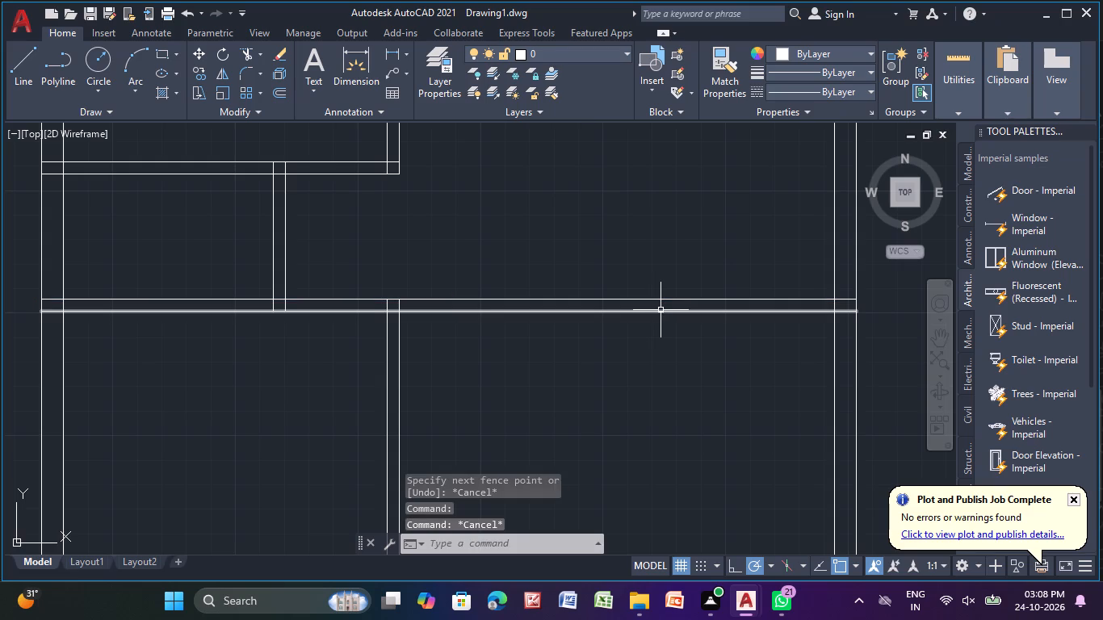
pyautogui.click(254, 49)
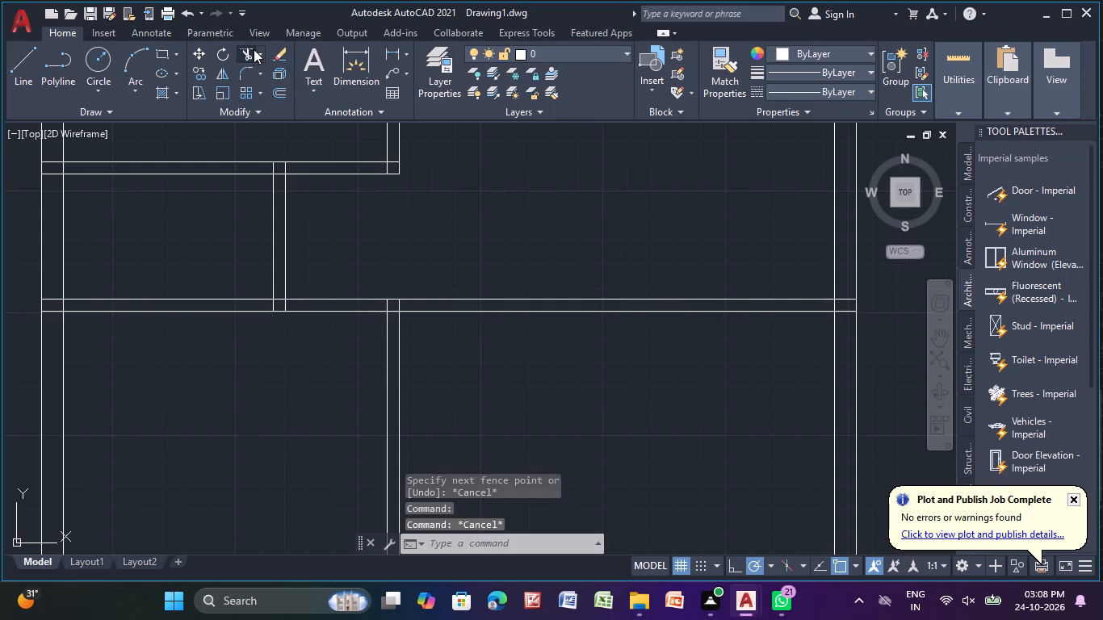
pyautogui.moveTo(510, 269); pyautogui.dragTo(517, 352)
pyautogui.moveTo(520, 348); pyautogui.dragTo(549, 188, button='middle')
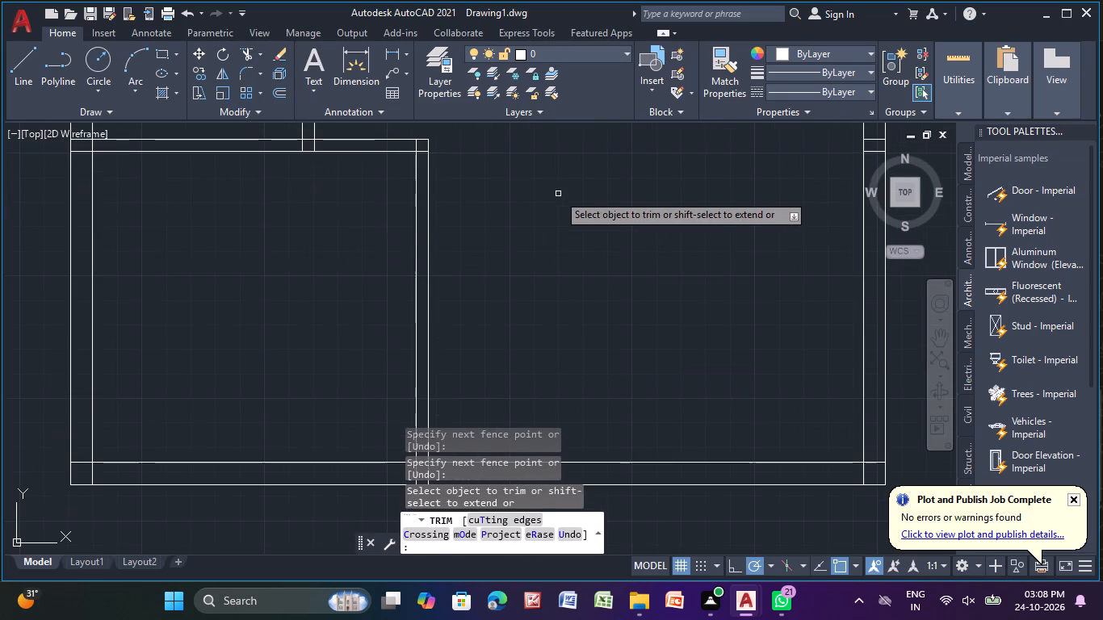
pyautogui.press('Escape')
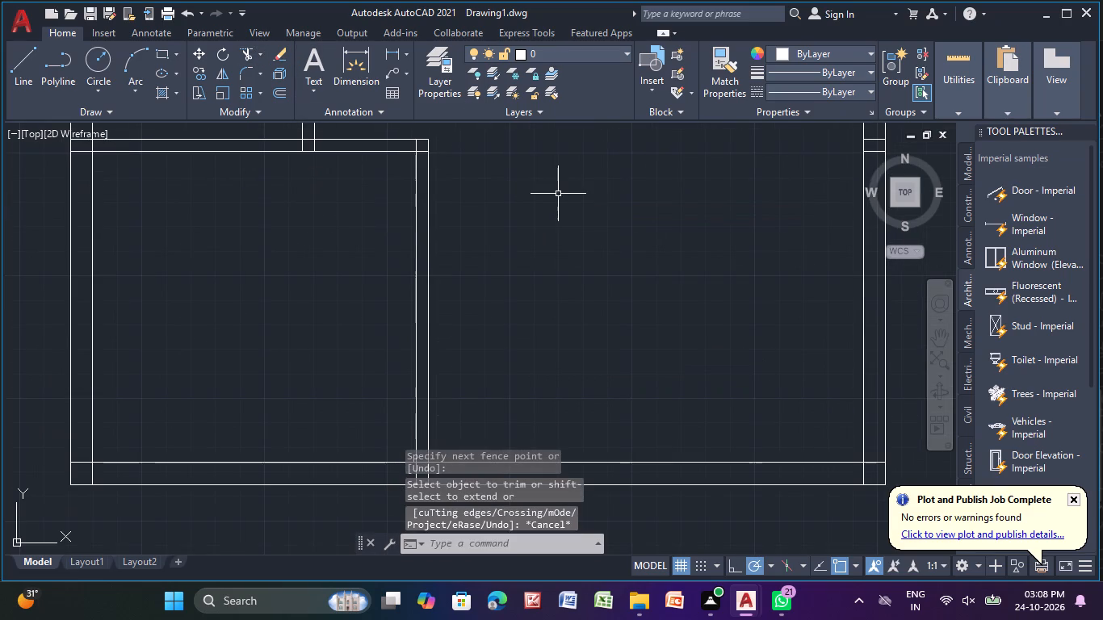
# Offset the right-hand line of the lower room's vertical partition 4'-4.5" to the right.
pyautogui.scroll(-1, 518, 237)
pyautogui.moveTo(551, 186); pyautogui.dragTo(551, 165, button='middle')
pyautogui.moveTo(591, 225); pyautogui.dragTo(619, 198, button='middle')
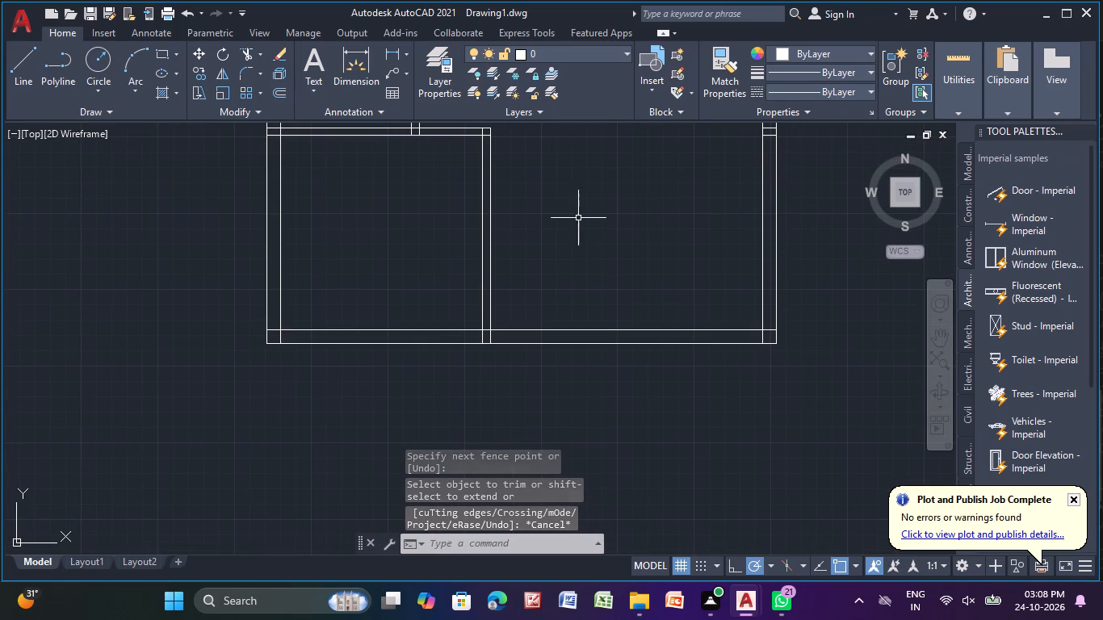
pyautogui.click(490, 253)
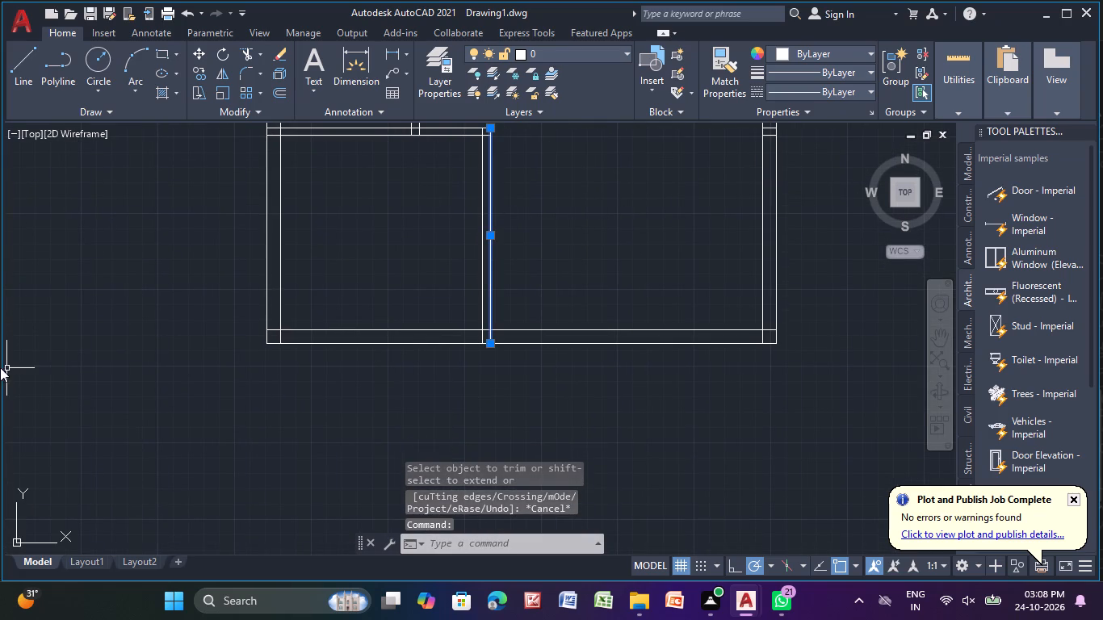
pyautogui.click(287, 92)
pyautogui.press('Return')
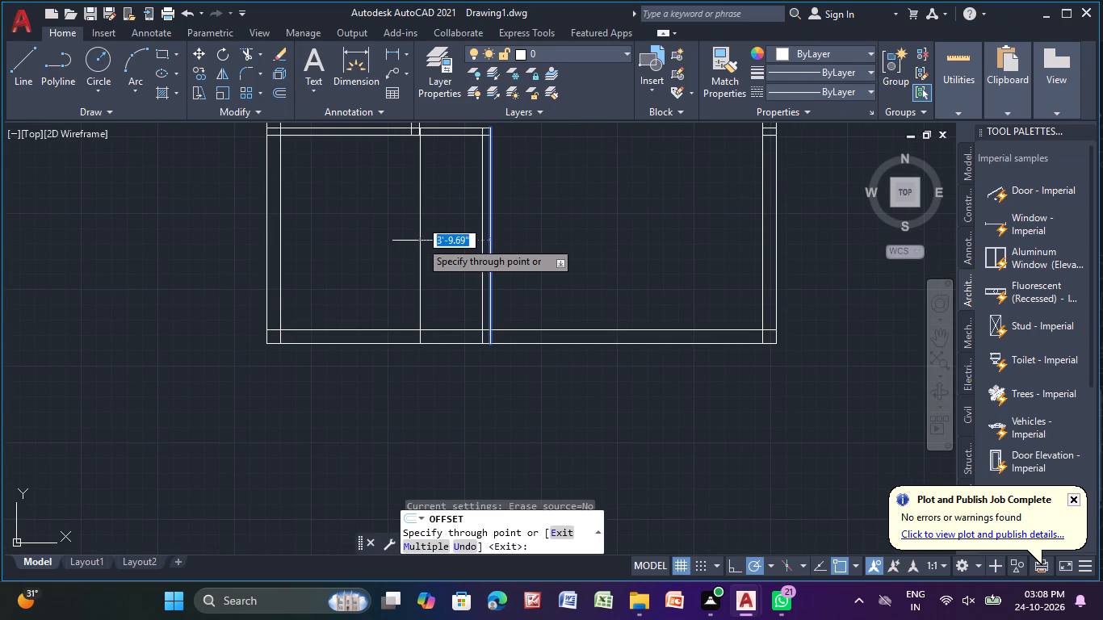
pyautogui.moveTo(572, 254); pyautogui.dragTo(585, 325, button='middle')
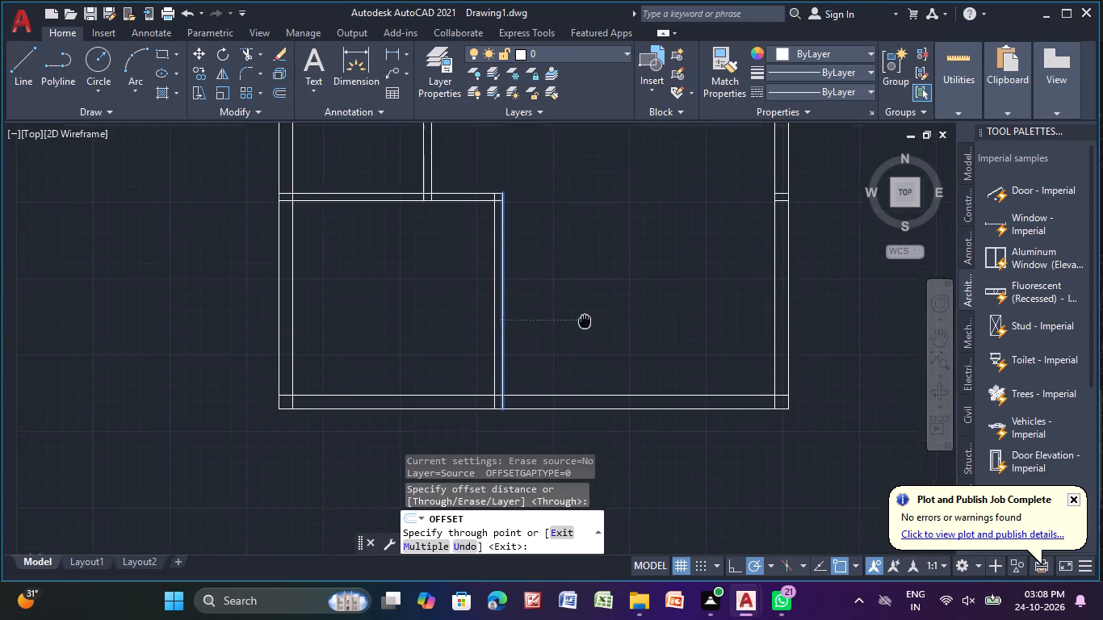
pyautogui.moveTo(585, 325); pyautogui.dragTo(582, 337, button='middle')
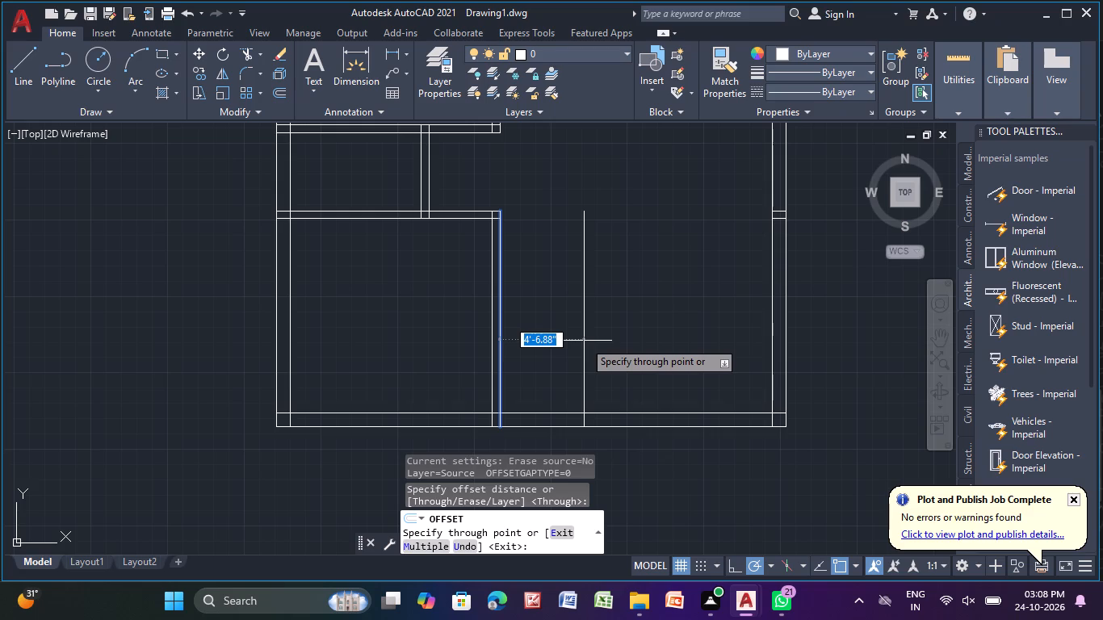
pyautogui.write("4'-4")
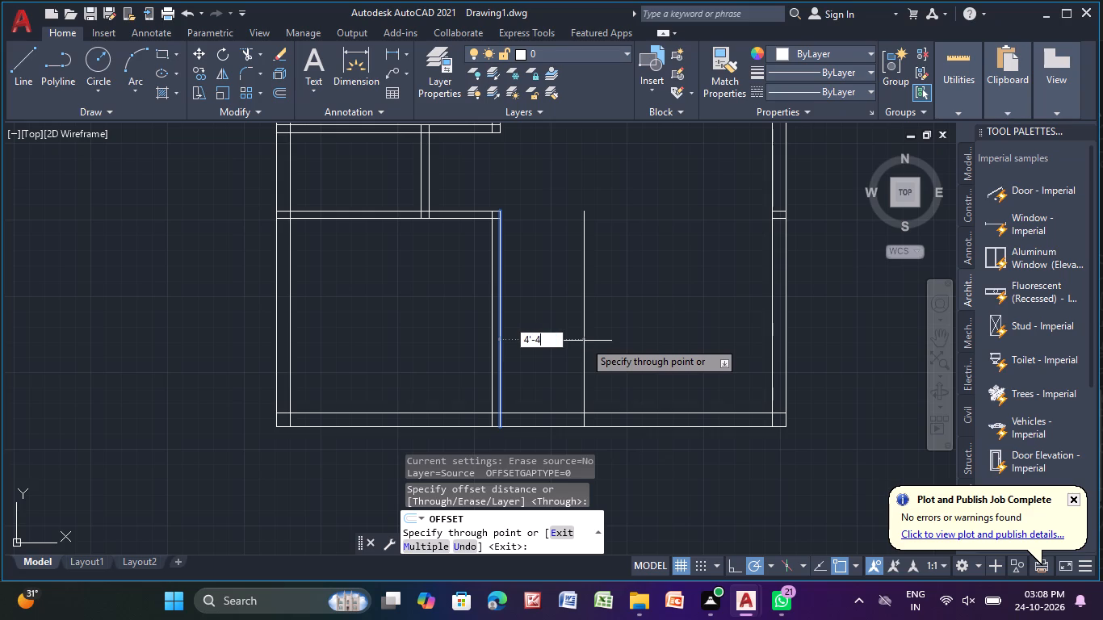
pyautogui.write('.5')
pyautogui.hotkey('shift', '"')
pyautogui.press('Return')
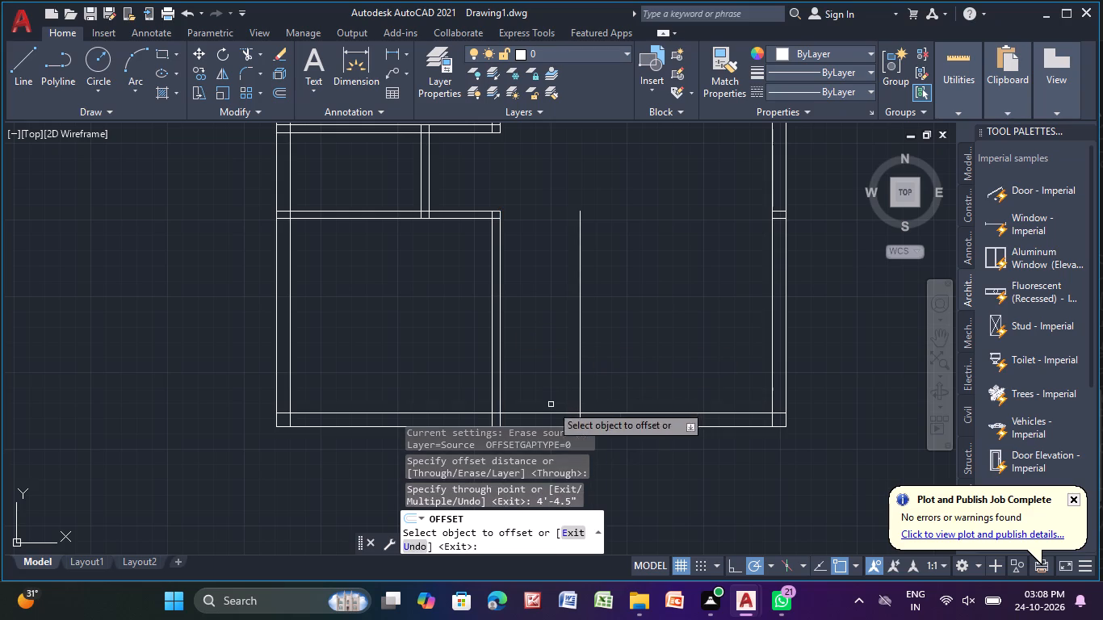
# Offset the inner line of the bottom wall 6'-4.5" upward.
pyautogui.click(560, 413)
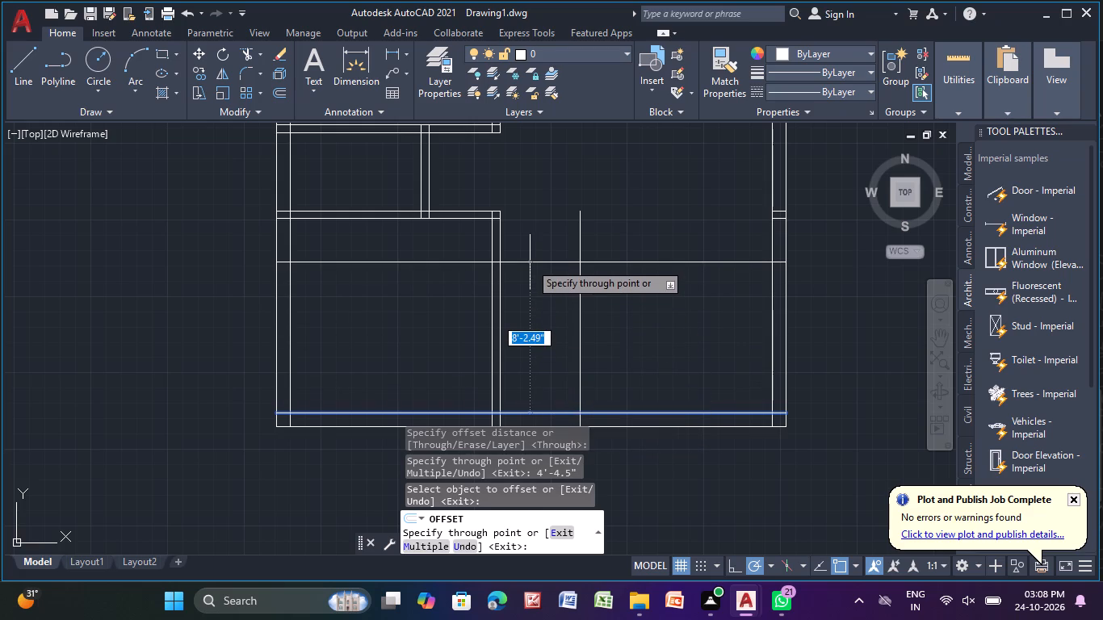
pyautogui.write("6'-")
pyautogui.press('4')
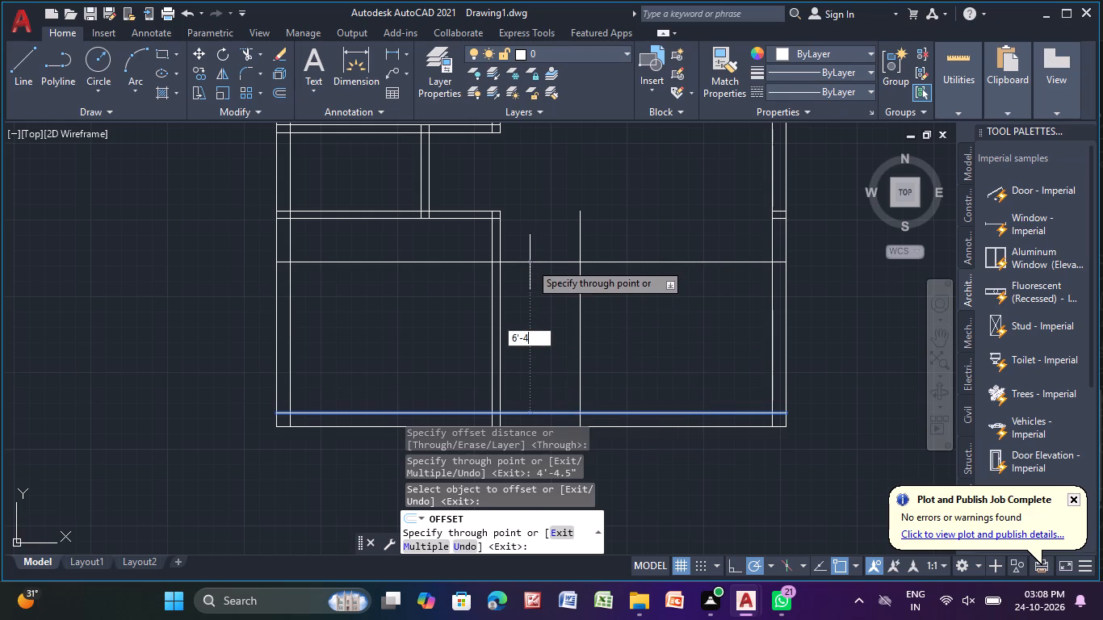
pyautogui.write('.5')
pyautogui.hotkey('shift', '"')
pyautogui.press('Return')
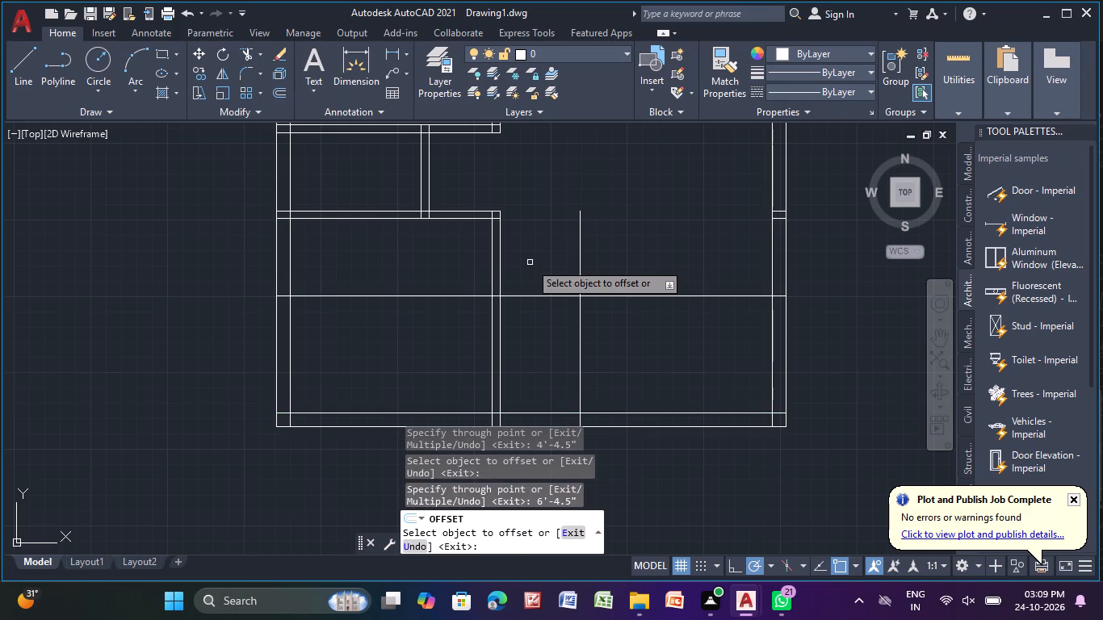
# Give both new lines partition thickness by offsetting the horizontal one 5" upward and the vertical one 5" to the right.
pyautogui.click(531, 294)
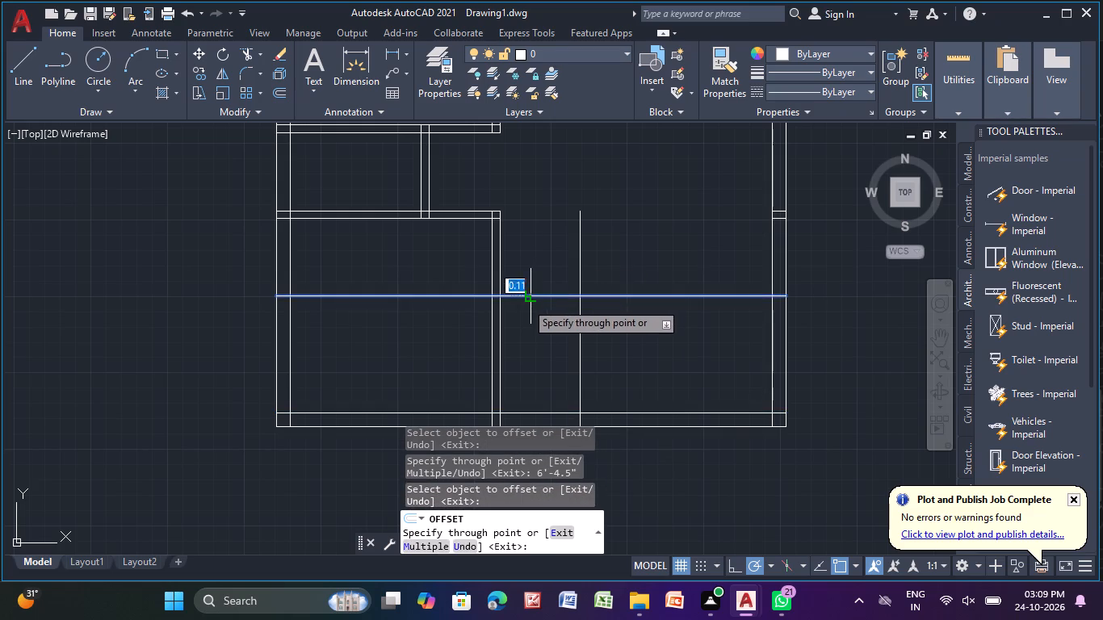
pyautogui.press('5')
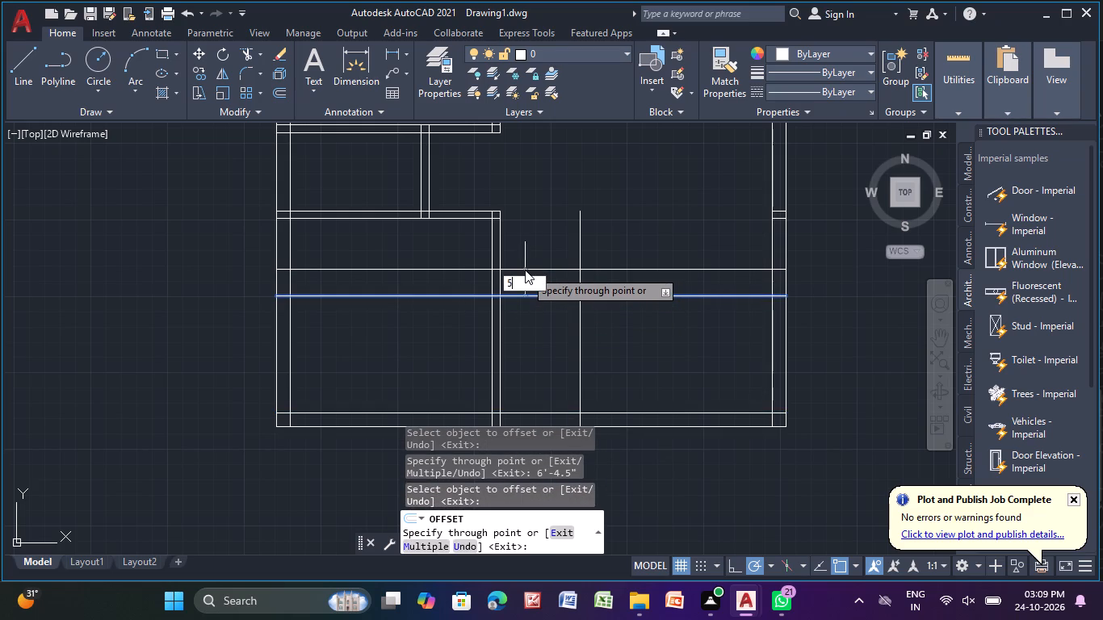
pyautogui.hotkey('shift', '"')
pyautogui.press('Return')
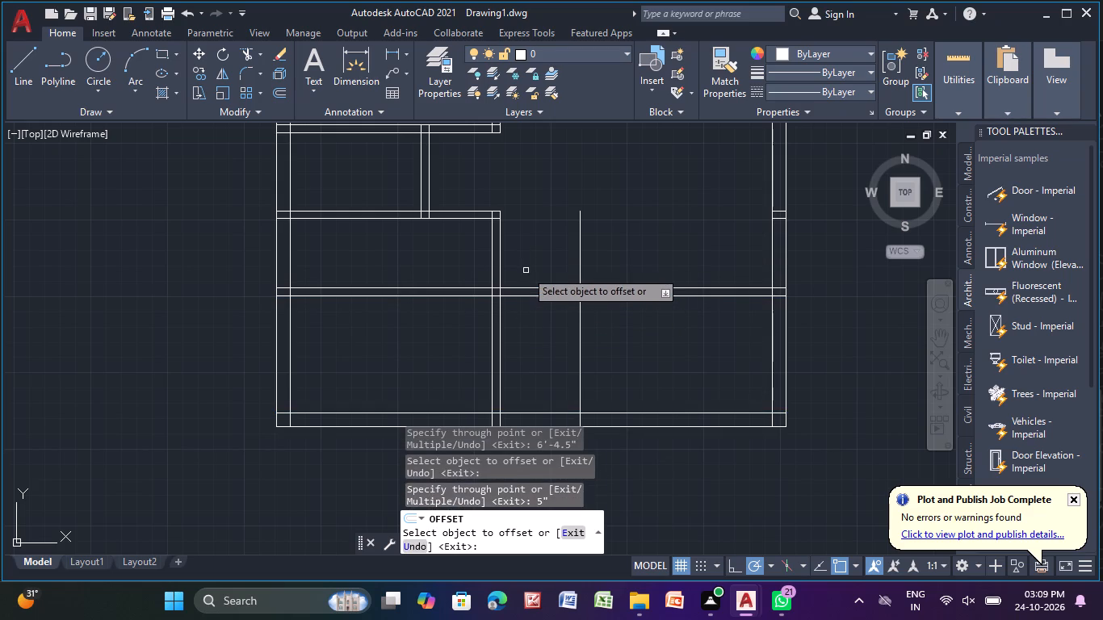
pyautogui.click(578, 324)
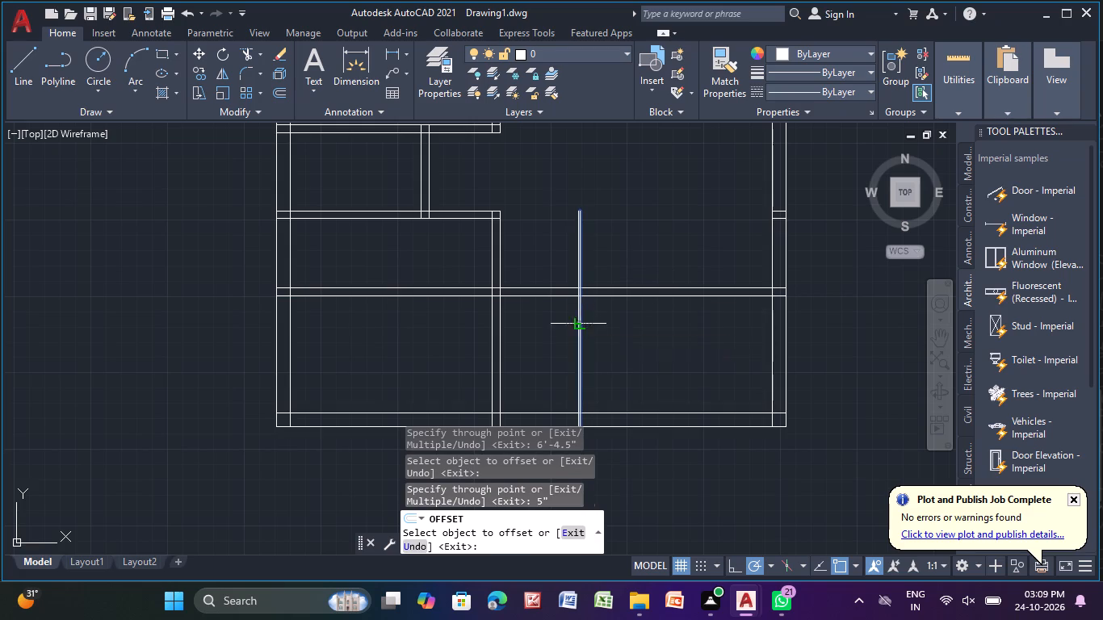
pyautogui.press('5')
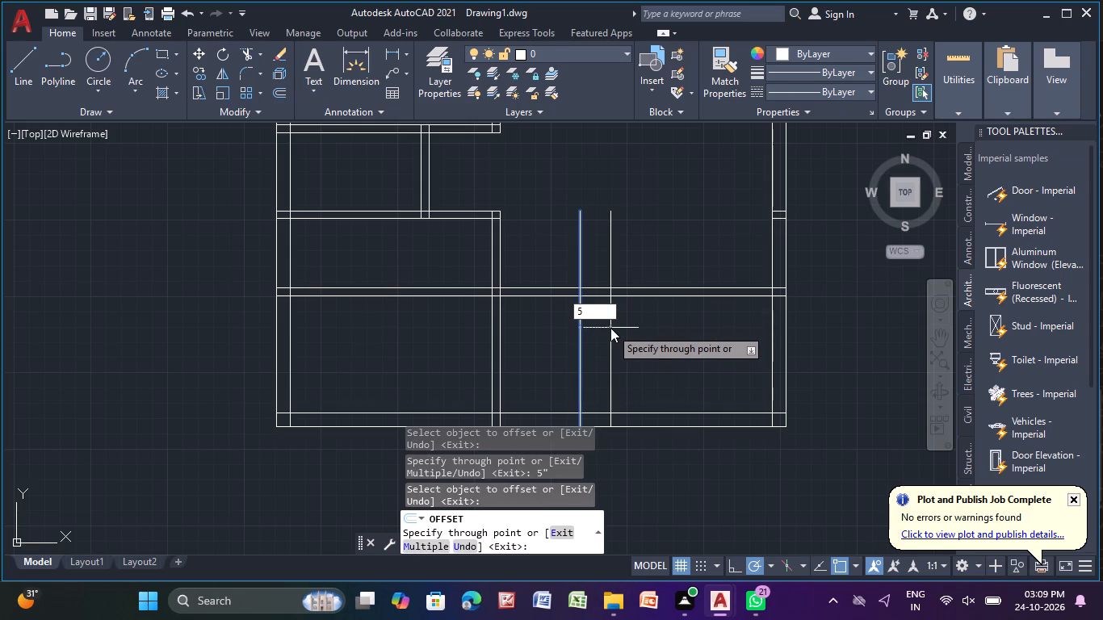
pyautogui.hotkey('shift', '"')
pyautogui.press('Return')
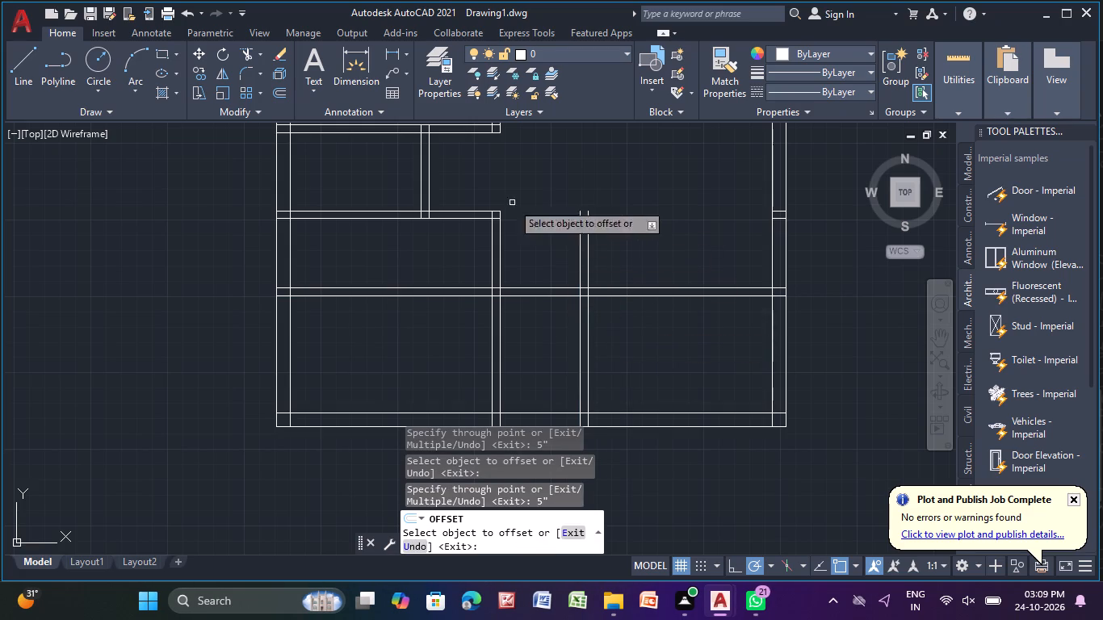
# Trim the new horizontal lines inside the lower left room and the new vertical lines above the horizontal pair.
pyautogui.click(250, 48)
pyautogui.moveTo(424, 274); pyautogui.dragTo(429, 291)
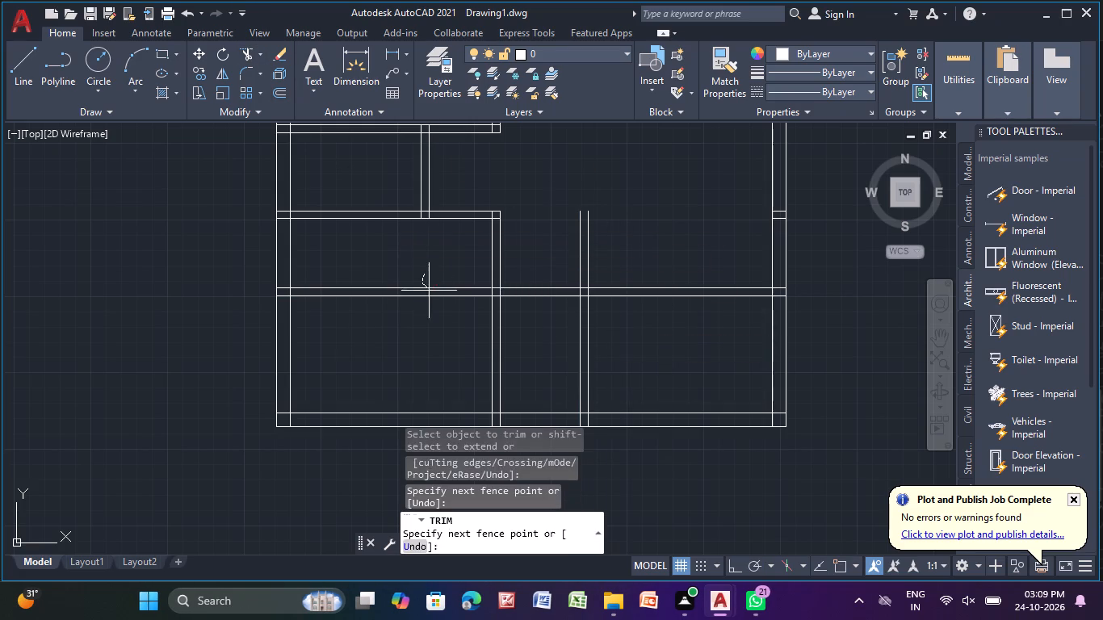
pyautogui.moveTo(429, 291); pyautogui.dragTo(436, 304)
pyautogui.moveTo(574, 256); pyautogui.dragTo(601, 255)
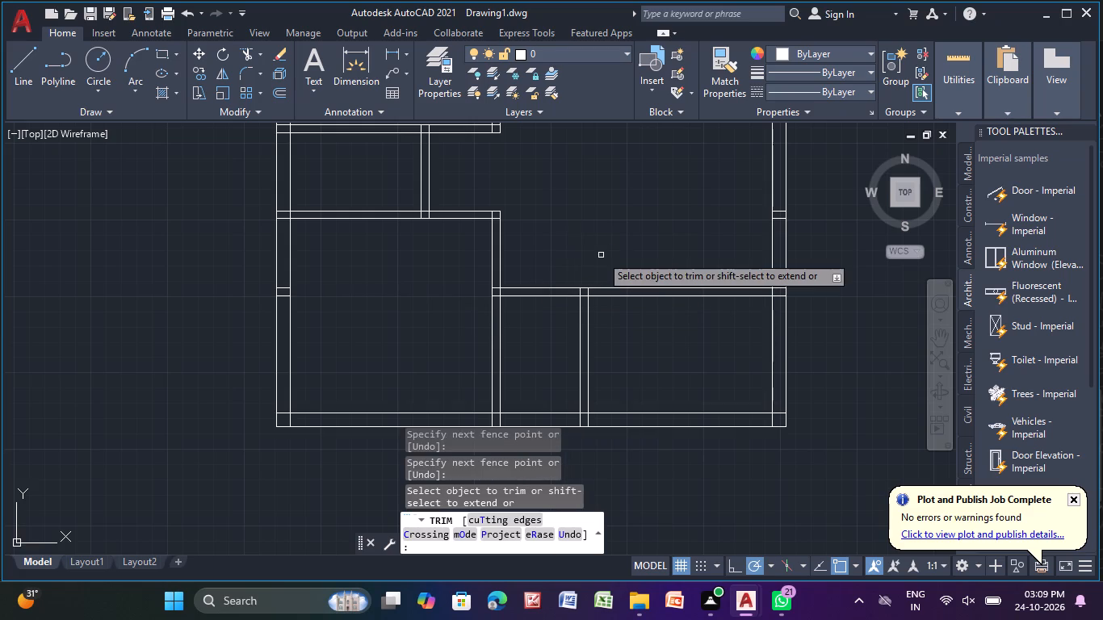
pyautogui.moveTo(587, 237); pyautogui.dragTo(550, 200, button='middle')
pyautogui.press('Escape')
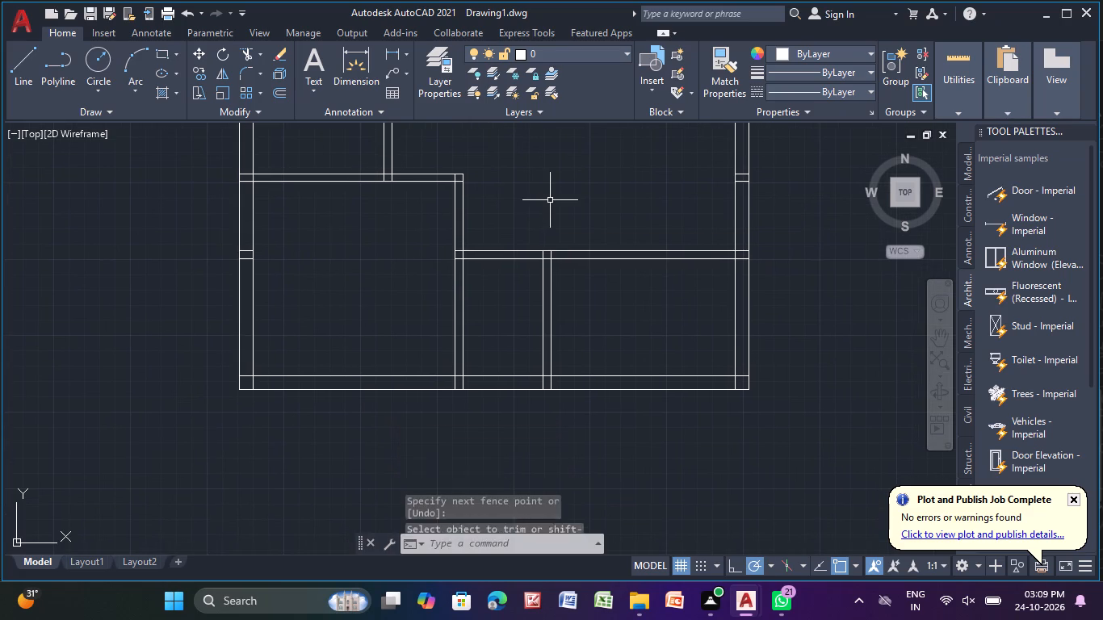
# Trim the new horizontal partition lines between the new vertical partition and the far-right wall.
pyautogui.moveTo(527, 337); pyautogui.dragTo(512, 295, button='middle')
pyautogui.moveTo(581, 277); pyautogui.dragTo(561, 322, button='middle')
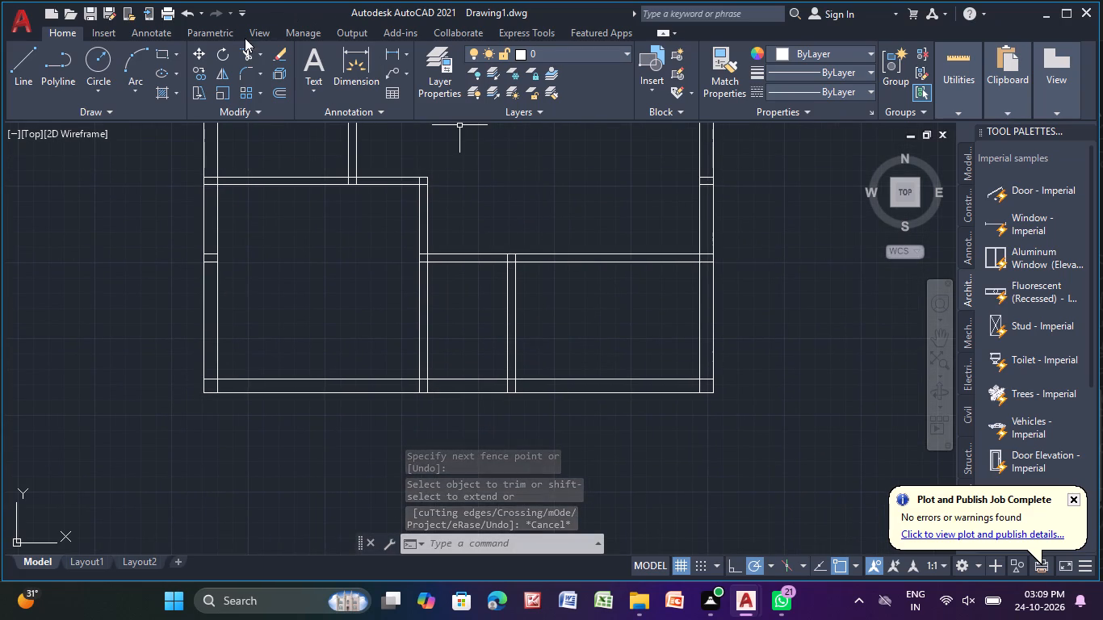
pyautogui.click(245, 53)
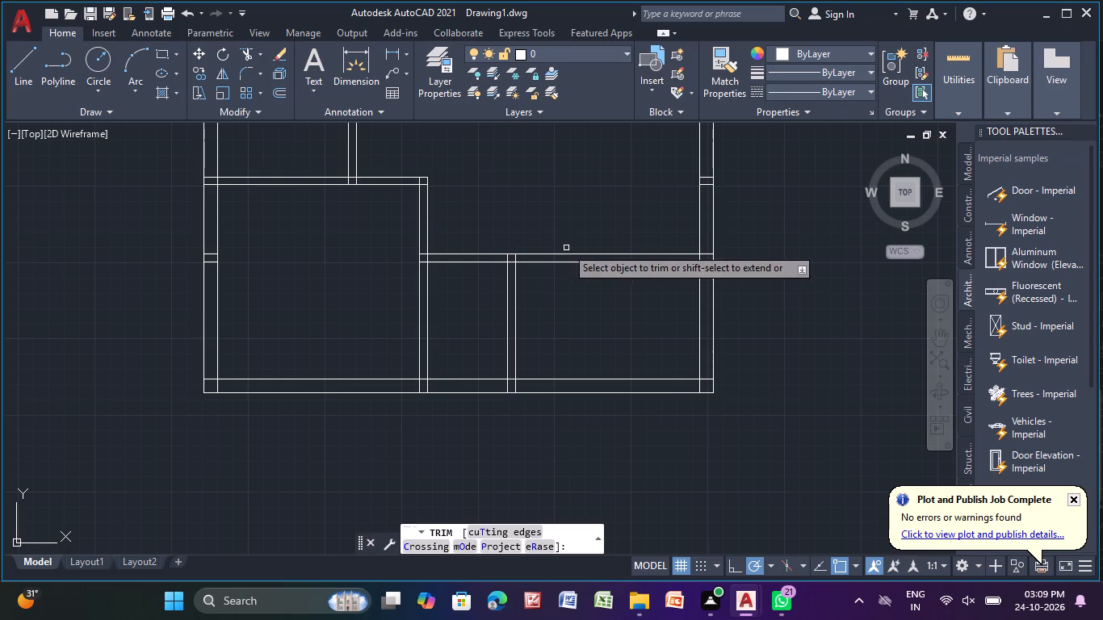
pyautogui.moveTo(574, 242); pyautogui.dragTo(591, 288)
pyautogui.press('Escape')
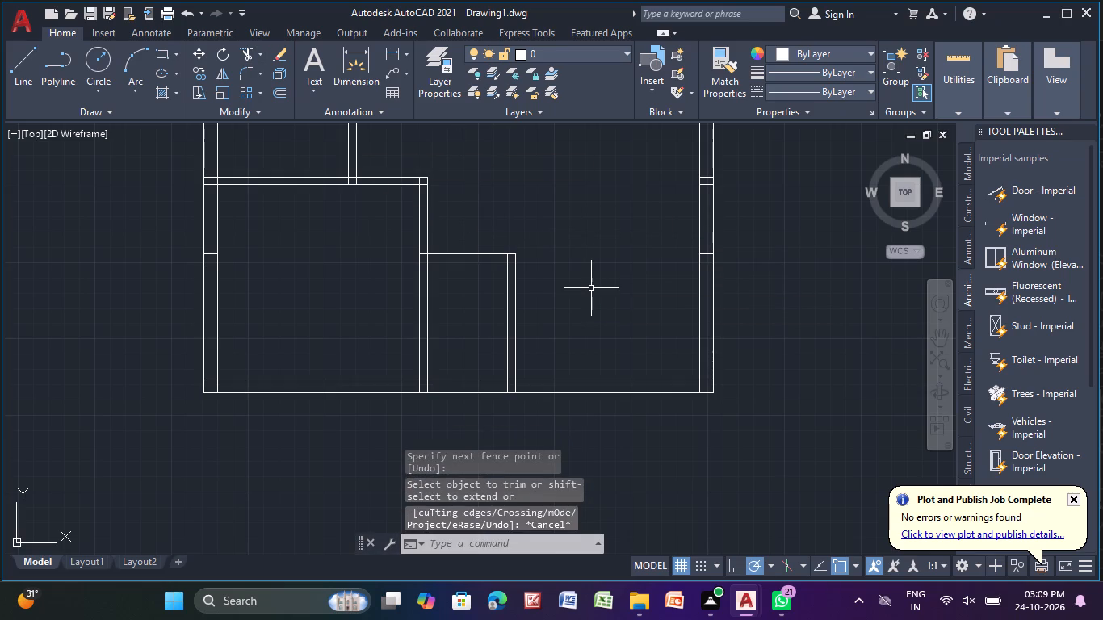
# Offset the inner line of the bottom wall 10' upward.
pyautogui.click(591, 377)
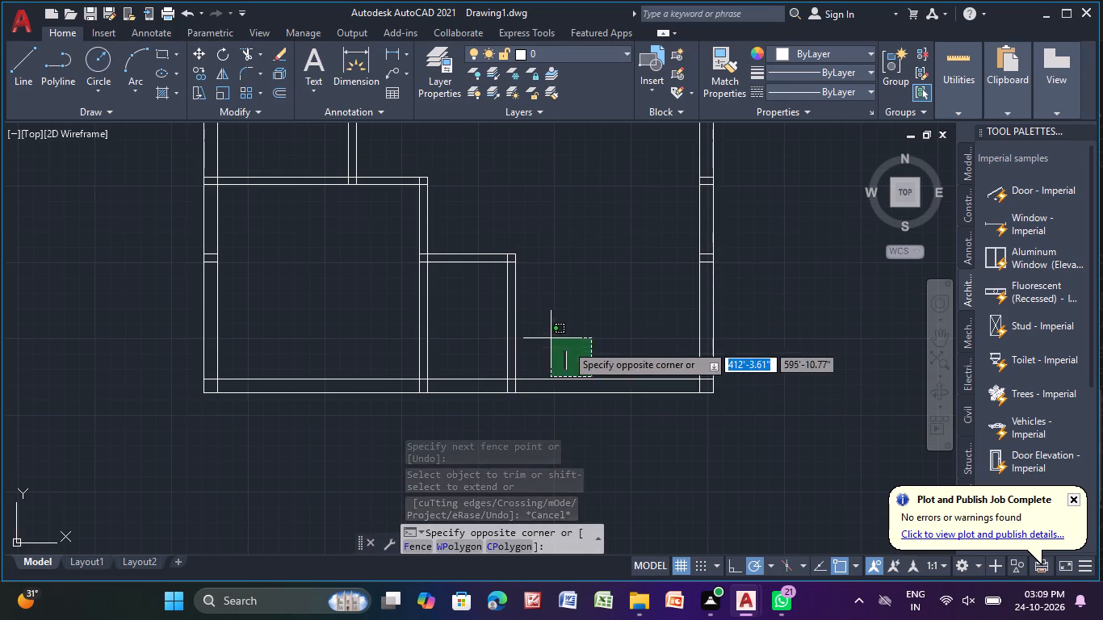
pyautogui.click(577, 347)
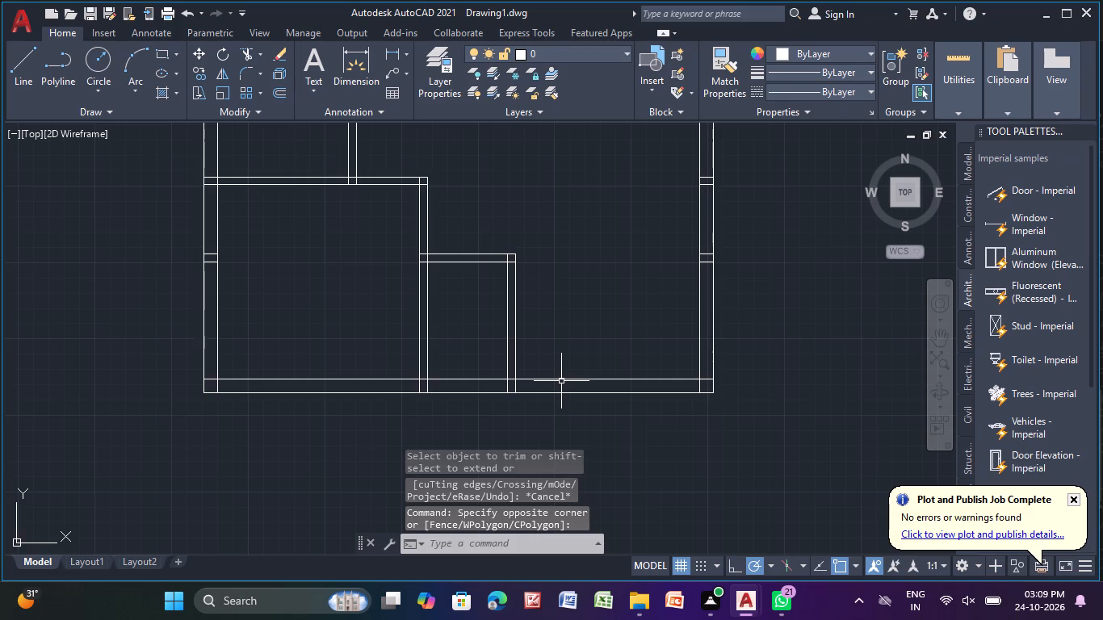
pyautogui.click(556, 378)
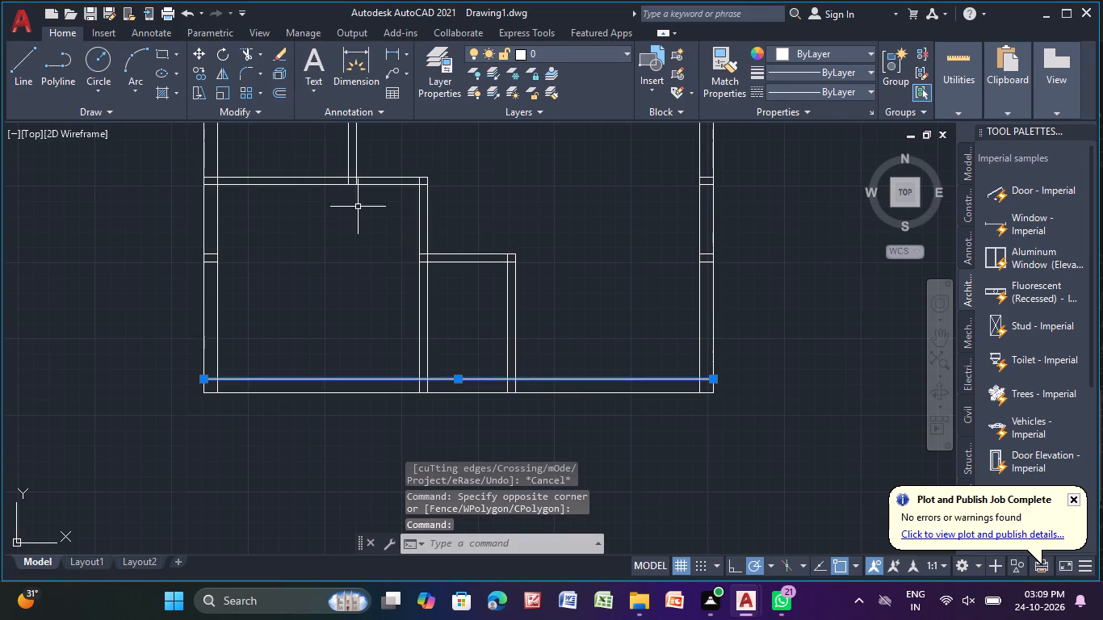
pyautogui.click(279, 93)
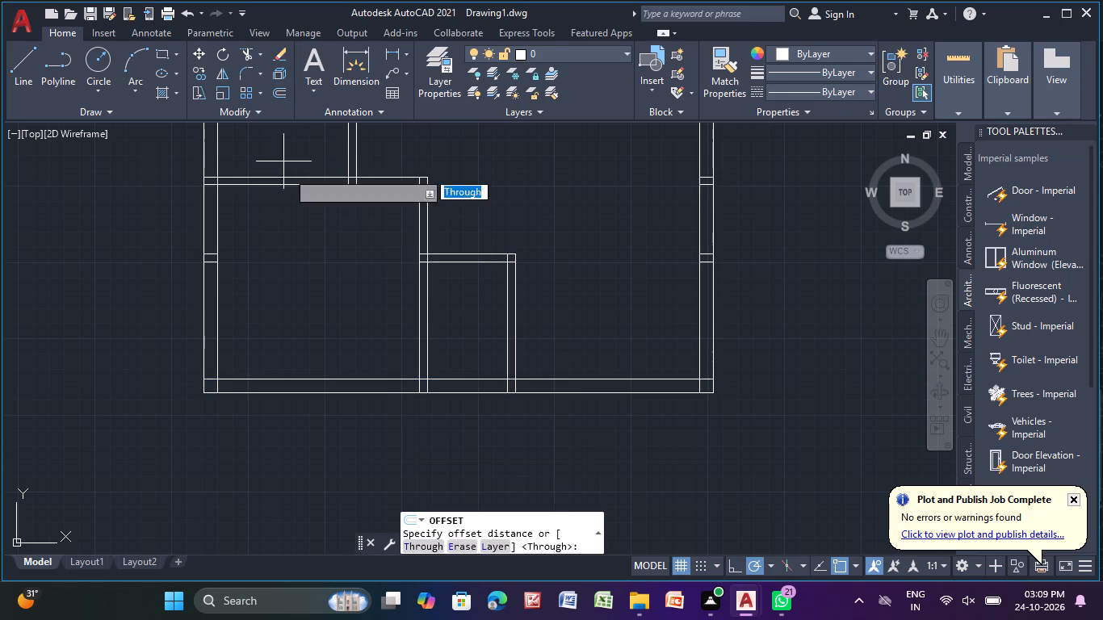
pyautogui.press('Return')
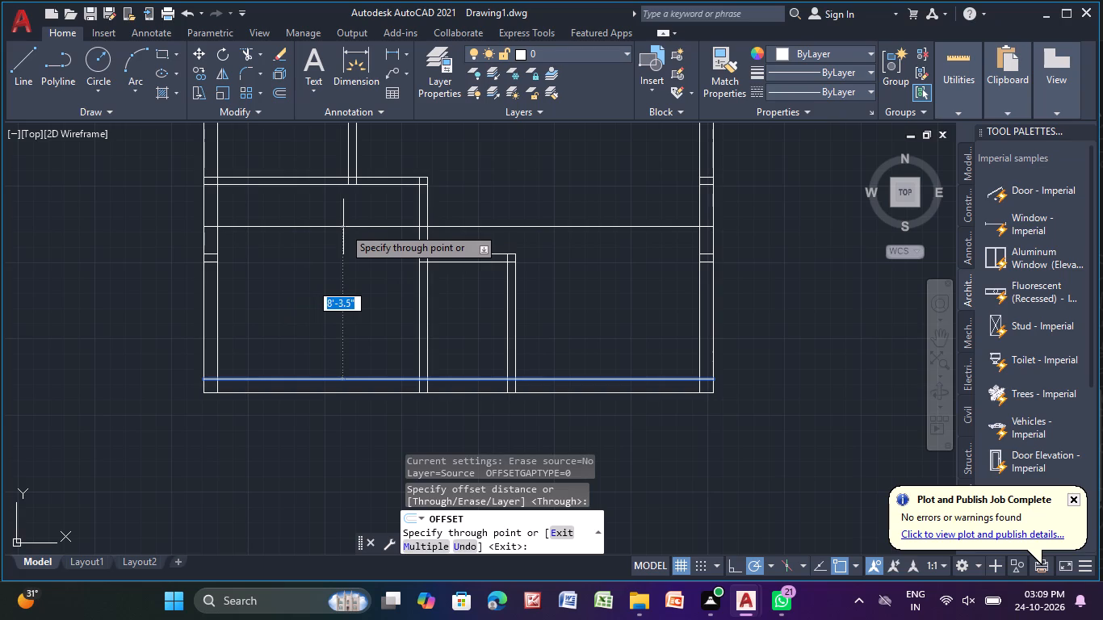
pyautogui.press('1')
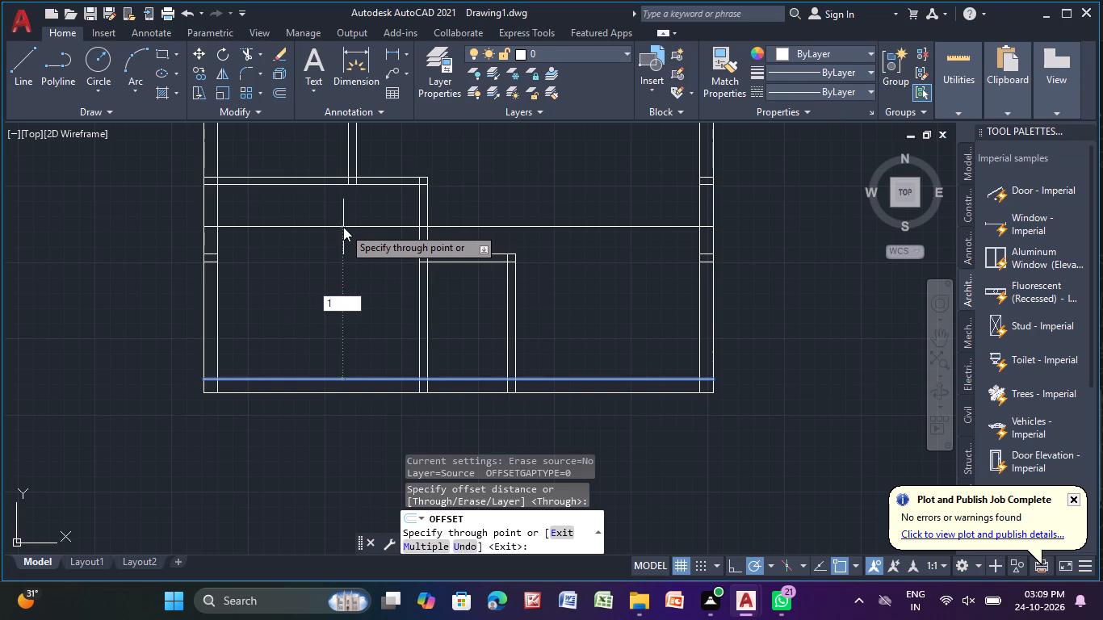
pyautogui.write("0'")
pyautogui.press('Return')
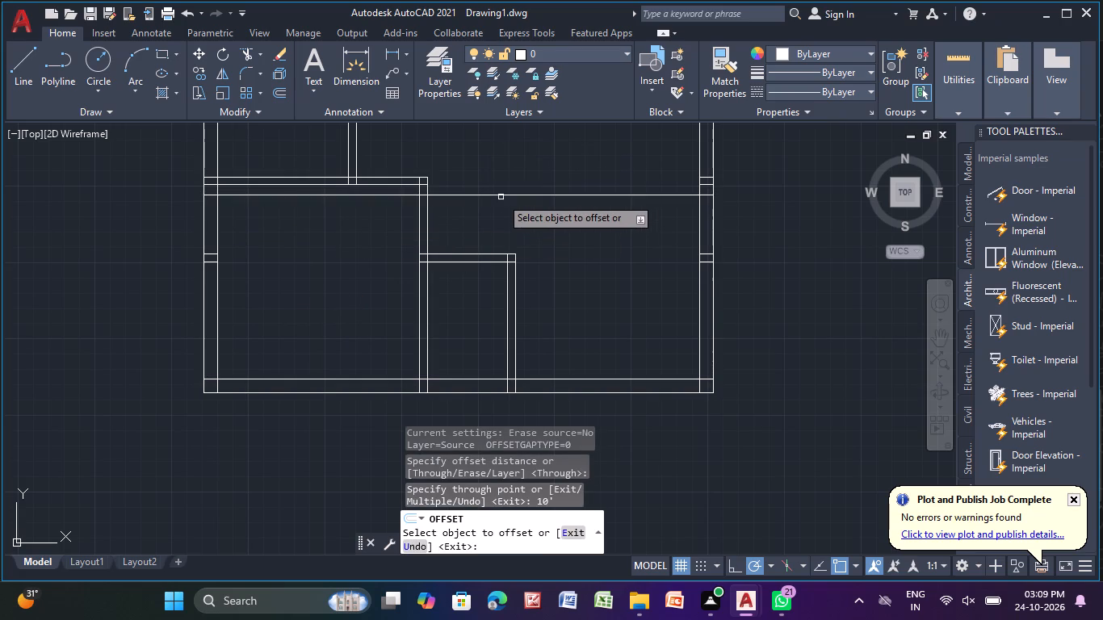
# Offset the new horizontal line 5" downward to give it partition thickness.
pyautogui.click(503, 195)
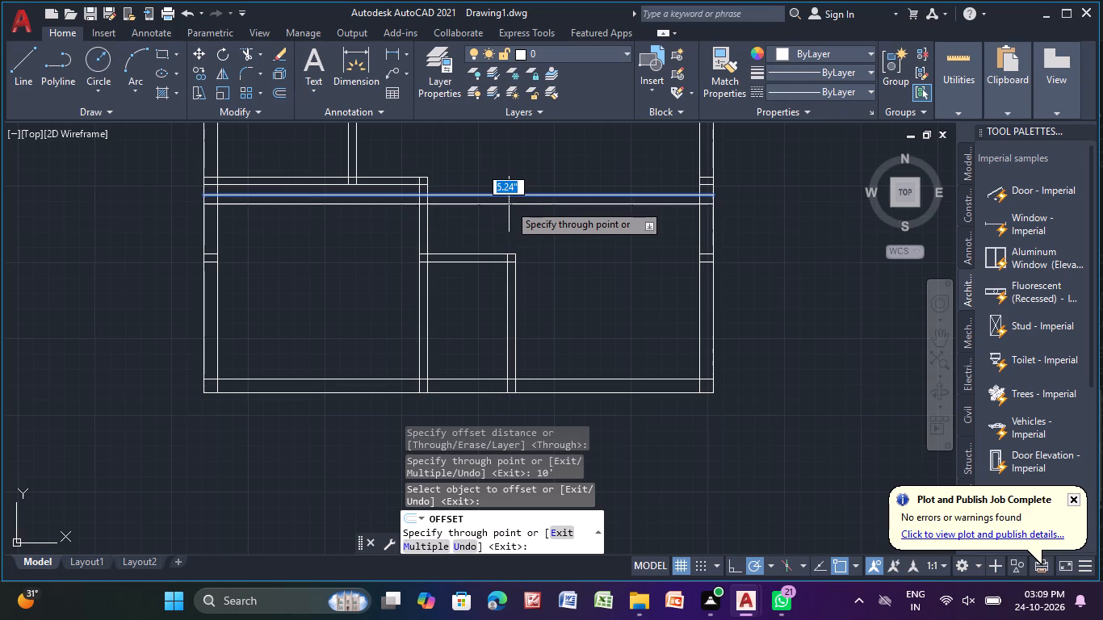
pyautogui.press('5')
pyautogui.hotkey('shift', '"')
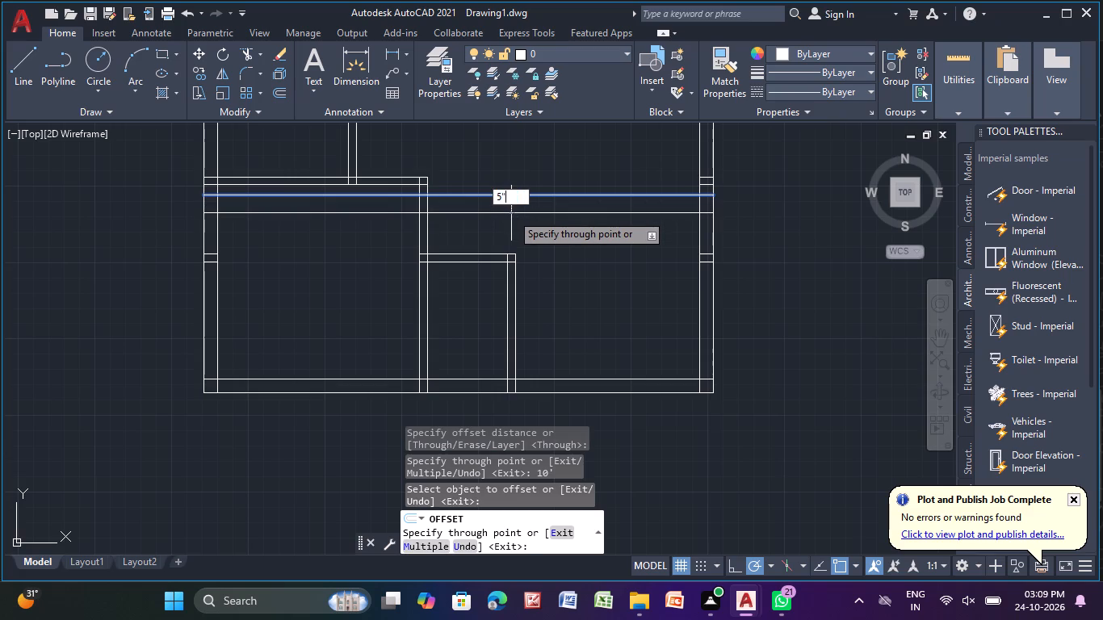
pyautogui.press('Return')
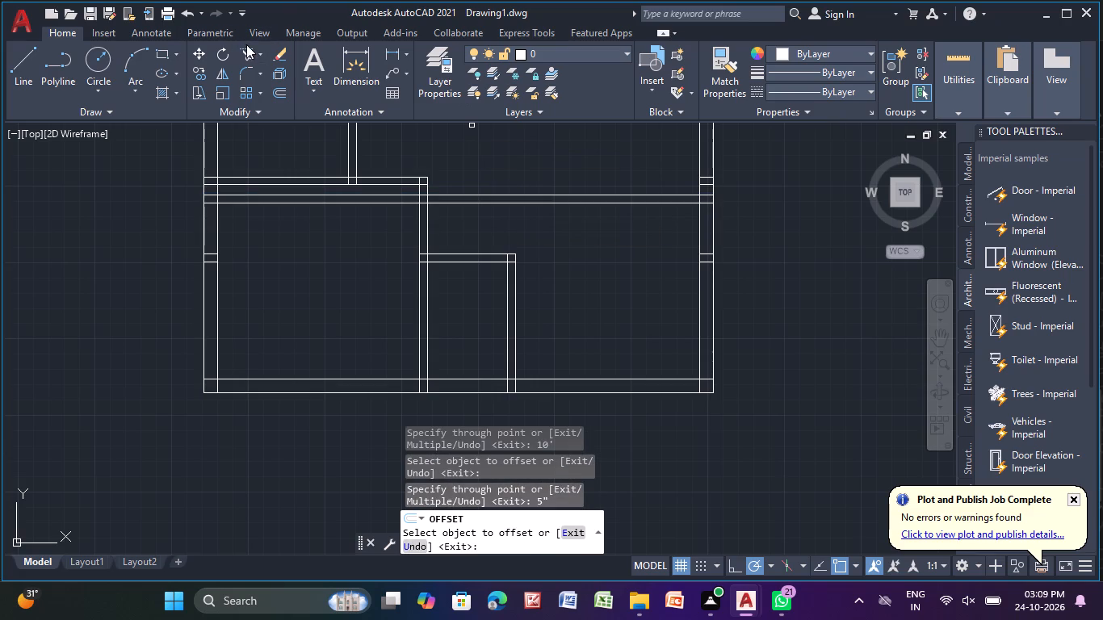
# Trim the two new horizontal partition lines inside the lower left room.
pyautogui.click(248, 54)
pyautogui.scroll(3, 348, 201)
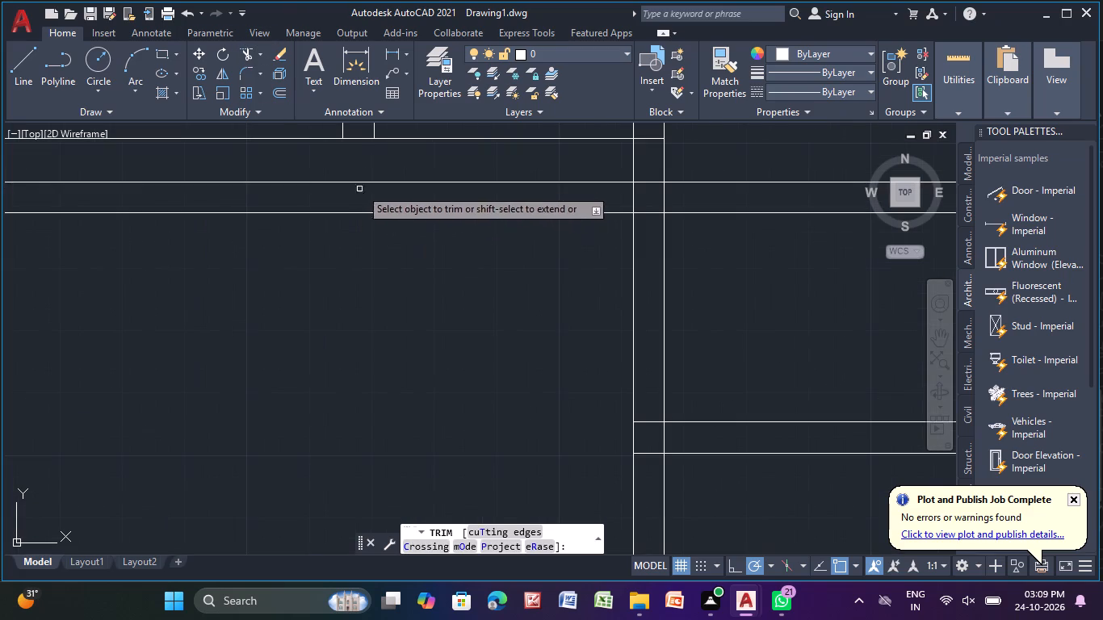
pyautogui.moveTo(384, 172); pyautogui.dragTo(371, 237)
pyautogui.scroll(-1, 357, 258)
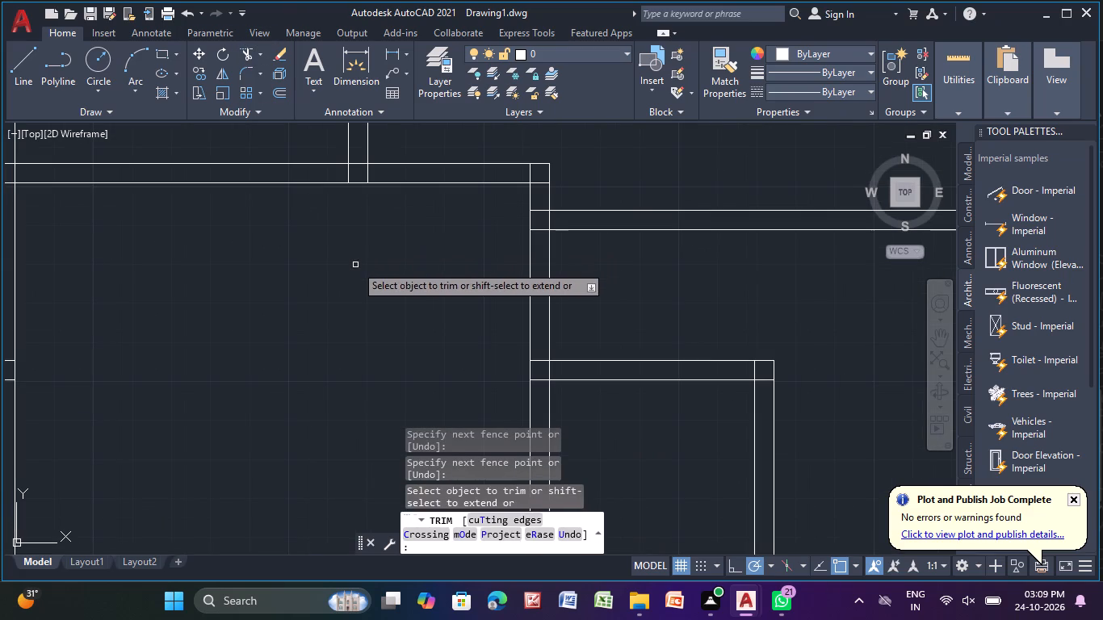
pyautogui.click(337, 273)
pyautogui.scroll(-4, 338, 273)
pyautogui.moveTo(331, 284); pyautogui.dragTo(360, 295, button='middle')
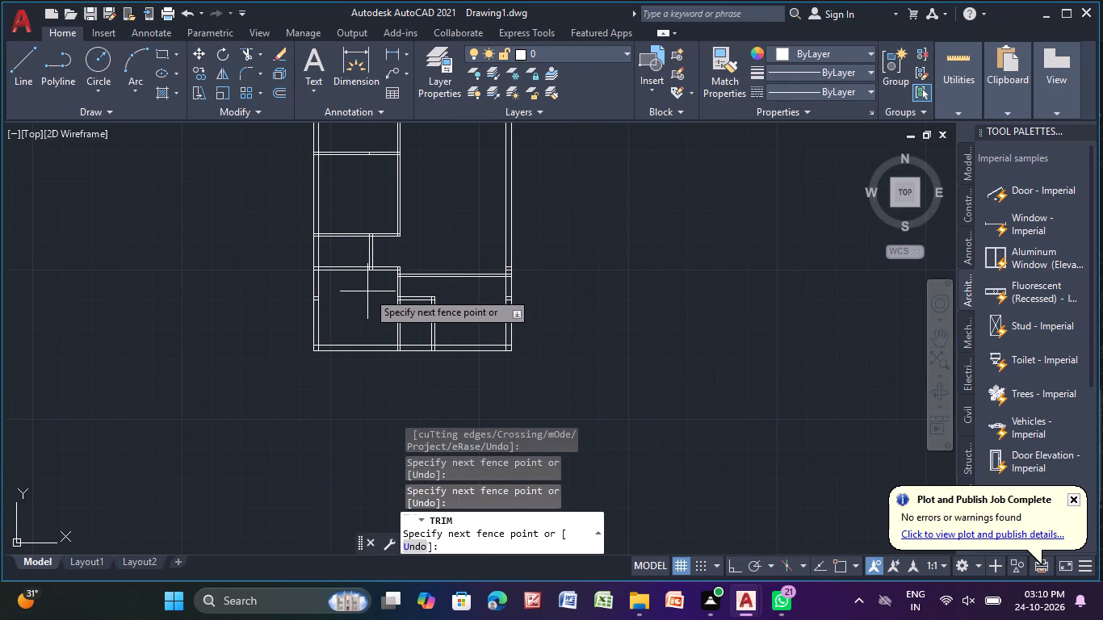
pyautogui.press('Escape')
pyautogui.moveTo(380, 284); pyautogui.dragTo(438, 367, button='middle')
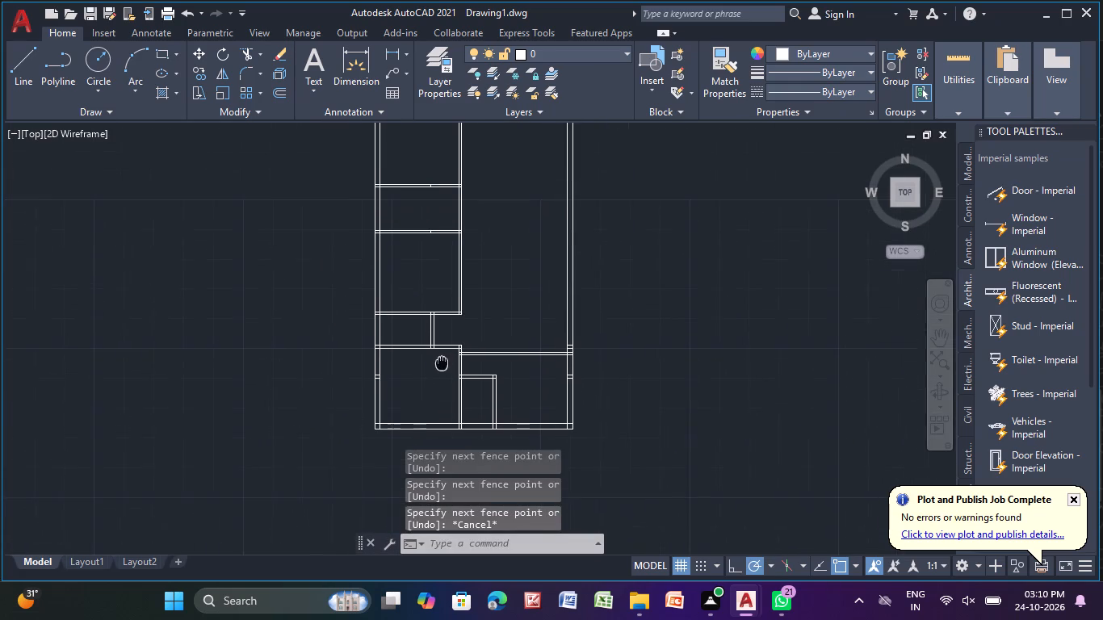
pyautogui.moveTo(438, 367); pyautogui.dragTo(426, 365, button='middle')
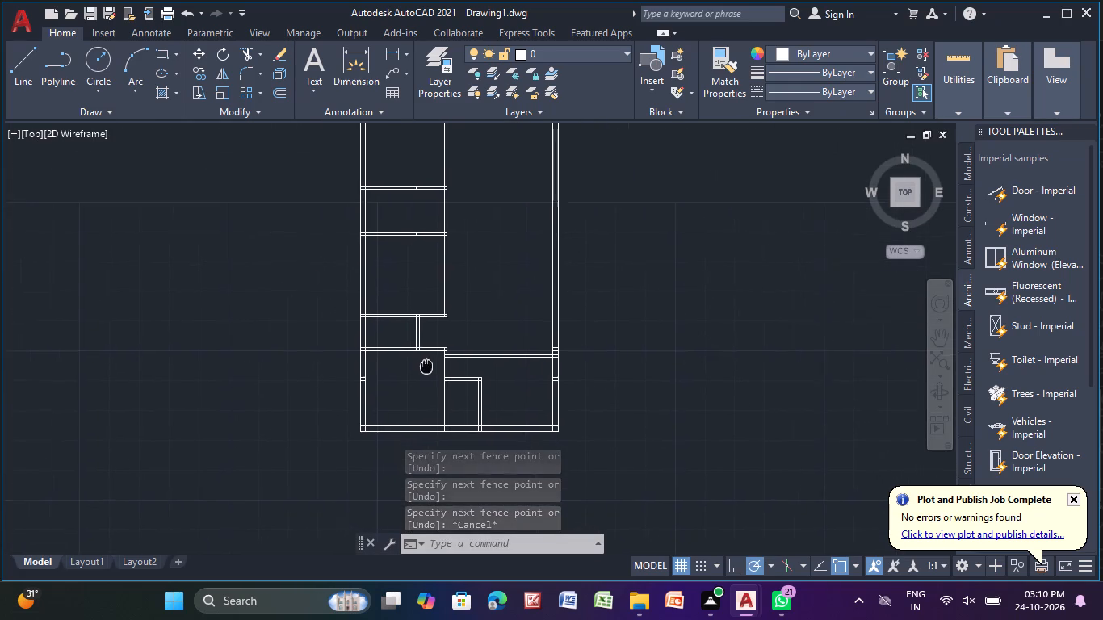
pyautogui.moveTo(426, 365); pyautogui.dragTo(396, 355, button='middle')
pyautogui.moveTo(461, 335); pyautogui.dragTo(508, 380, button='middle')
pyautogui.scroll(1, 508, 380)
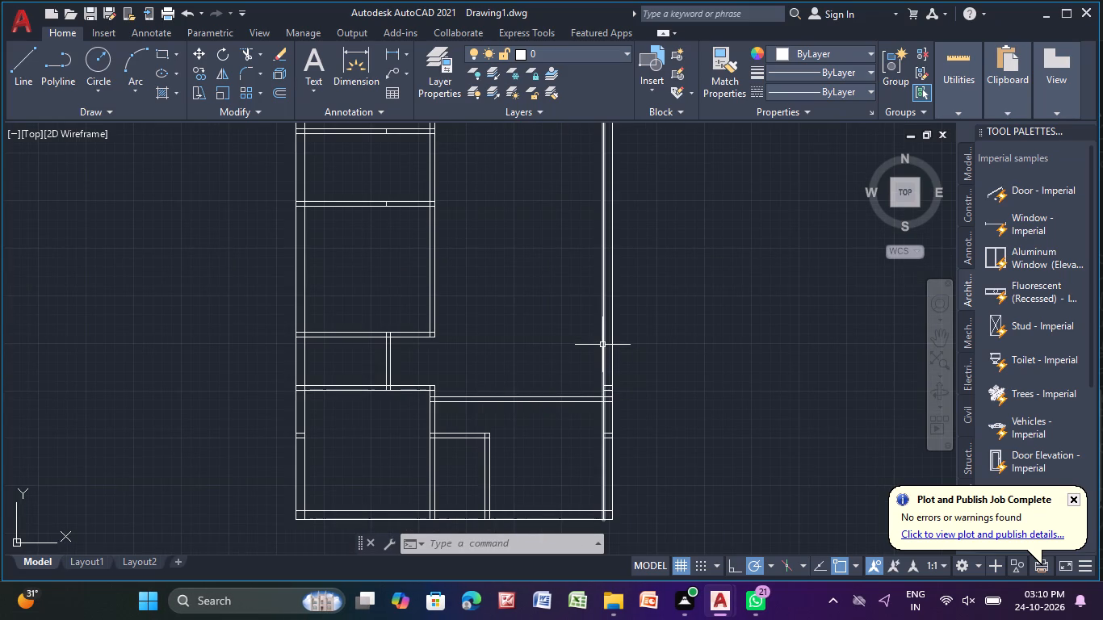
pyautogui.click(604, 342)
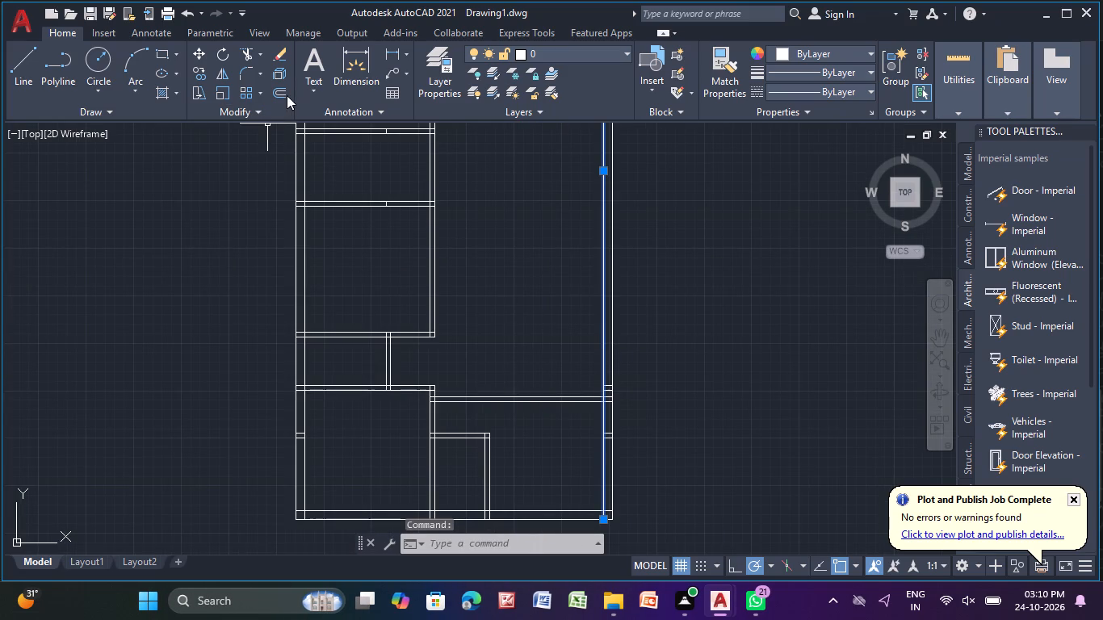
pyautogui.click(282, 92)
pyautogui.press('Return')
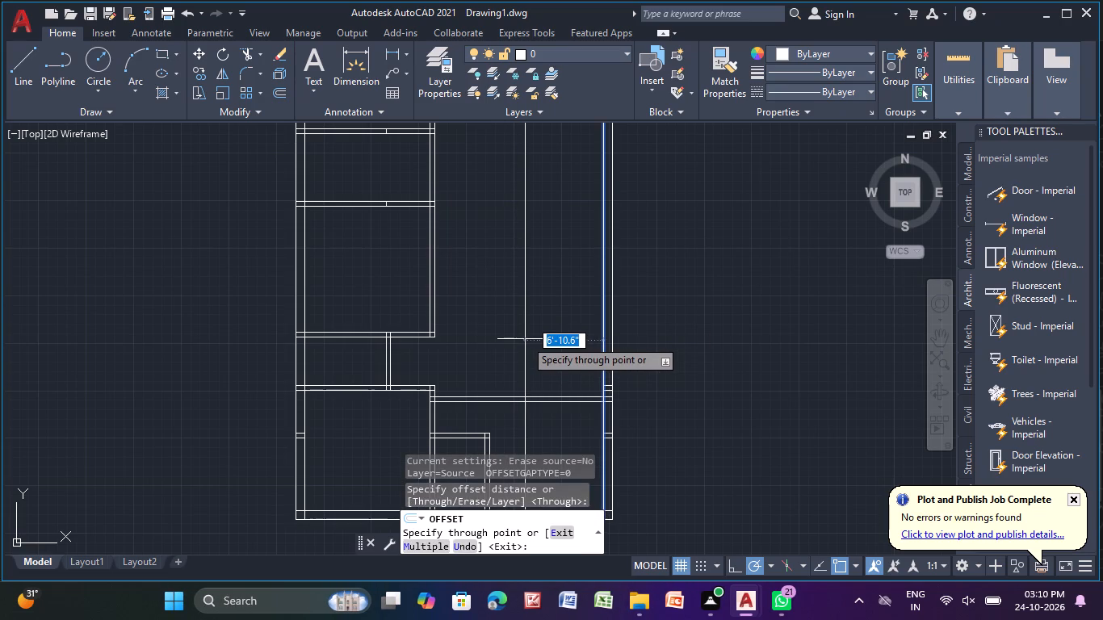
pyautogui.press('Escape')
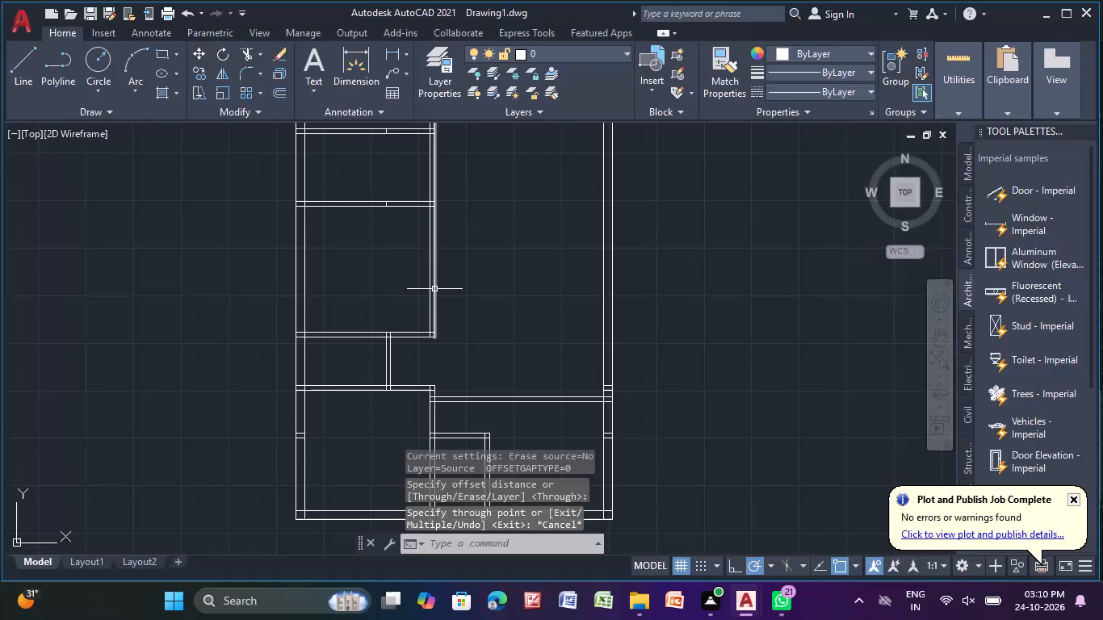
# Offset the outer right line of the left-hand rooms' long vertical partition 11' to the right.
pyautogui.click(434, 288)
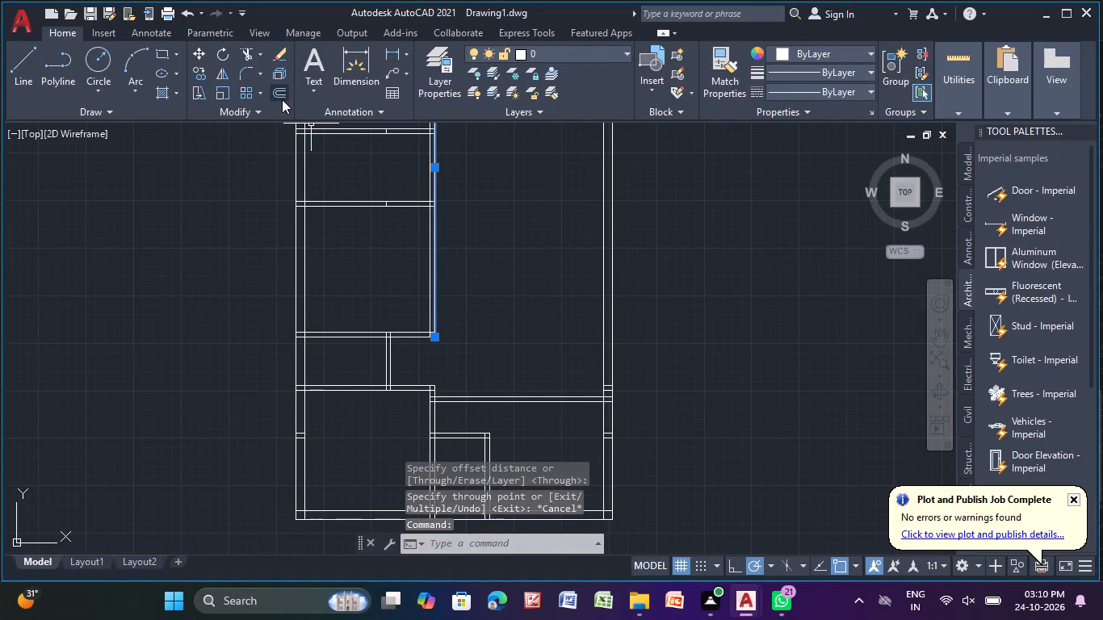
pyautogui.click(281, 99)
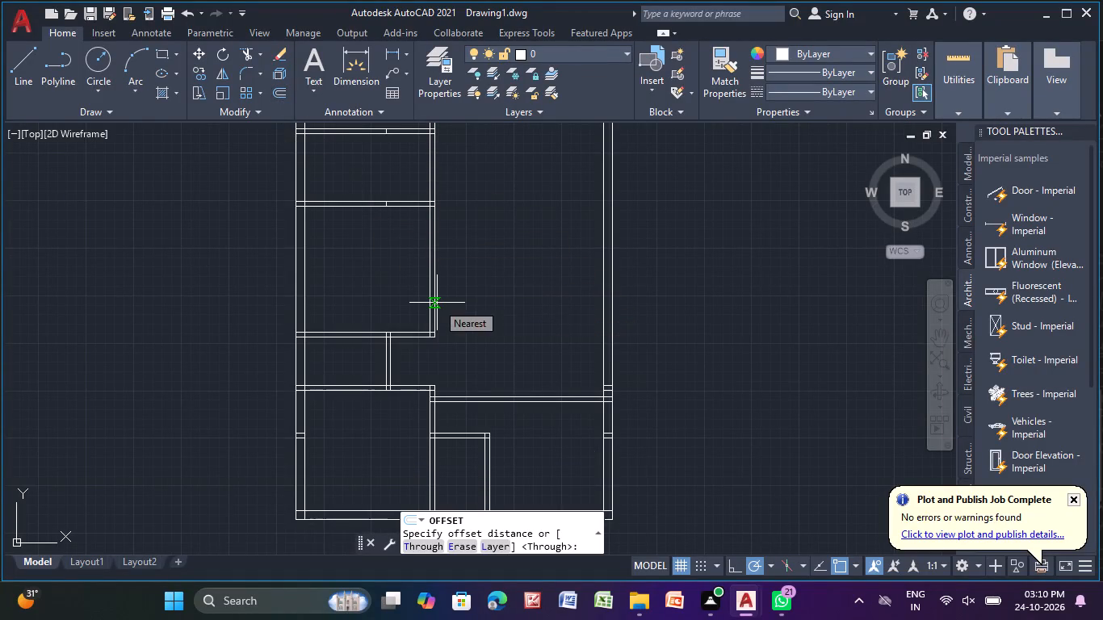
pyautogui.press('Return')
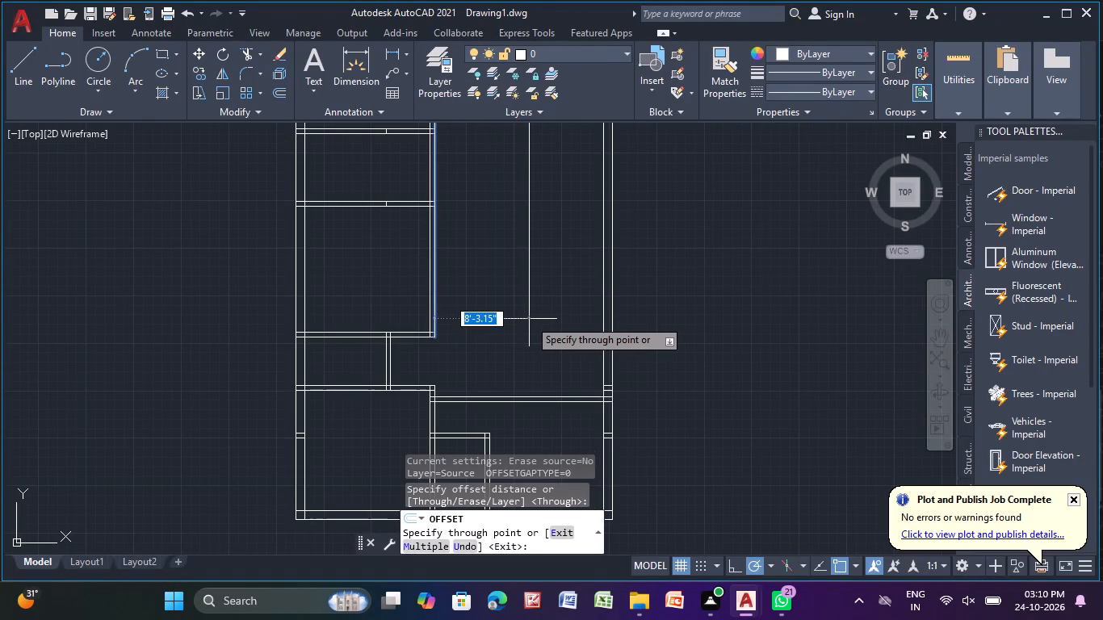
pyautogui.write('11')
pyautogui.press("'")
pyautogui.press('Return')
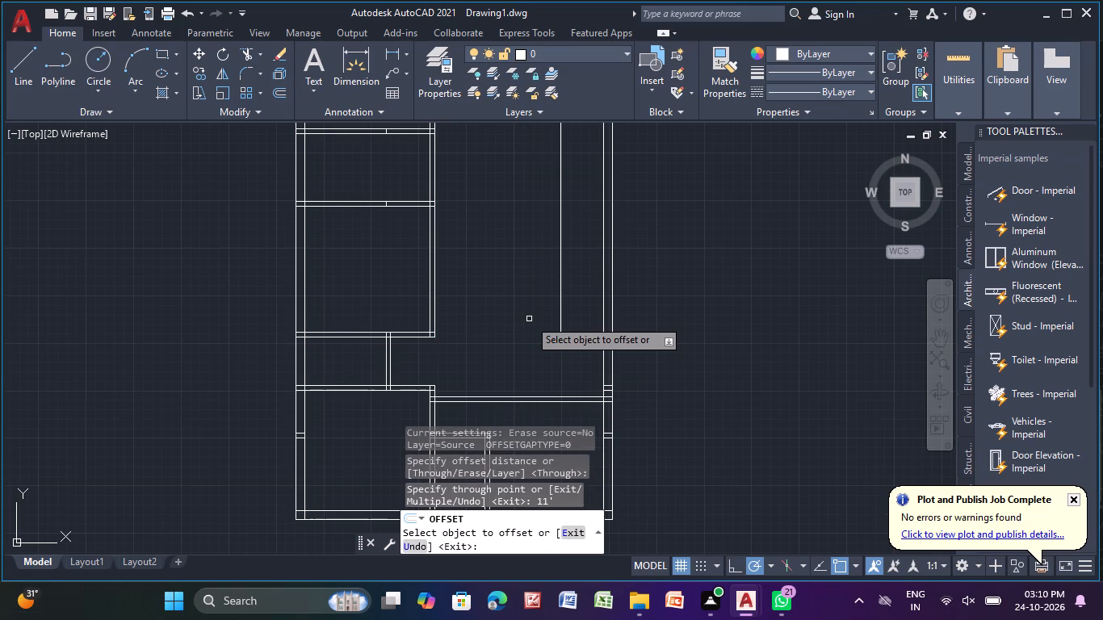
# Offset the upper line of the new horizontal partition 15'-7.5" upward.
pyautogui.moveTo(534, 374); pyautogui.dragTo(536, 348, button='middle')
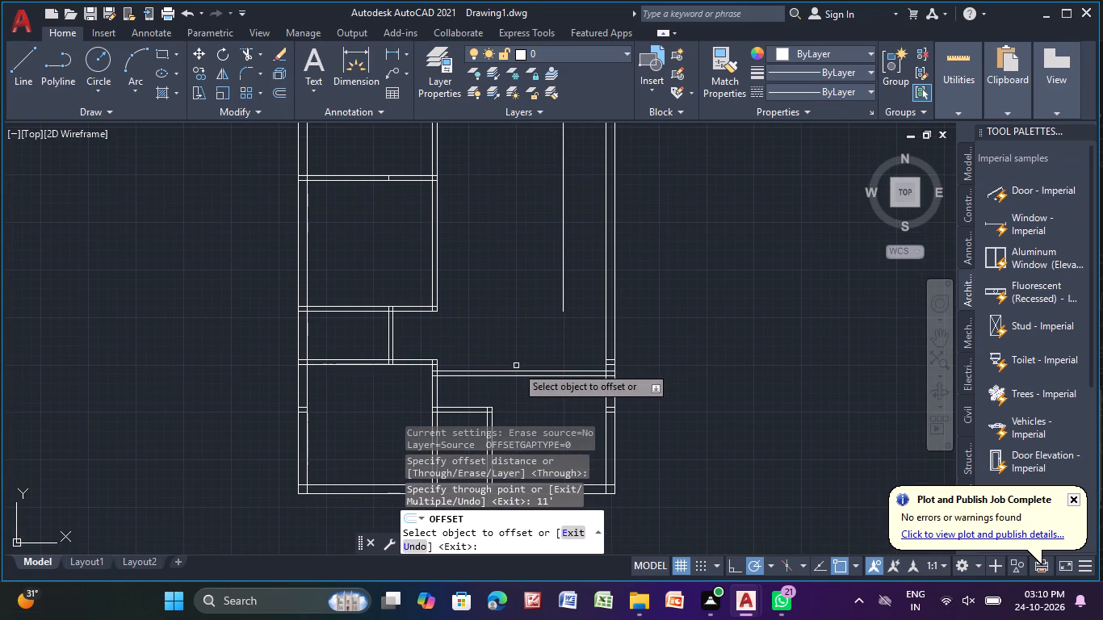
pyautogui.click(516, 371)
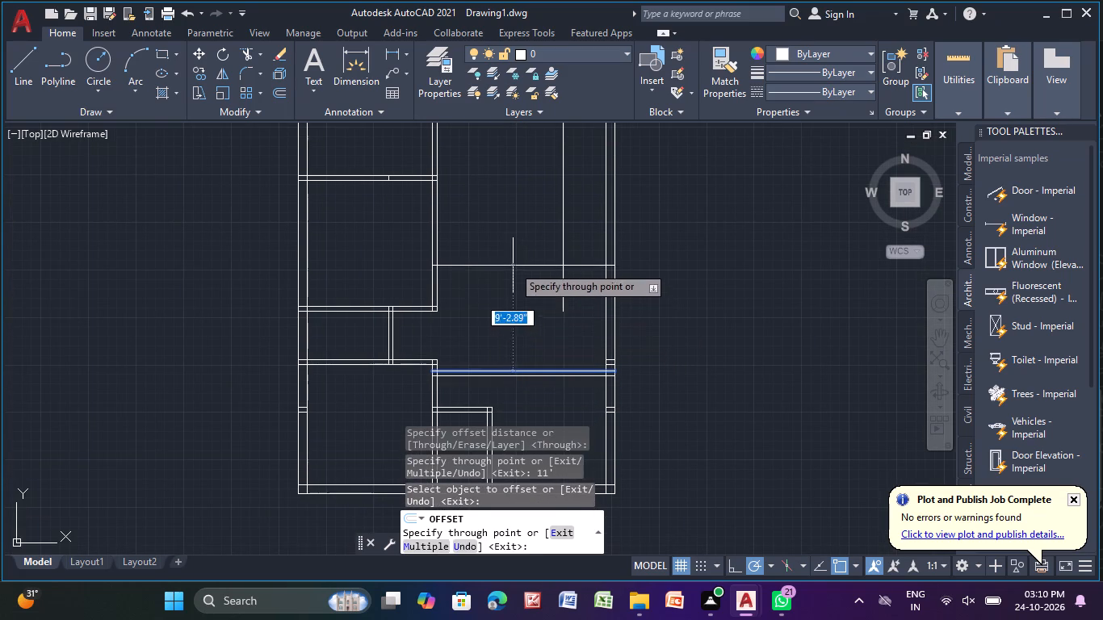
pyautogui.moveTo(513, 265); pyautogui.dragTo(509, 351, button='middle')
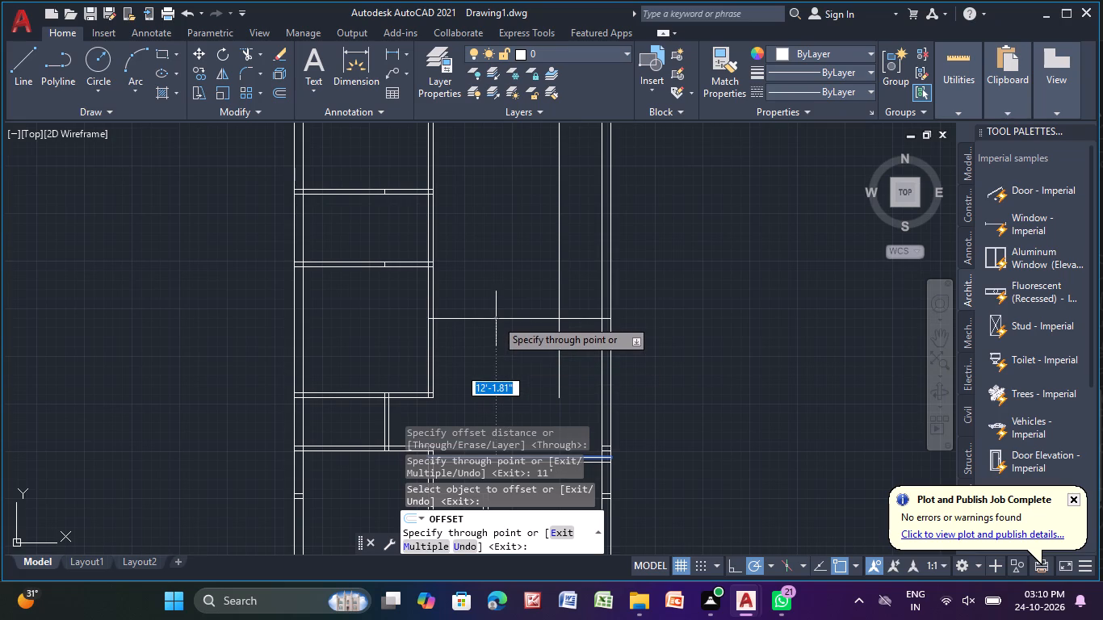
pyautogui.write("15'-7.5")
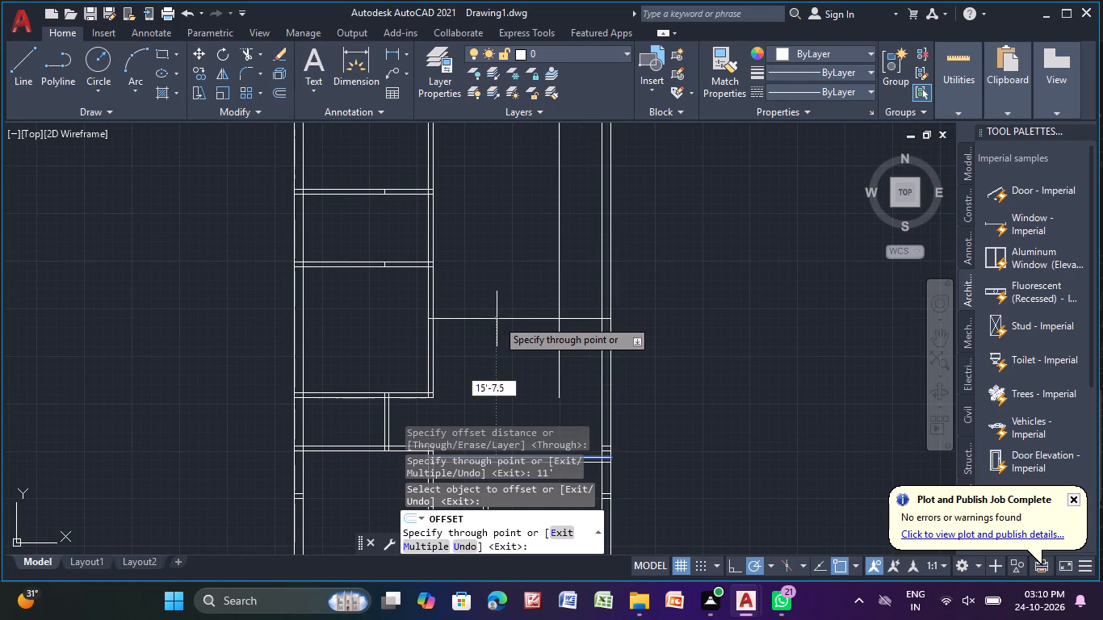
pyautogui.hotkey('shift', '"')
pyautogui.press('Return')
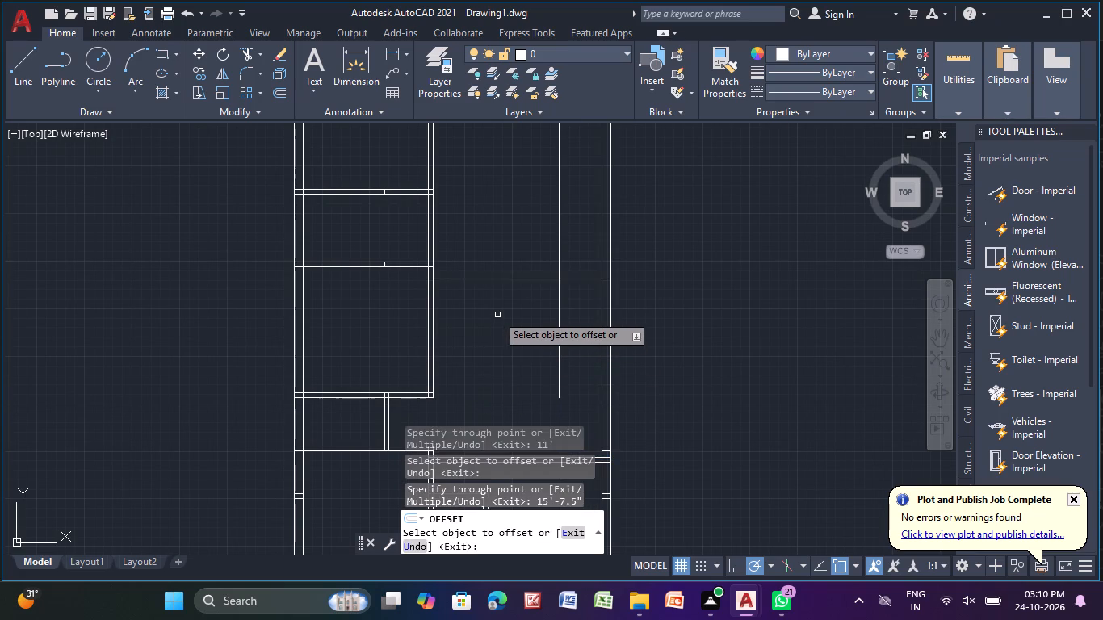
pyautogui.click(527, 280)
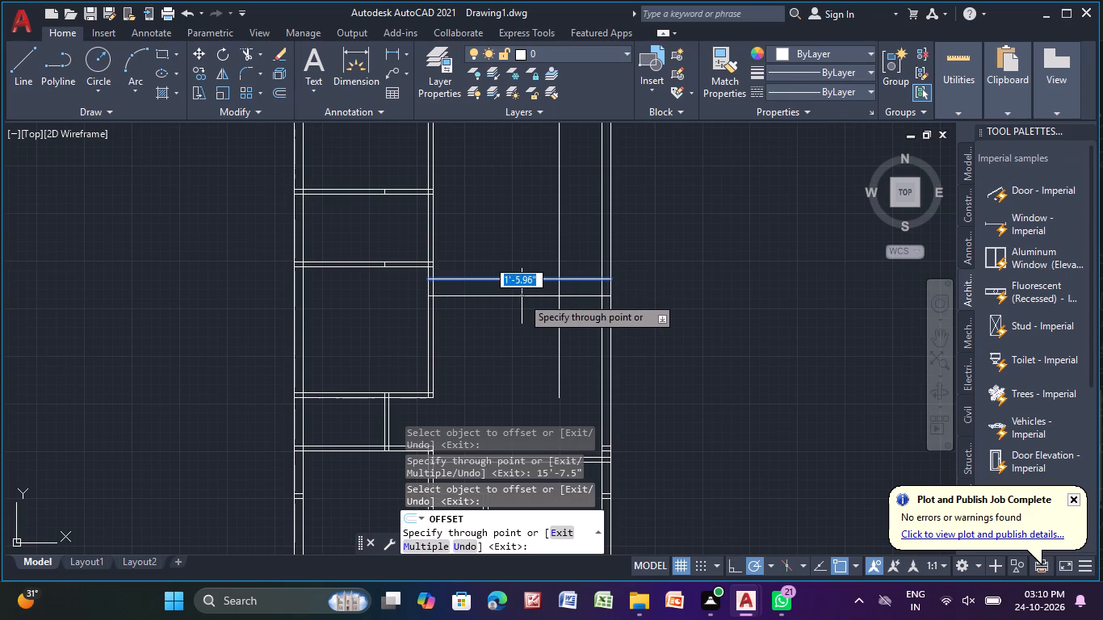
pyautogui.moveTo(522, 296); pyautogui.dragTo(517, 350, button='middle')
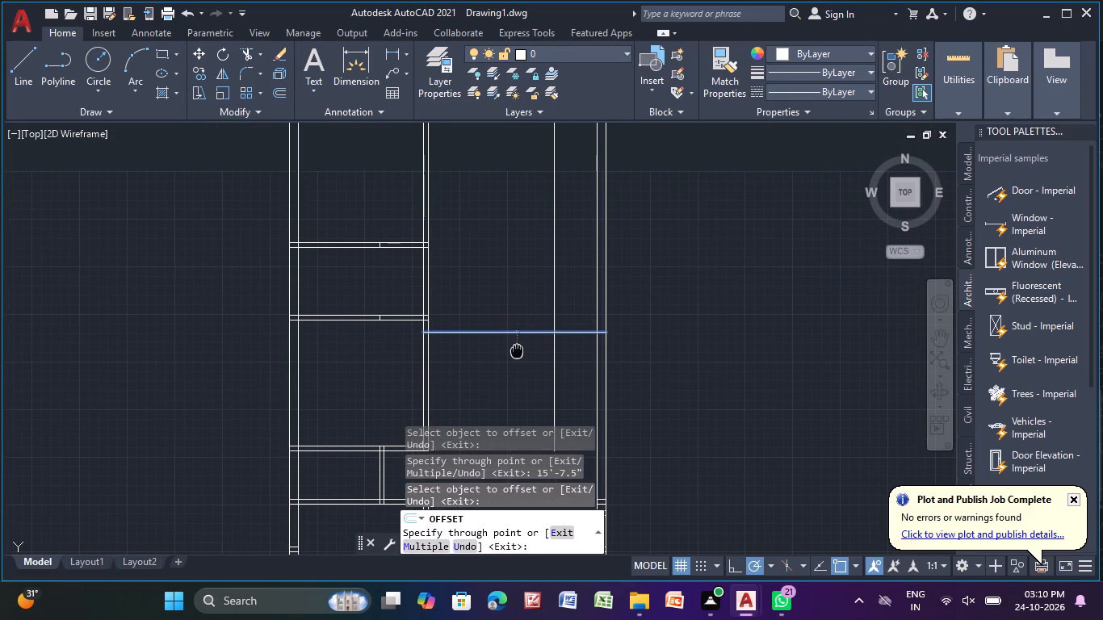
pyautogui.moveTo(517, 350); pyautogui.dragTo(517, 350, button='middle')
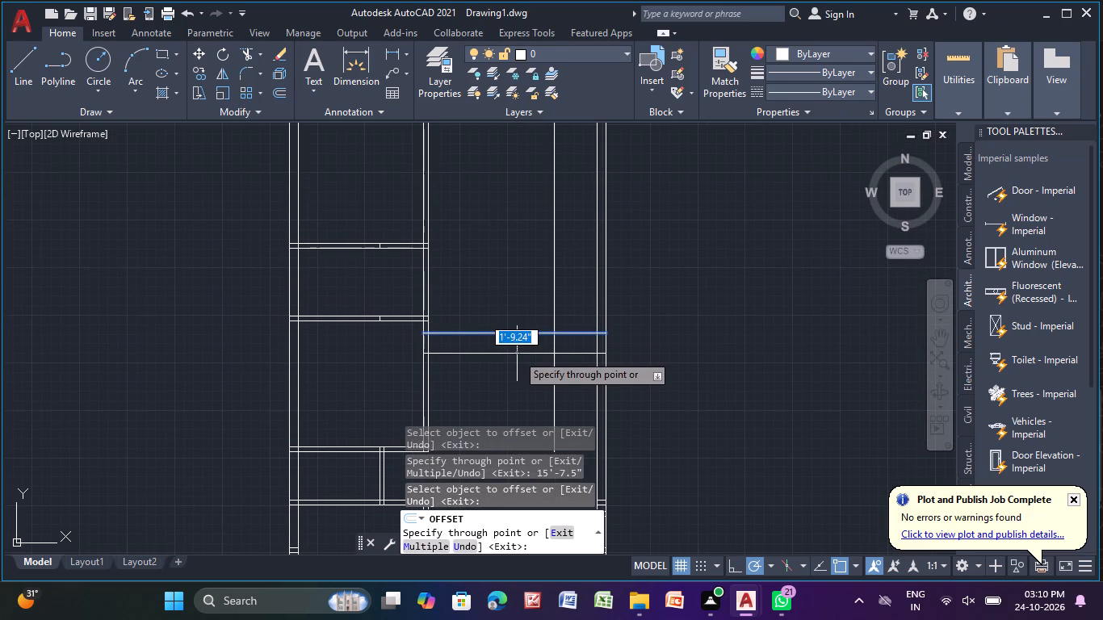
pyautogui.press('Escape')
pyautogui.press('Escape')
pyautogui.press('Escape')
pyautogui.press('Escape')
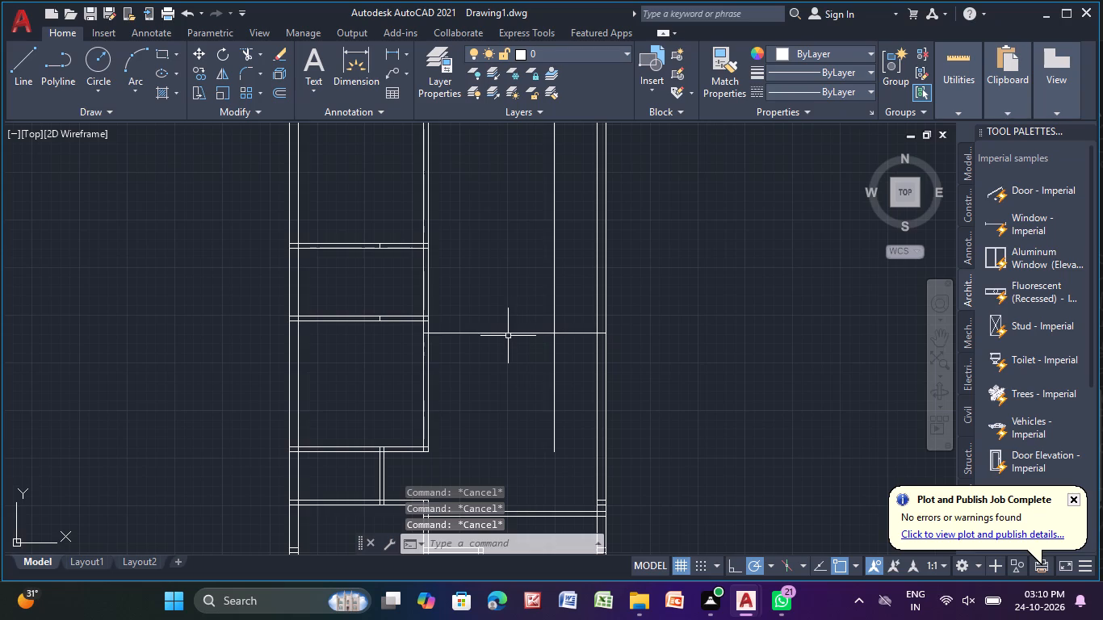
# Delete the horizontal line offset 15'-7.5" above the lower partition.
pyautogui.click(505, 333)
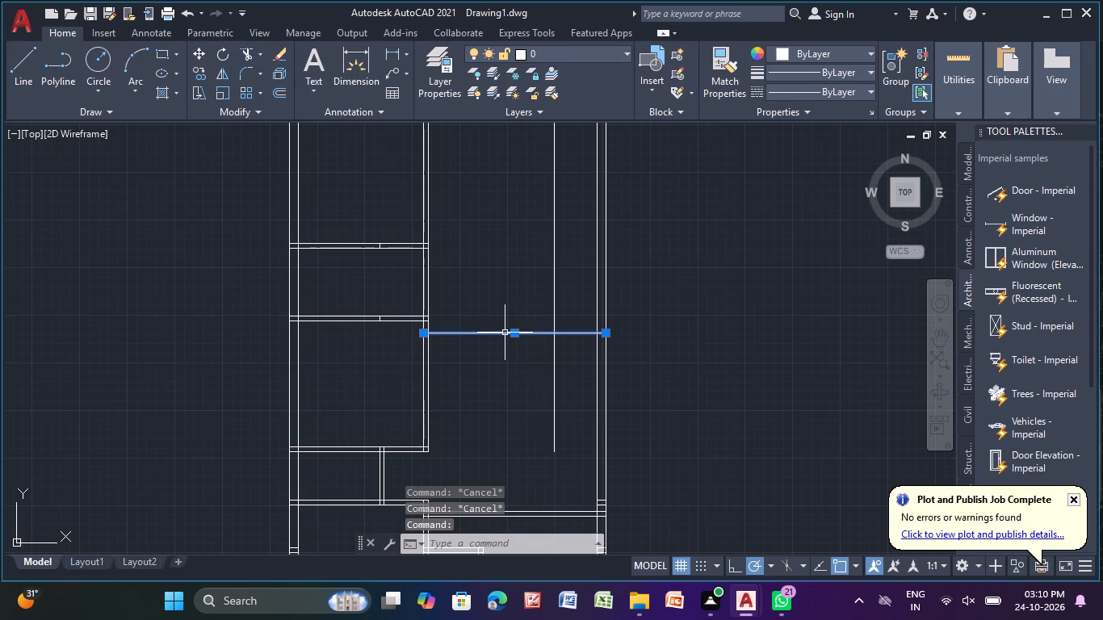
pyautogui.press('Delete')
# Extend the vertical line offset 11' down to the lower horizontal partition.
pyautogui.scroll(-1, 505, 333)
pyautogui.moveTo(505, 333); pyautogui.dragTo(508, 276, button='middle')
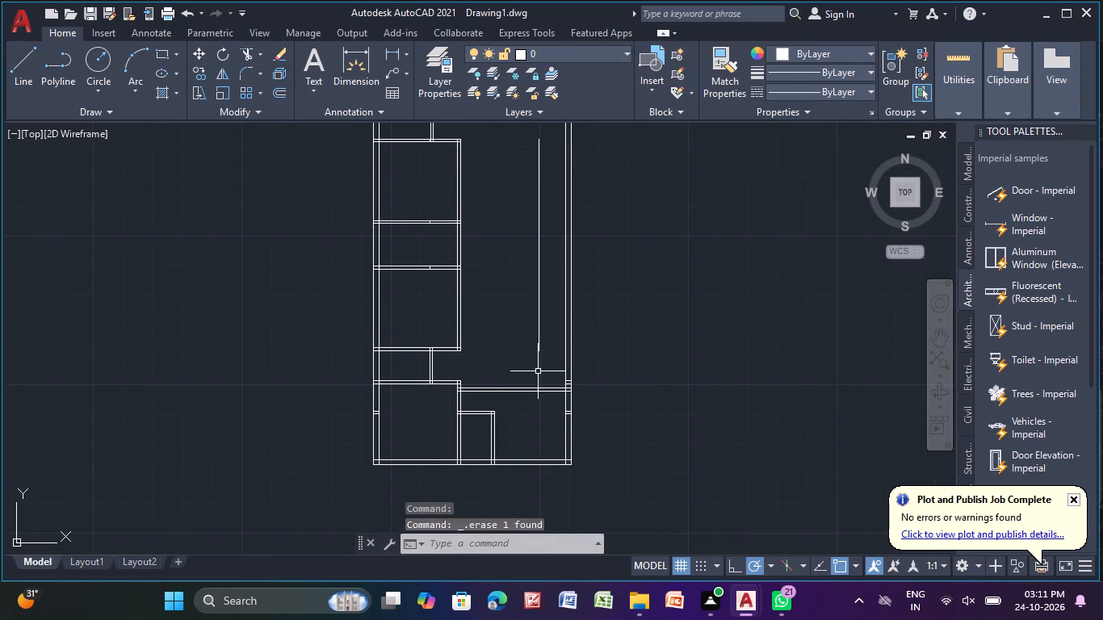
pyautogui.moveTo(529, 358); pyautogui.dragTo(528, 347, button='middle')
pyautogui.write('ex')
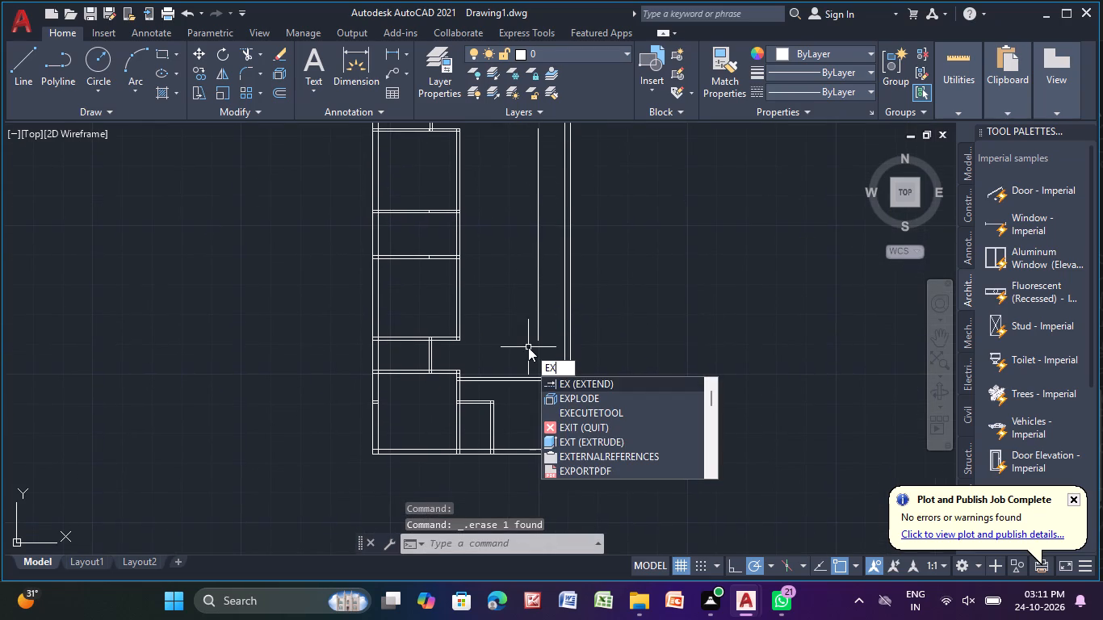
pyautogui.click(587, 381)
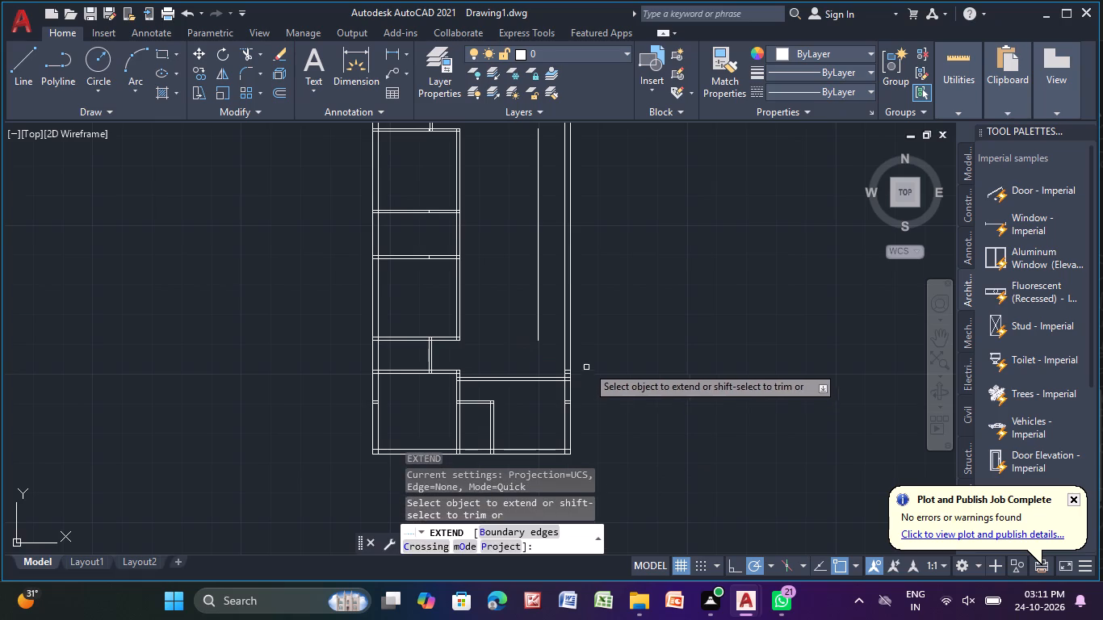
pyautogui.click(539, 314)
# Extend both pairs of horizontal partition lines from the middle left-hand rooms across to the new vertical line.
pyautogui.moveTo(492, 253); pyautogui.dragTo(489, 333, button='middle')
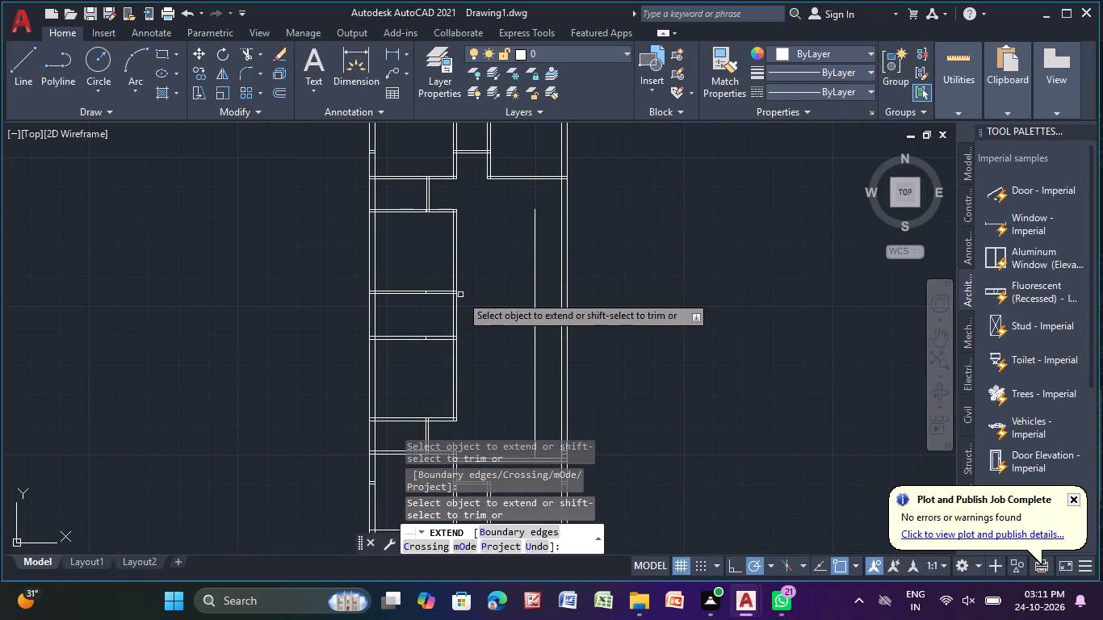
pyautogui.scroll(2, 460, 296)
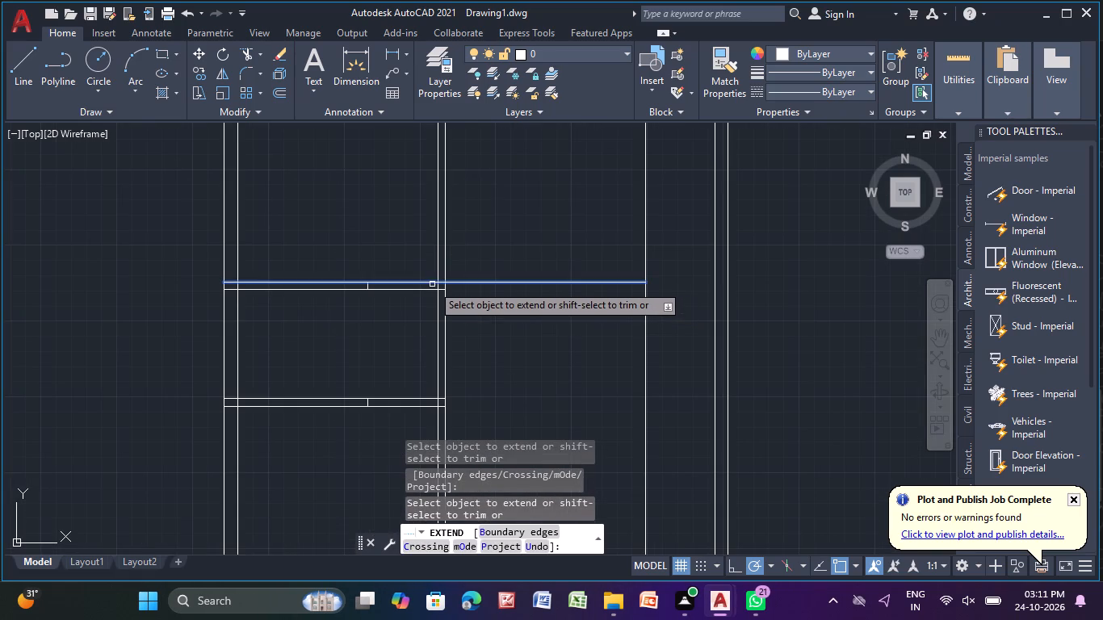
pyautogui.click(427, 283)
pyautogui.click(419, 290)
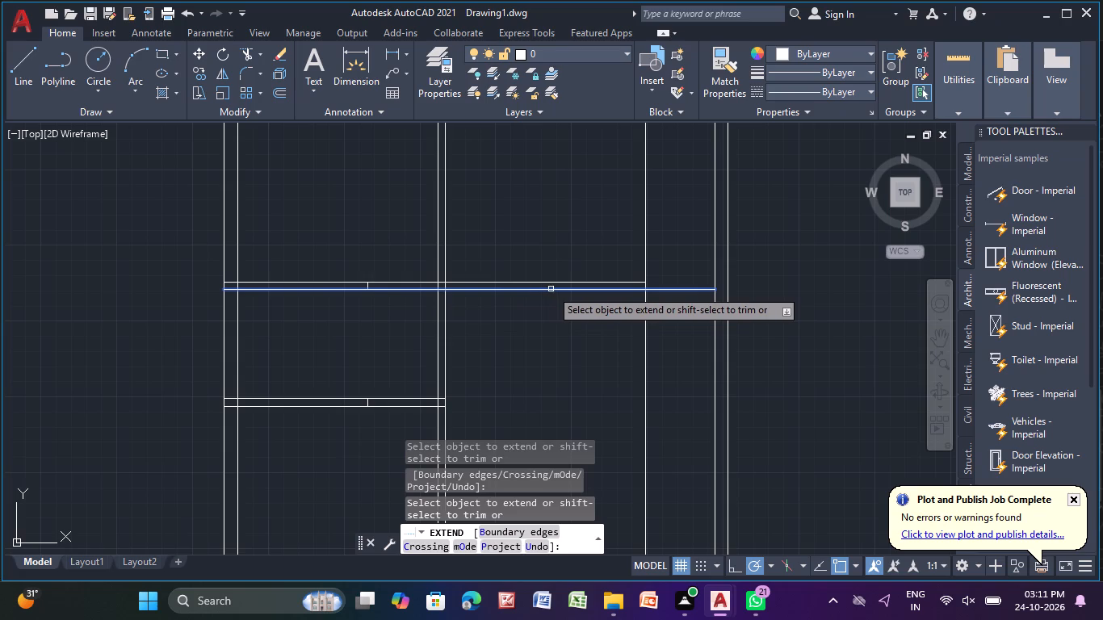
pyautogui.scroll(-1, 588, 343)
pyautogui.moveTo(582, 346); pyautogui.dragTo(575, 358, button='middle')
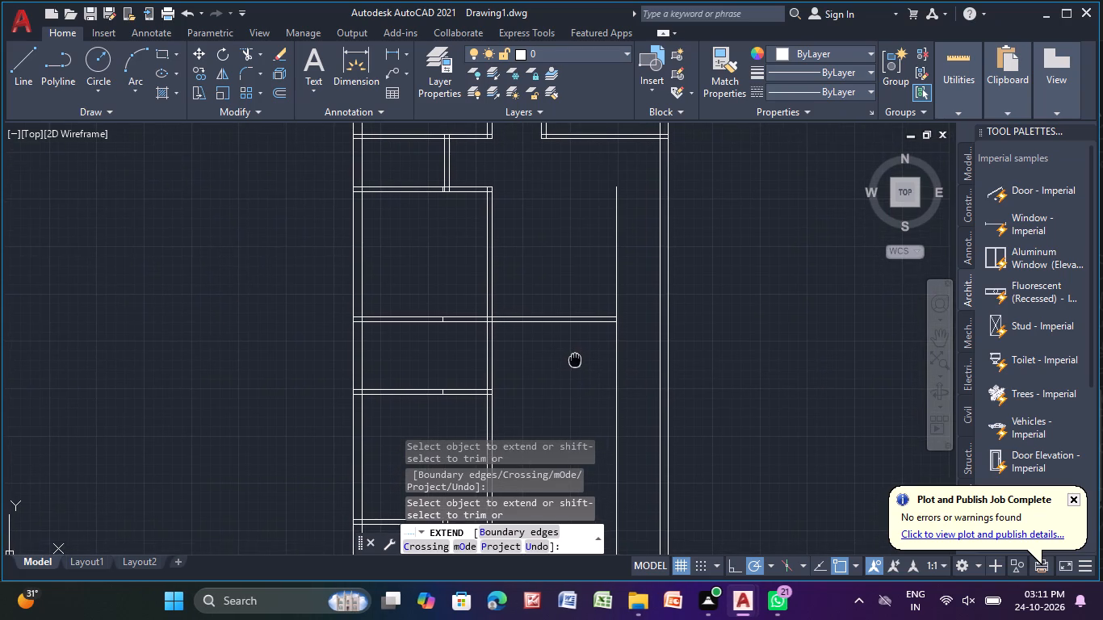
pyautogui.moveTo(575, 358); pyautogui.dragTo(575, 358, button='middle')
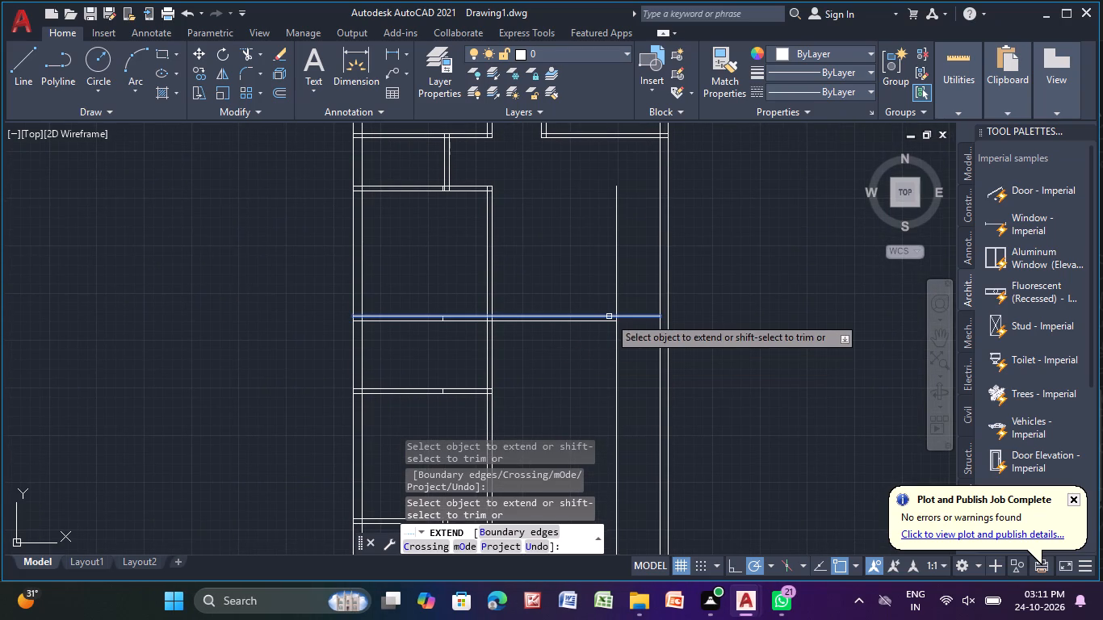
pyautogui.moveTo(543, 353); pyautogui.dragTo(544, 306, button='middle')
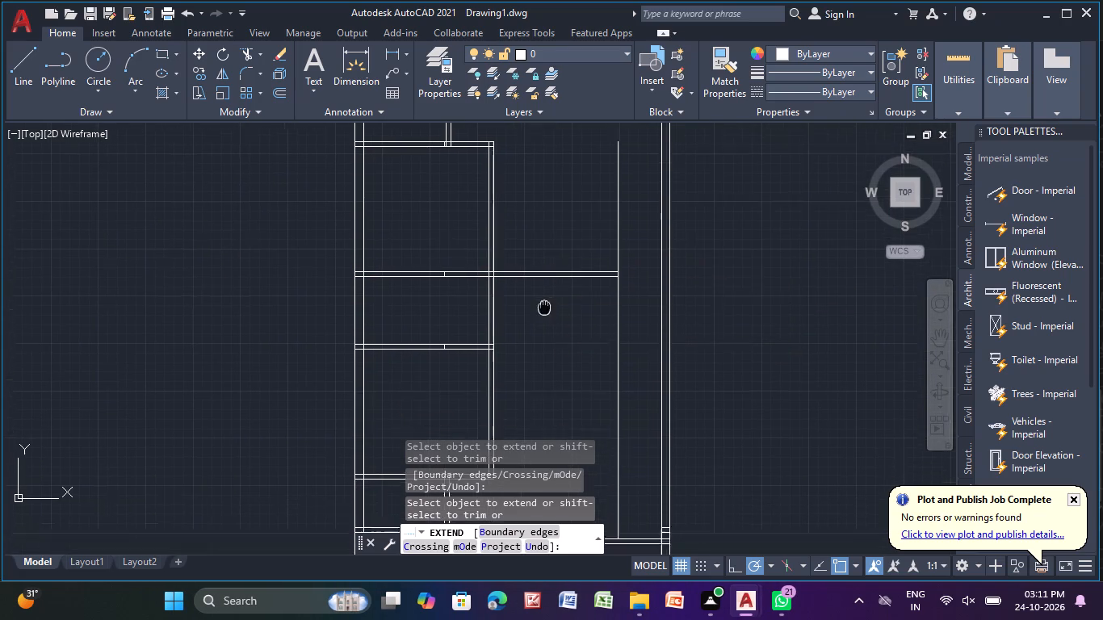
pyautogui.moveTo(544, 306); pyautogui.dragTo(531, 237, button='middle')
pyautogui.scroll(1, 476, 285)
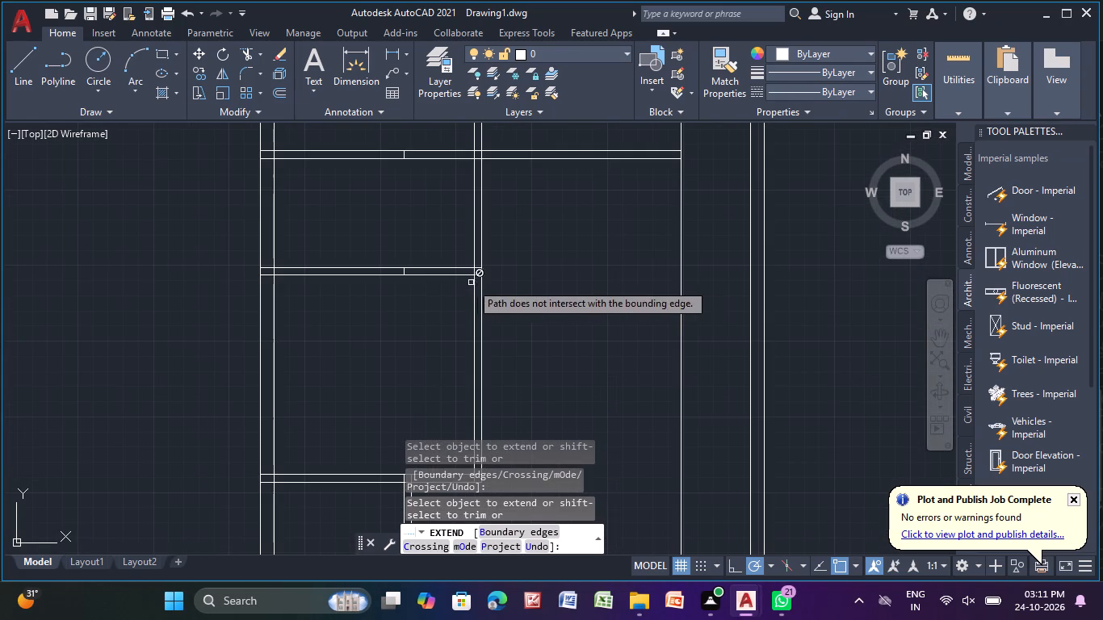
pyautogui.click(465, 269)
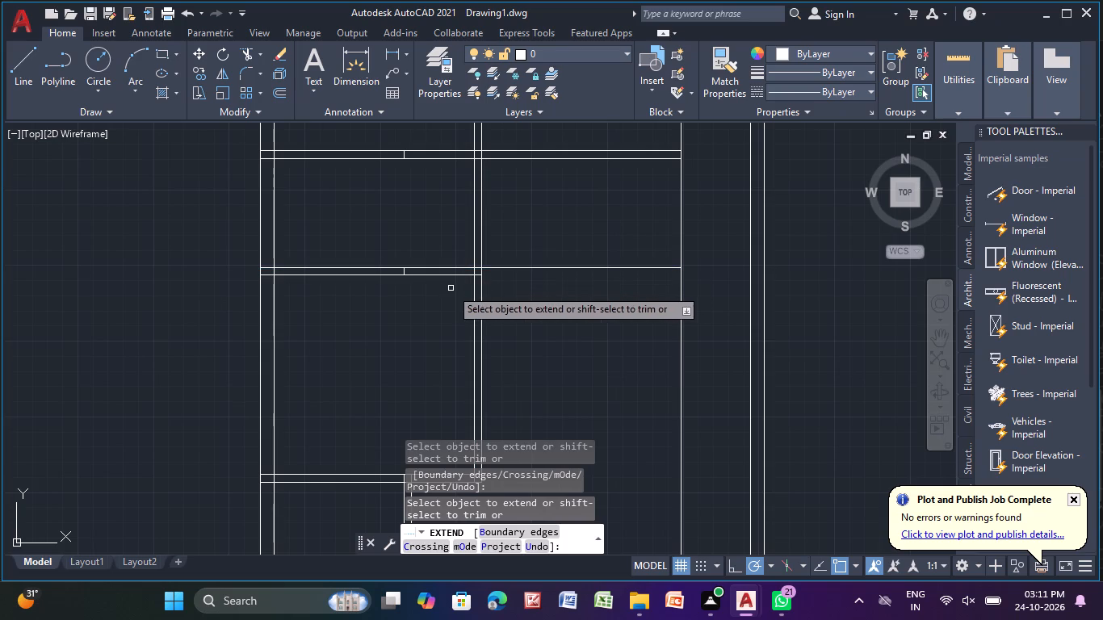
pyautogui.click(460, 273)
# Extend the new vertical line up to the bottom wall of the upper right room.
pyautogui.scroll(-2, 519, 264)
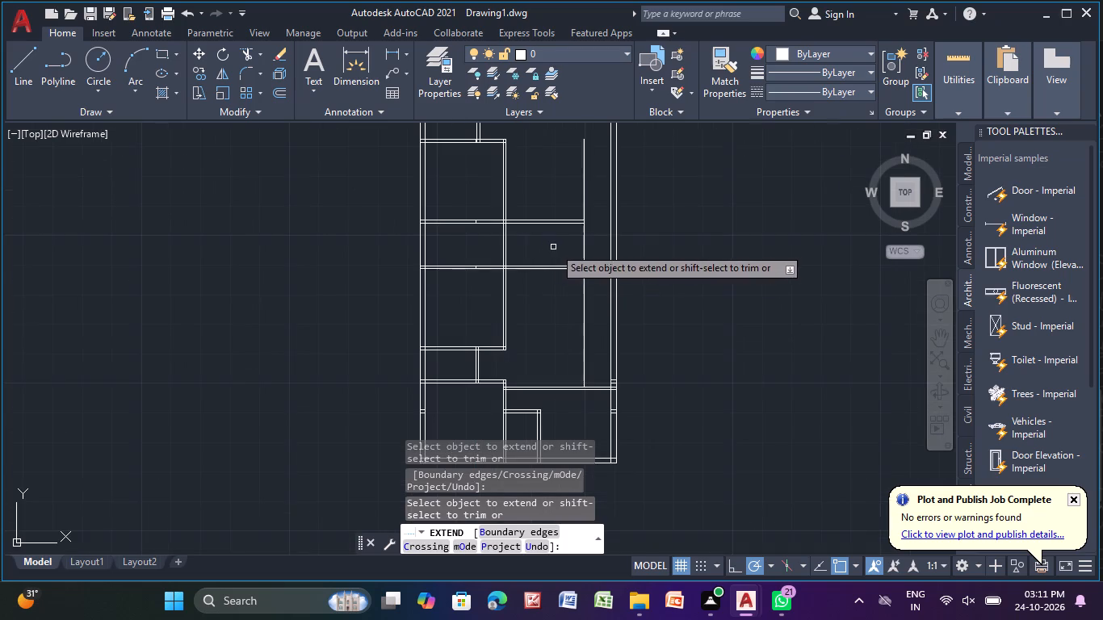
pyautogui.moveTo(546, 269); pyautogui.dragTo(497, 345, button='middle')
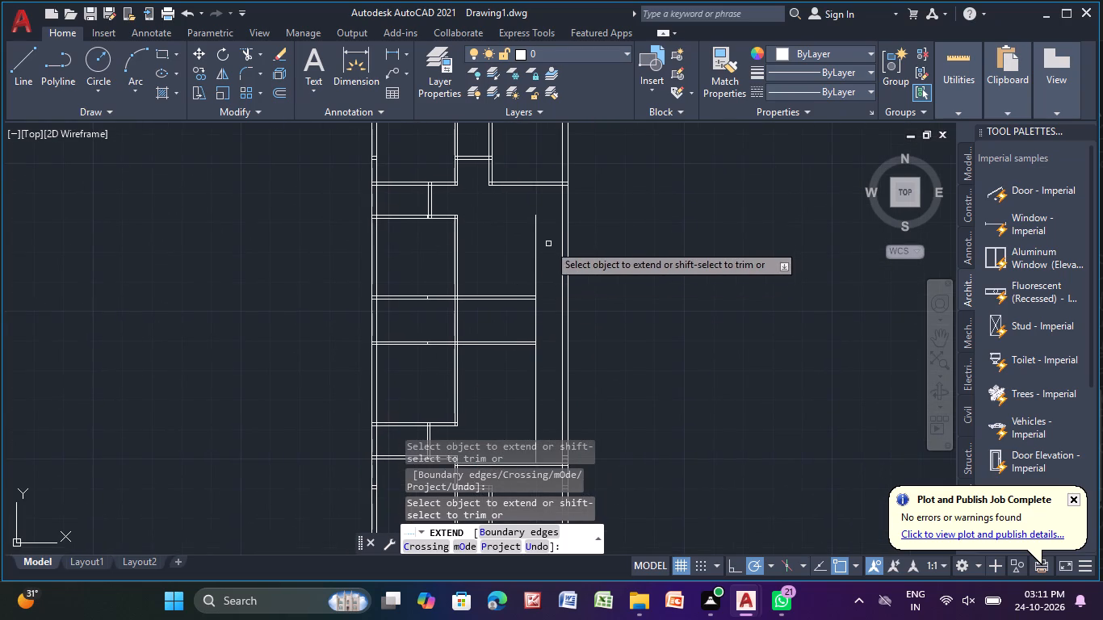
pyautogui.moveTo(548, 244); pyautogui.dragTo(513, 300, button='middle')
pyautogui.click(501, 280)
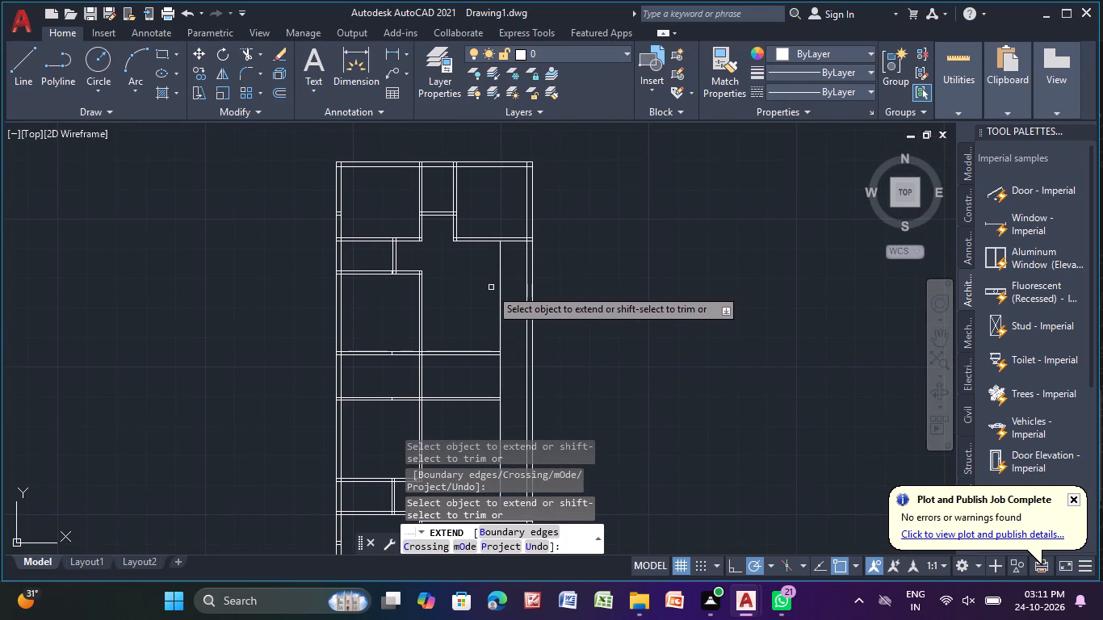
pyautogui.press('Escape')
pyautogui.press('Escape')
pyautogui.press('Escape')
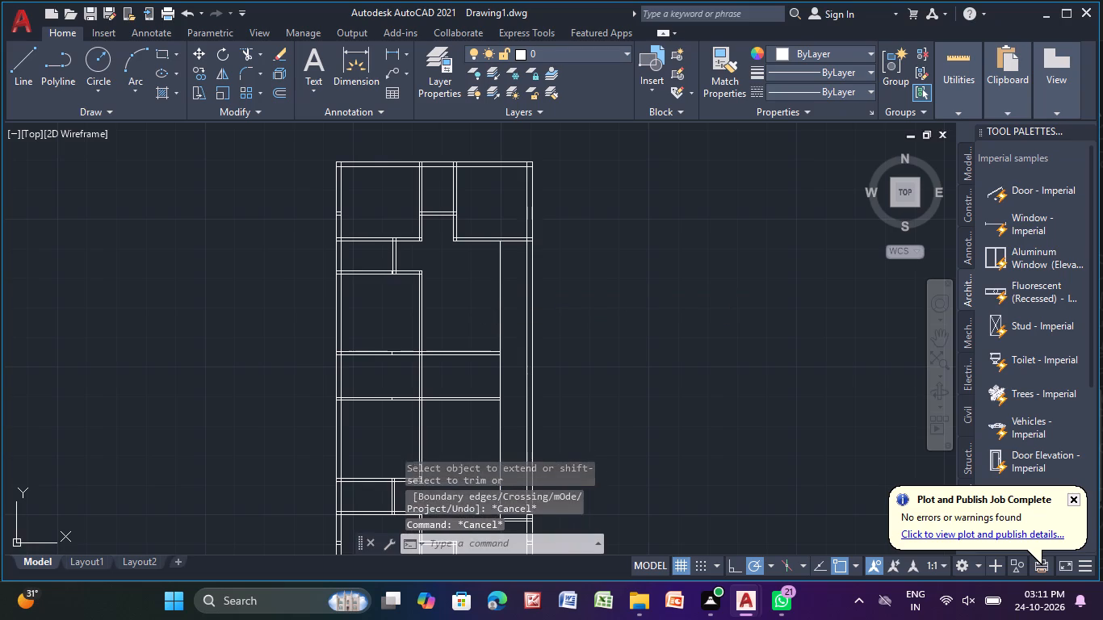
pyautogui.press('Escape')
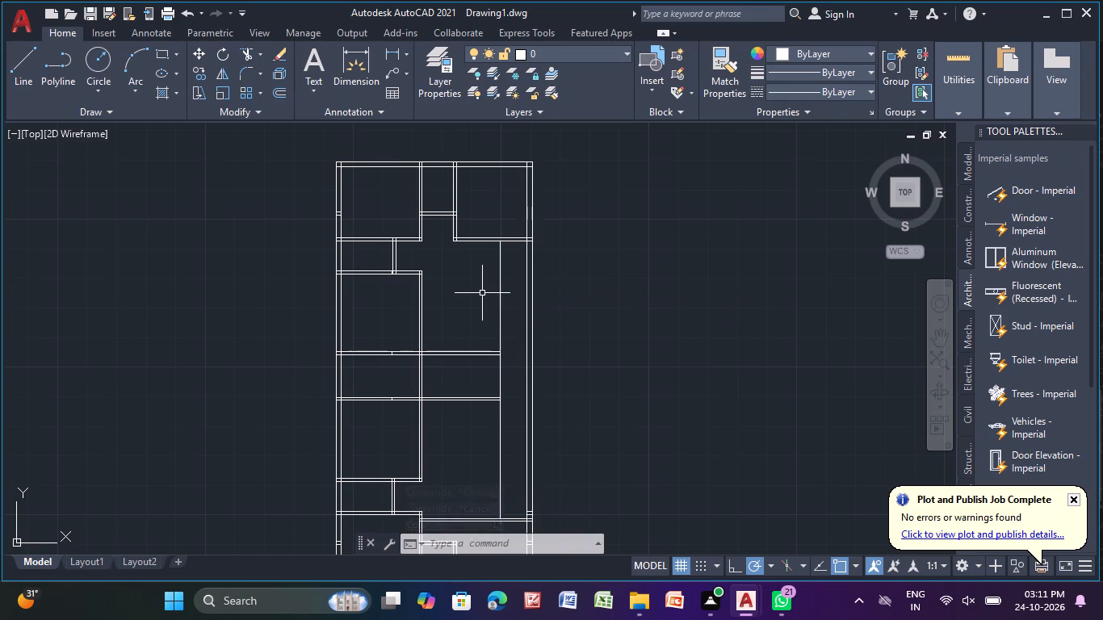
# Draw a 5" thick partition outline left of the new vertical line, rising from the lower horizontal partition and closed partway up.
pyautogui.moveTo(489, 316); pyautogui.dragTo(480, 248, button='middle')
pyautogui.moveTo(484, 358); pyautogui.dragTo(499, 299, button='middle')
pyautogui.scroll(1, 490, 354)
pyautogui.click(31, 63)
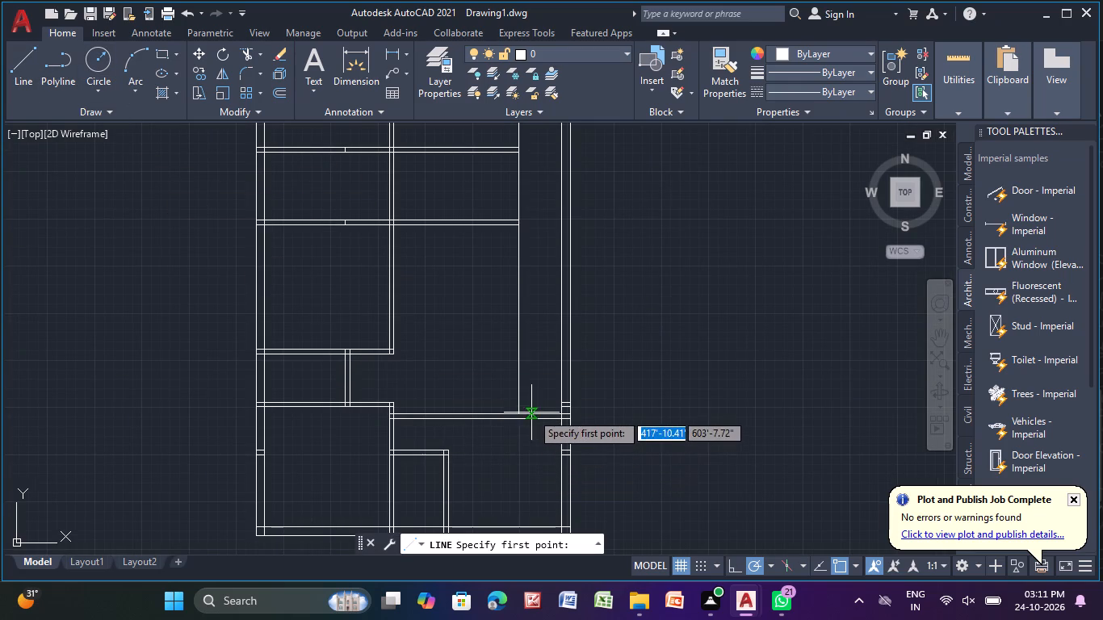
pyautogui.scroll(3, 529, 413)
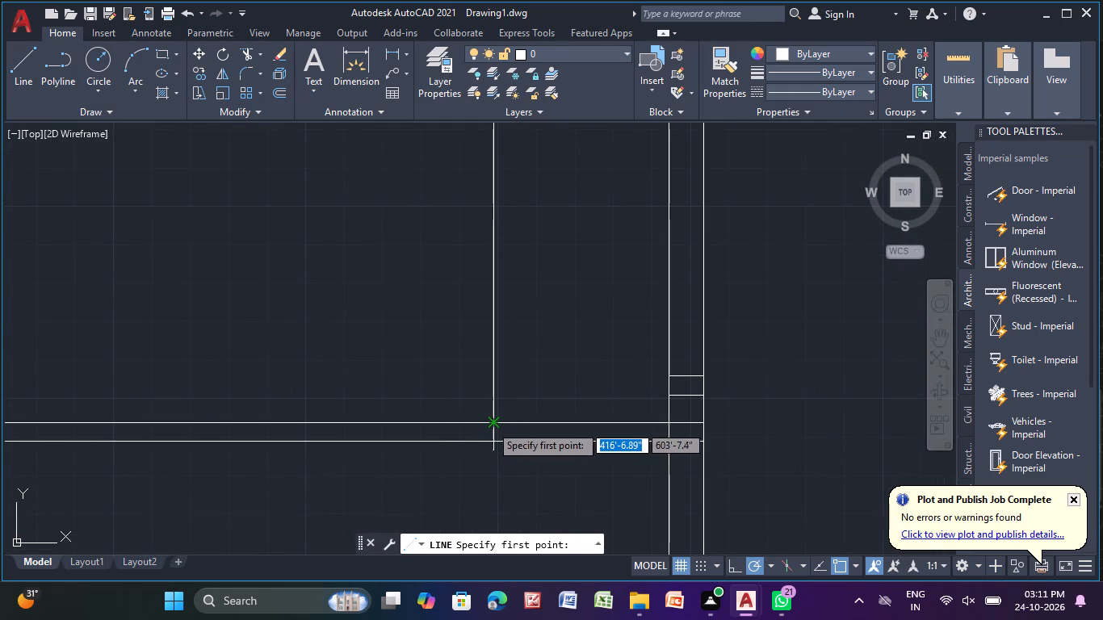
pyautogui.click(493, 423)
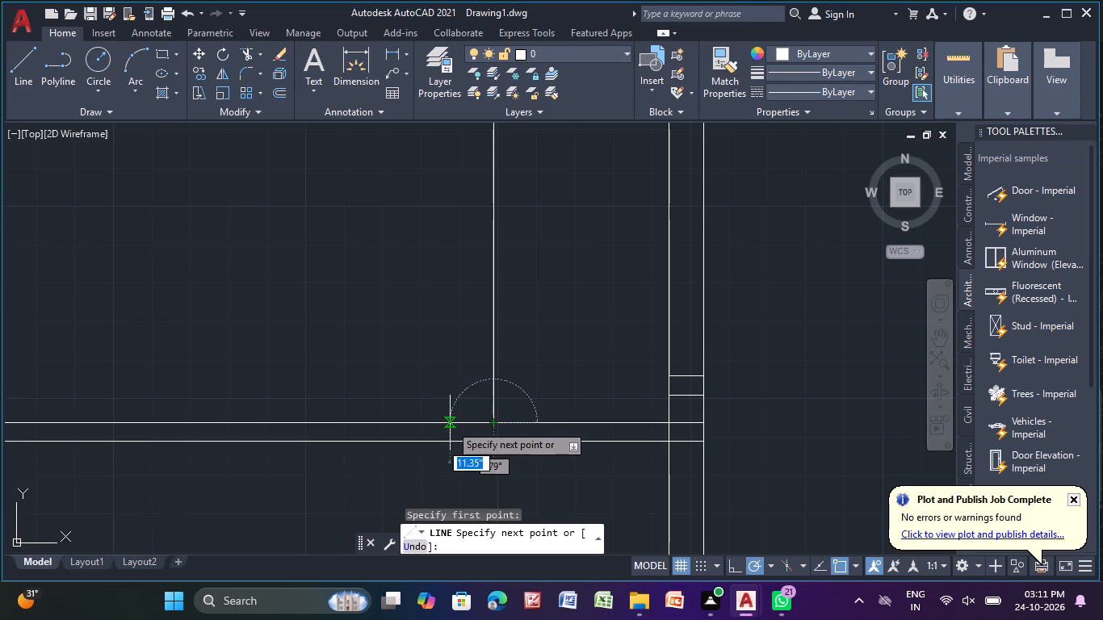
pyautogui.press('5')
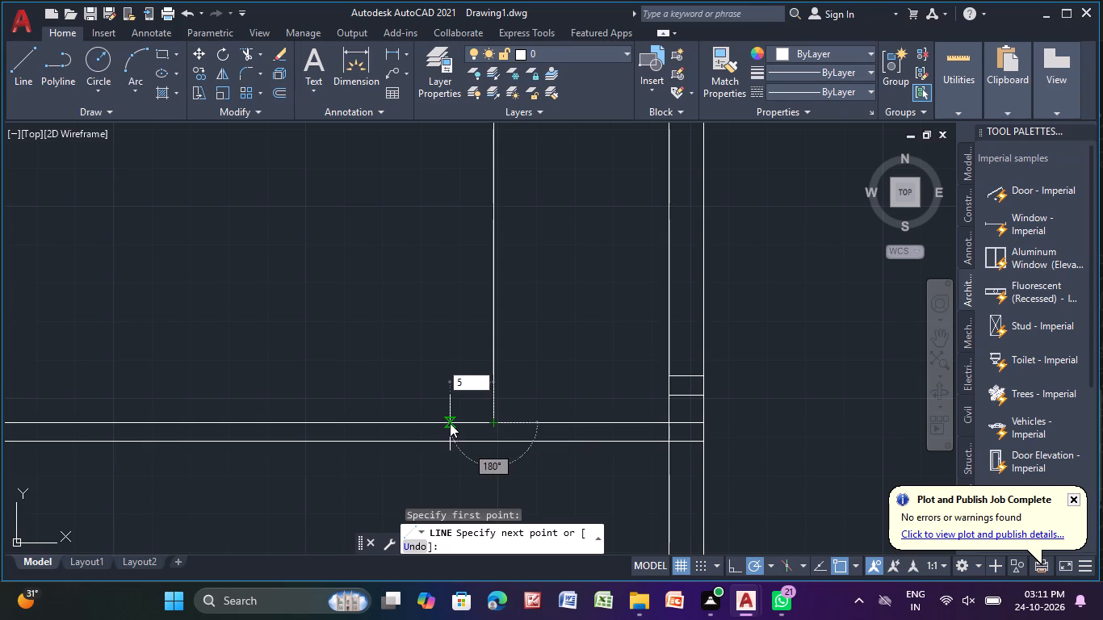
pyautogui.hotkey('shift', '"')
pyautogui.press('Return')
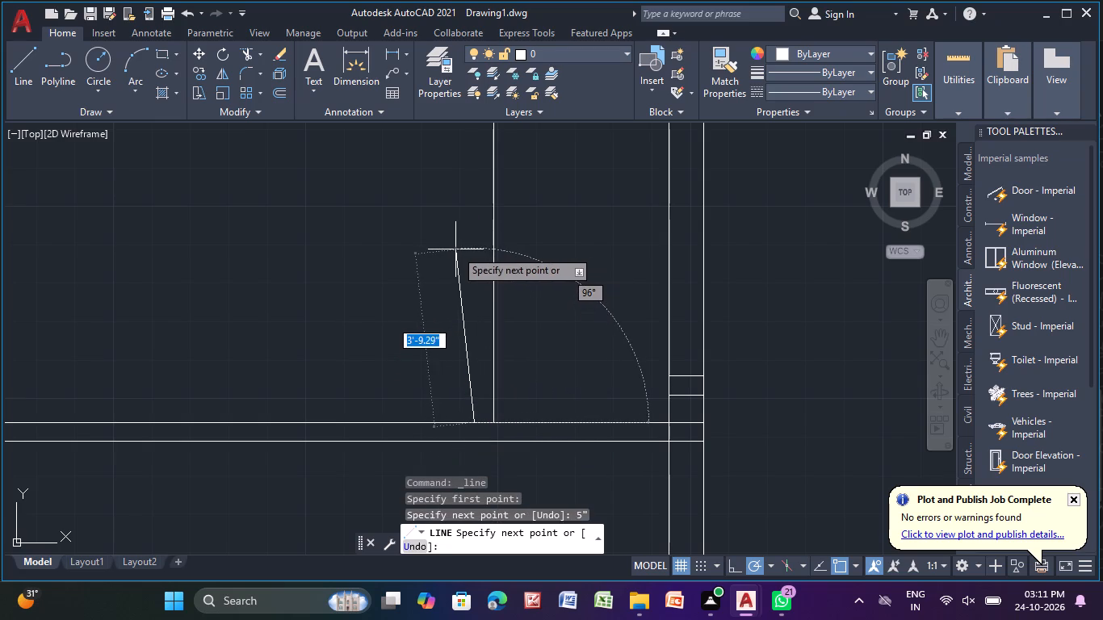
pyautogui.moveTo(453, 247); pyautogui.dragTo(479, 373, button='middle')
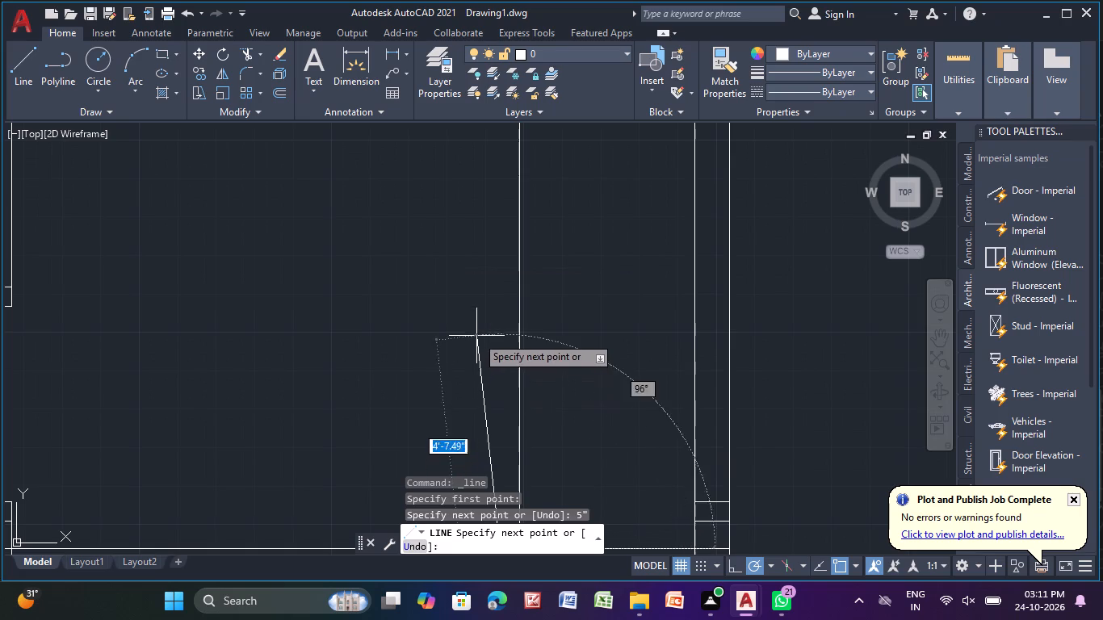
pyautogui.scroll(-2, 502, 182)
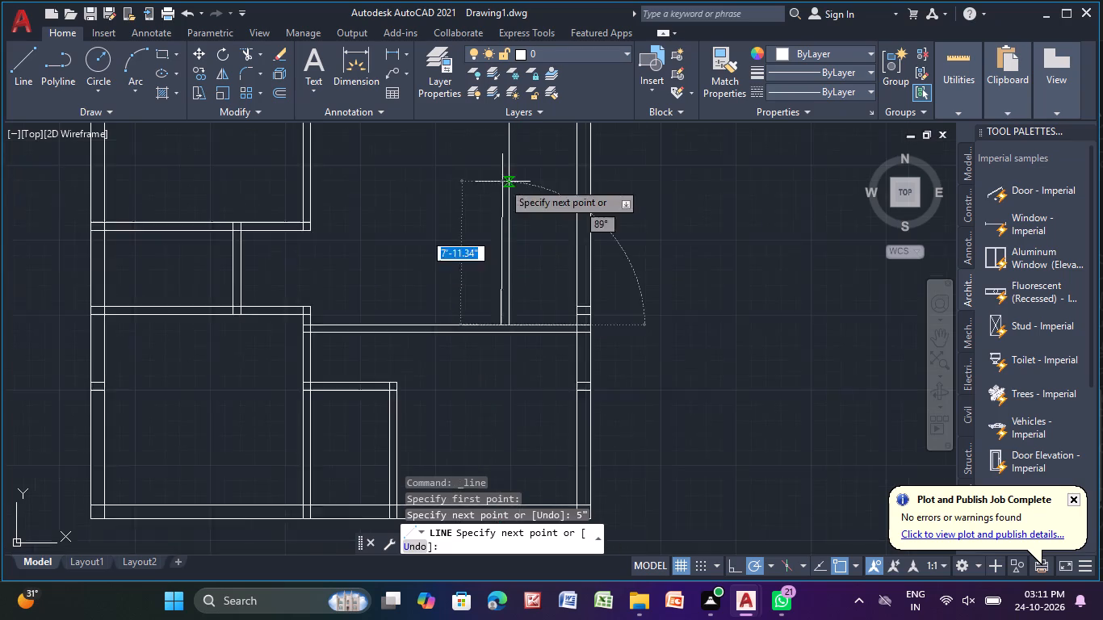
pyautogui.moveTo(502, 182); pyautogui.dragTo(501, 374, button='middle')
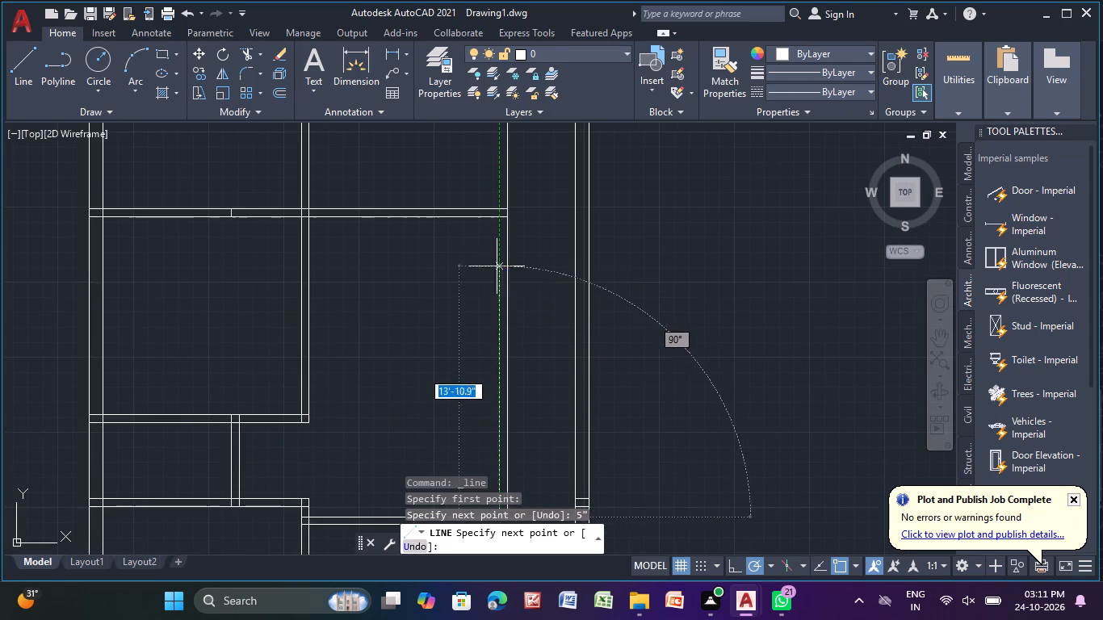
pyautogui.click(493, 301)
pyautogui.click(509, 302)
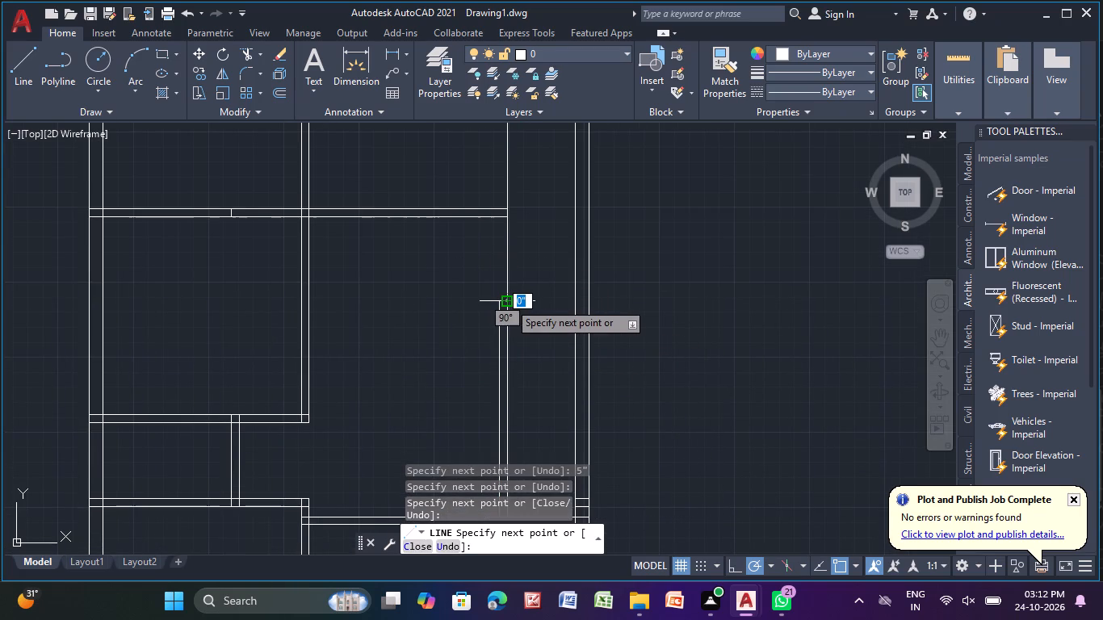
pyautogui.press('Escape')
pyautogui.press('Escape')
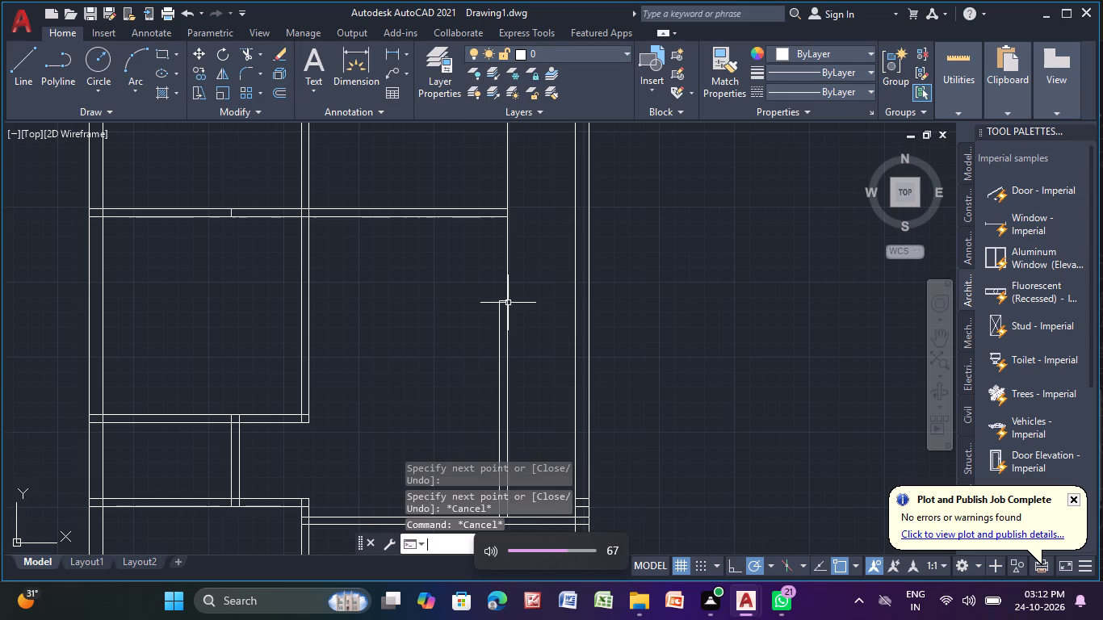
# Draw a short line across the lower horizontal partition, aligned with the small lower room's right-hand partition face.
pyautogui.moveTo(492, 426); pyautogui.dragTo(501, 250, button='middle')
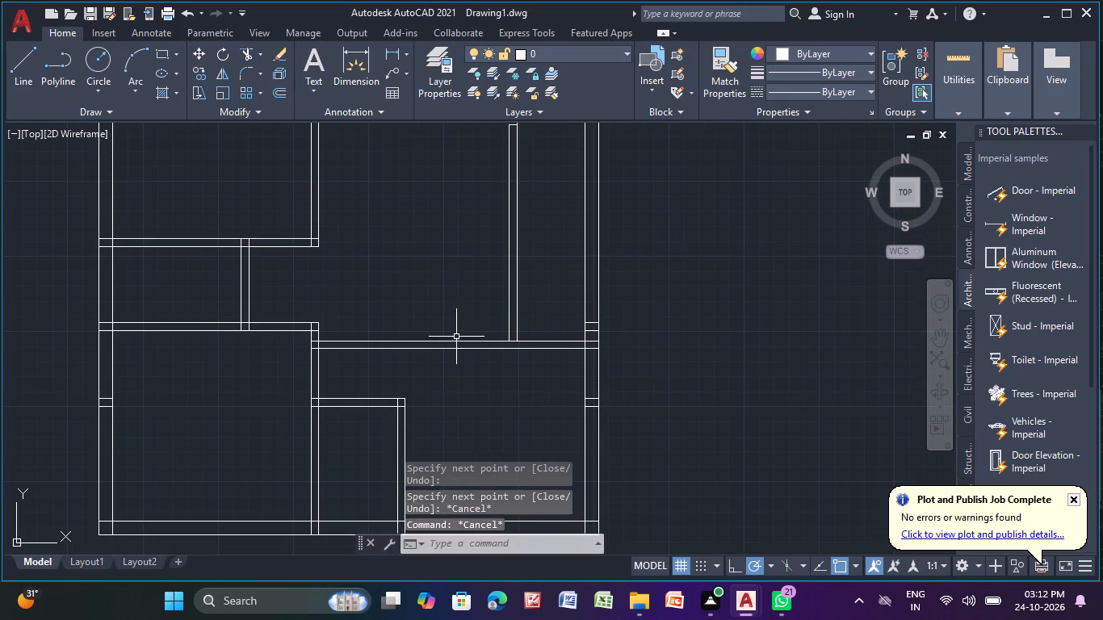
pyautogui.moveTo(451, 361); pyautogui.dragTo(471, 359, button='middle')
pyautogui.click(24, 64)
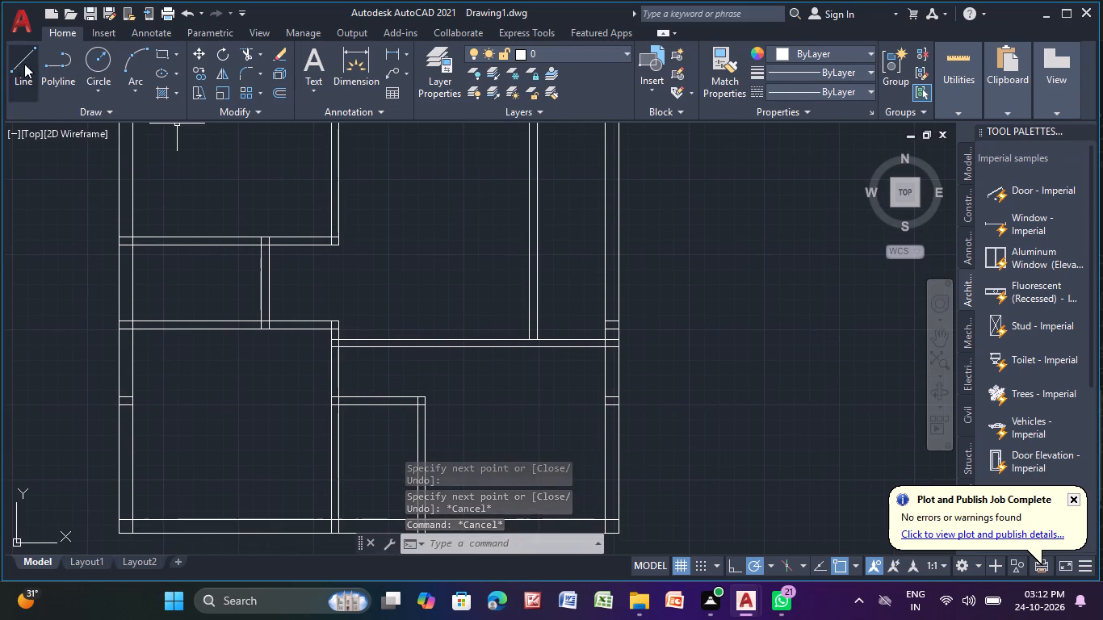
pyautogui.click(424, 349)
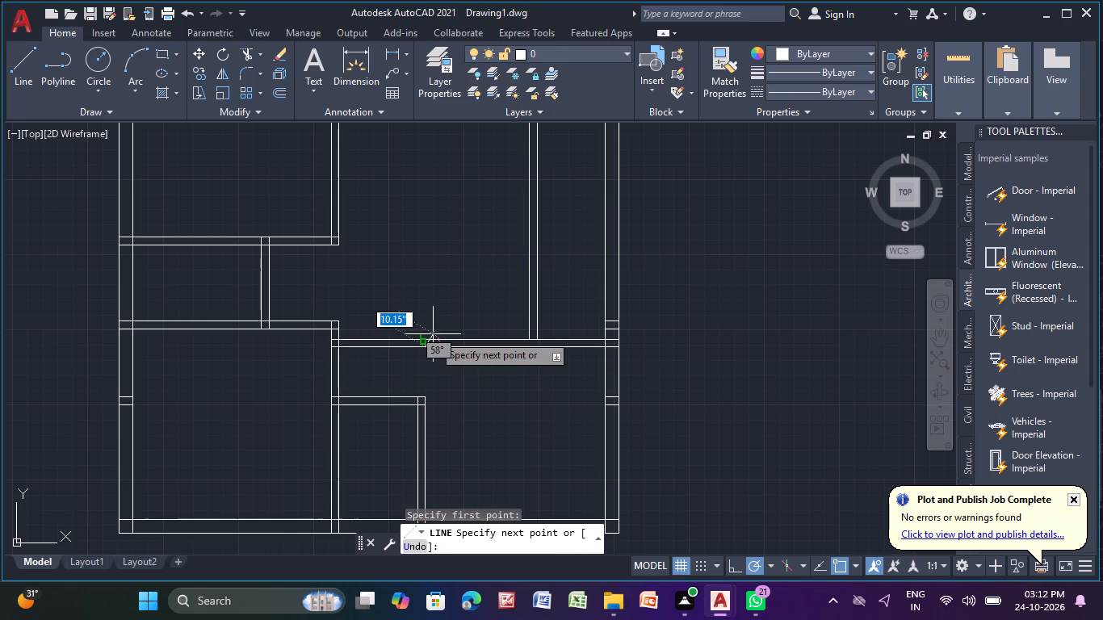
pyautogui.click(423, 343)
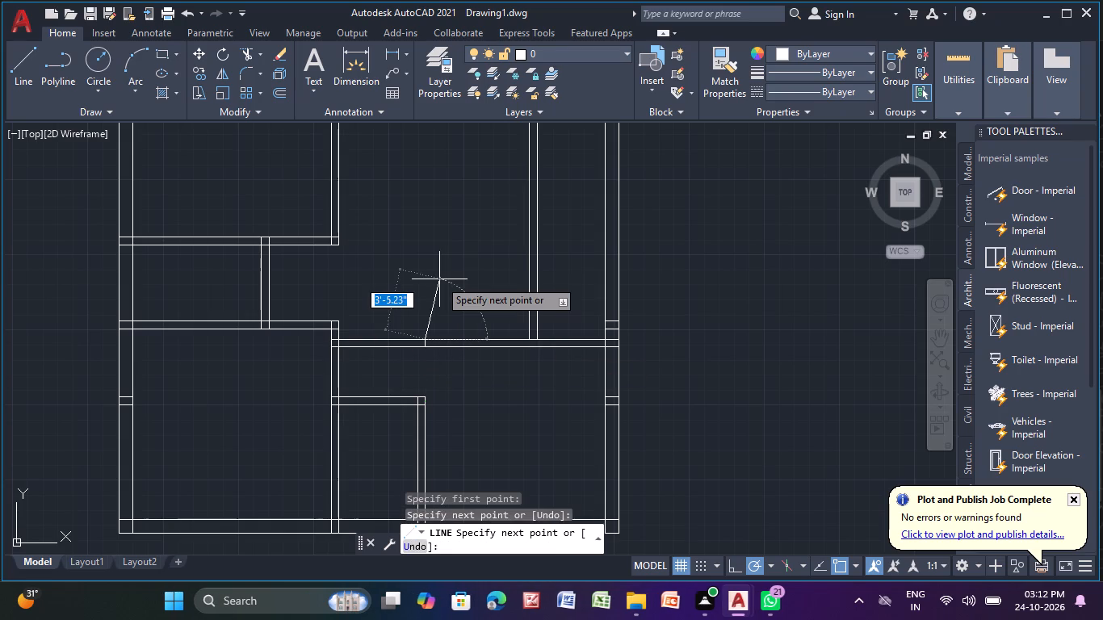
pyautogui.press('Escape')
# Trim the lower horizontal partition lines between the left-hand rooms' wall and the new short cross line.
pyautogui.click(247, 53)
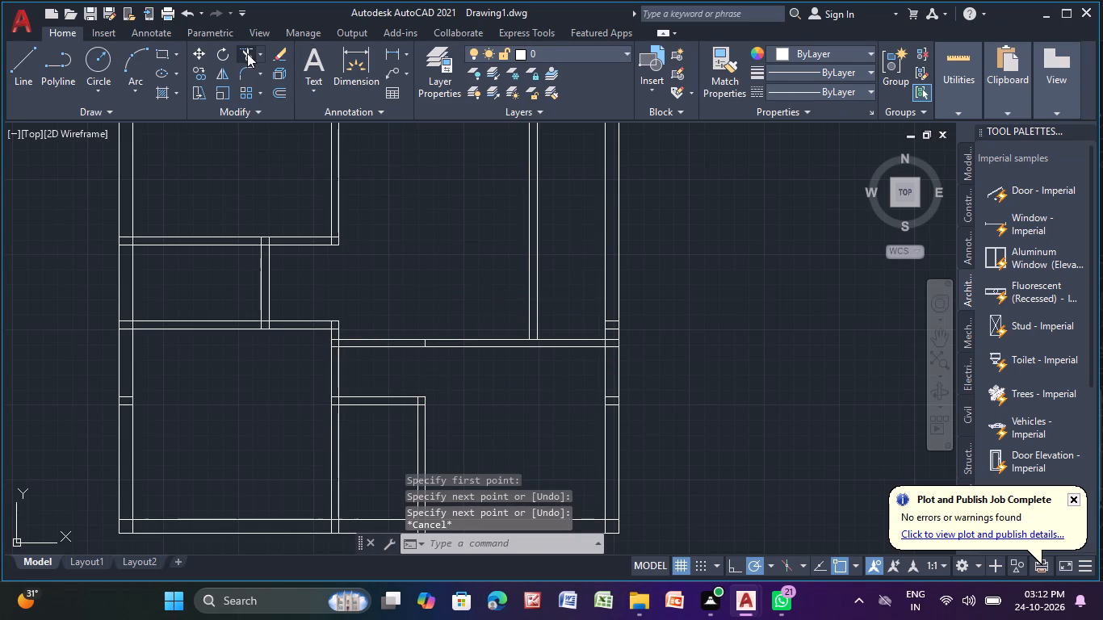
pyautogui.moveTo(378, 331); pyautogui.dragTo(378, 362)
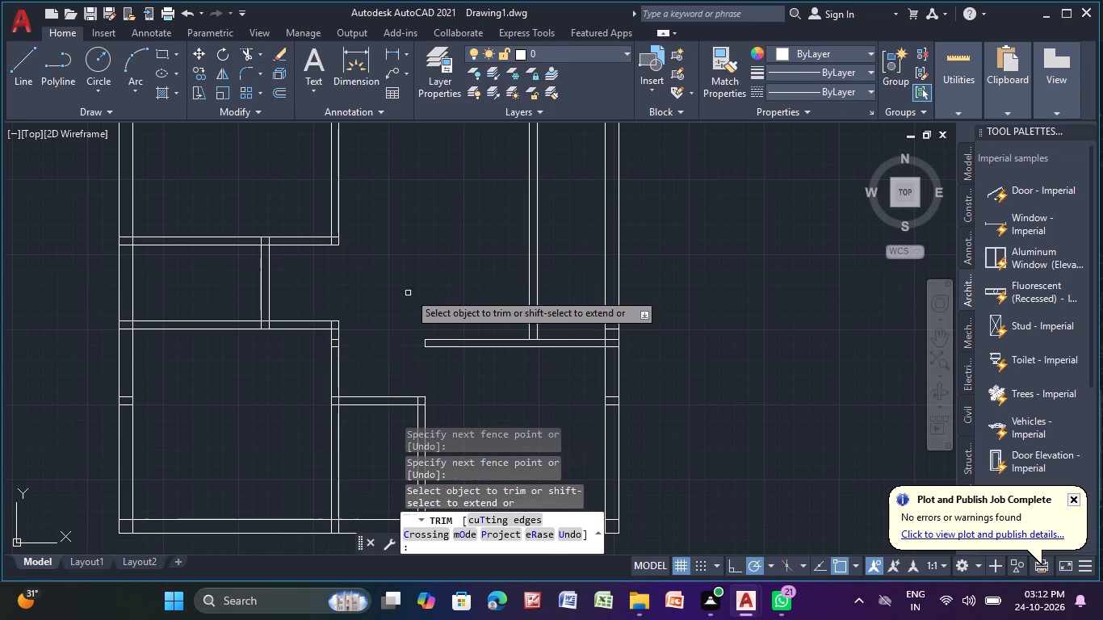
pyautogui.moveTo(430, 258); pyautogui.dragTo(423, 321, button='middle')
pyautogui.press('Escape')
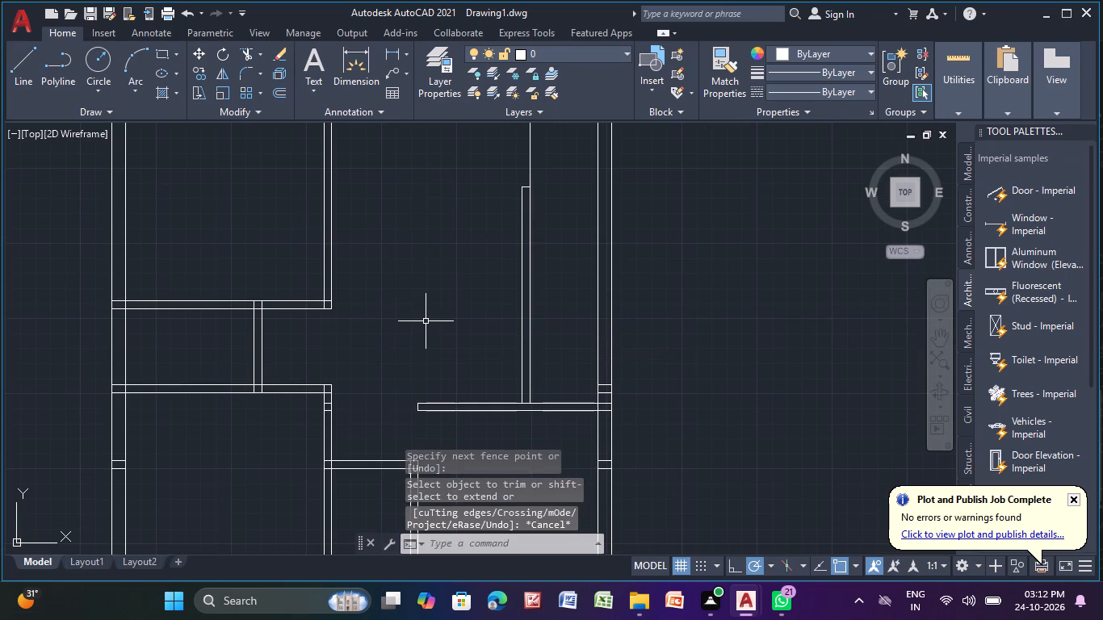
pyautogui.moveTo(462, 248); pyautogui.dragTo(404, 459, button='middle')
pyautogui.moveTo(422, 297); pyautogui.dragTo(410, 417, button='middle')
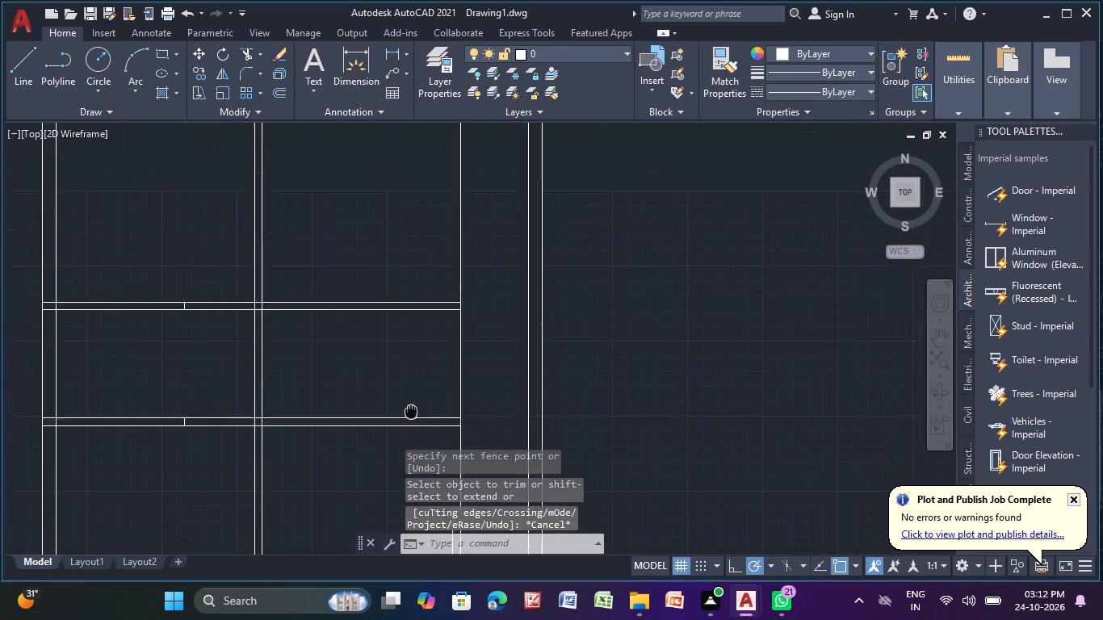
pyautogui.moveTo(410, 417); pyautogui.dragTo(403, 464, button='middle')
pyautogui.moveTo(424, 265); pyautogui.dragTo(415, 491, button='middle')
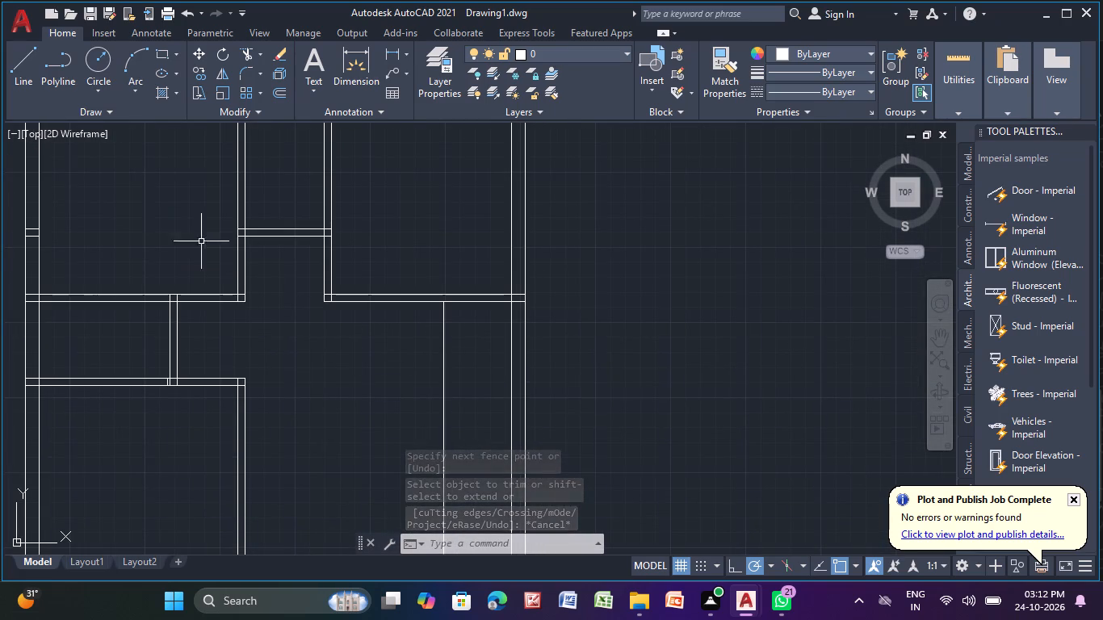
# Draw a 5" line leftward along the upper right room's bottom wall from the top of the long vertical line.
pyautogui.click(22, 75)
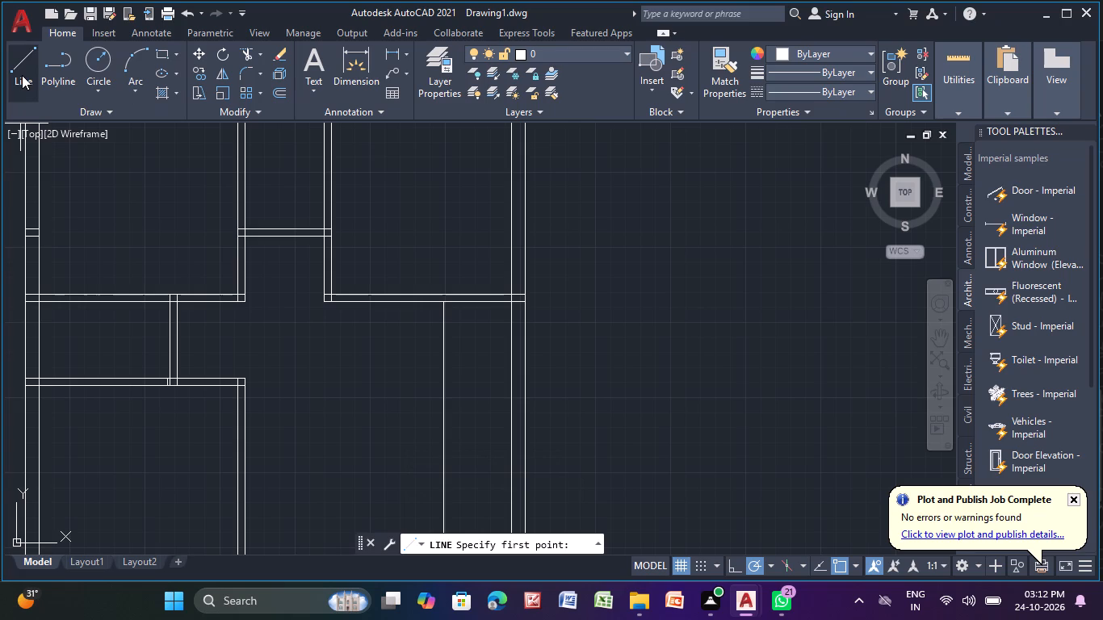
pyautogui.scroll(-1, 285, 399)
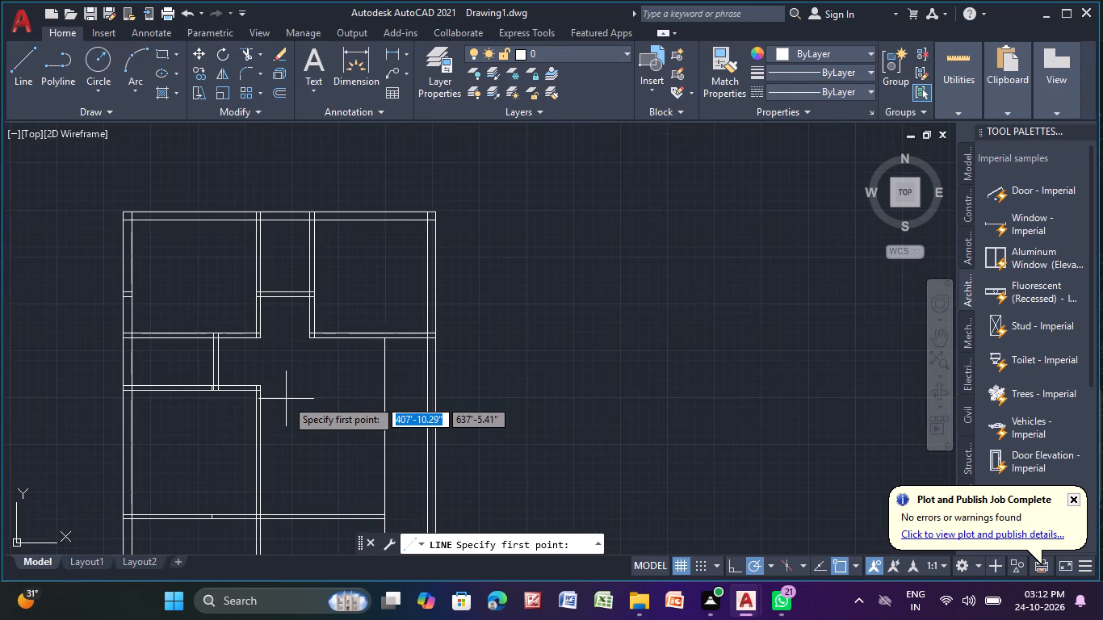
pyautogui.moveTo(286, 399); pyautogui.dragTo(384, 410, button='middle')
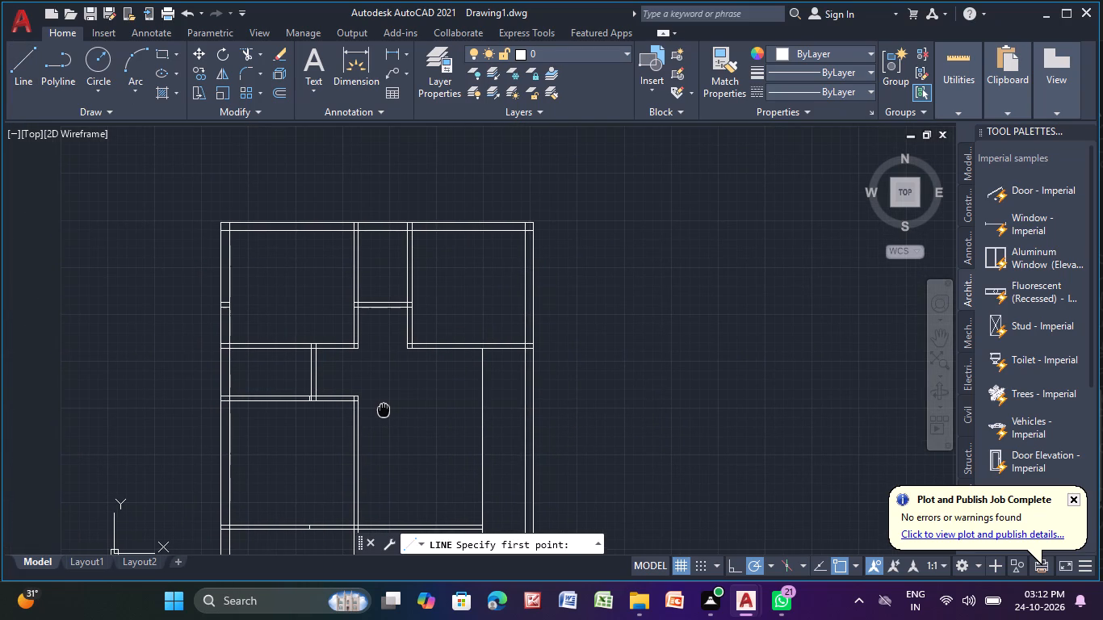
pyautogui.moveTo(384, 410); pyautogui.dragTo(399, 368, button='middle')
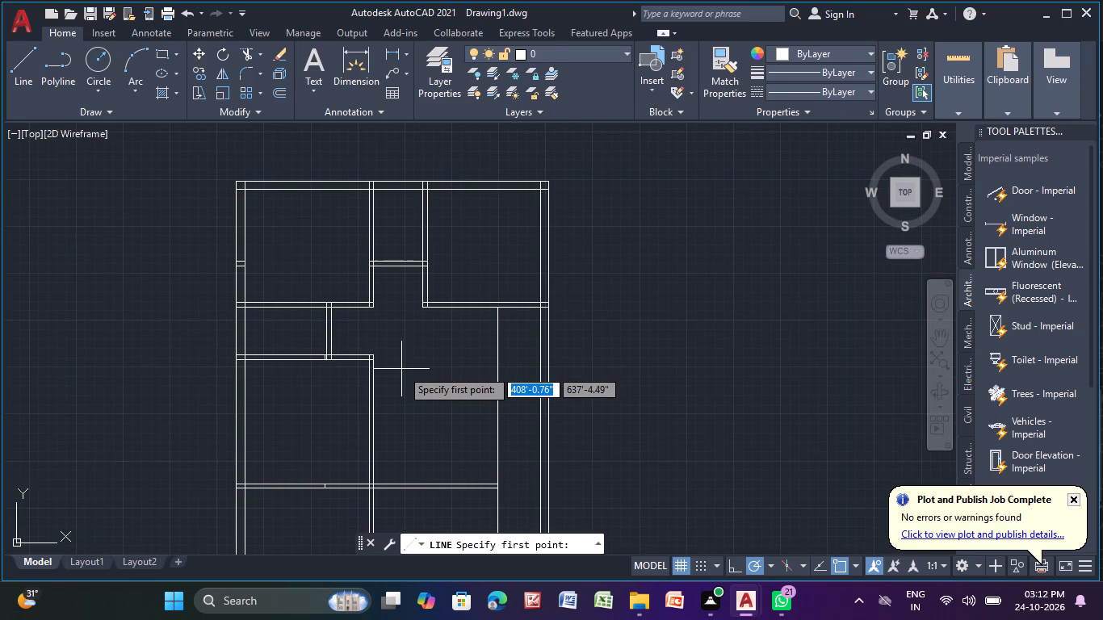
pyautogui.moveTo(401, 369); pyautogui.dragTo(379, 336, button='middle')
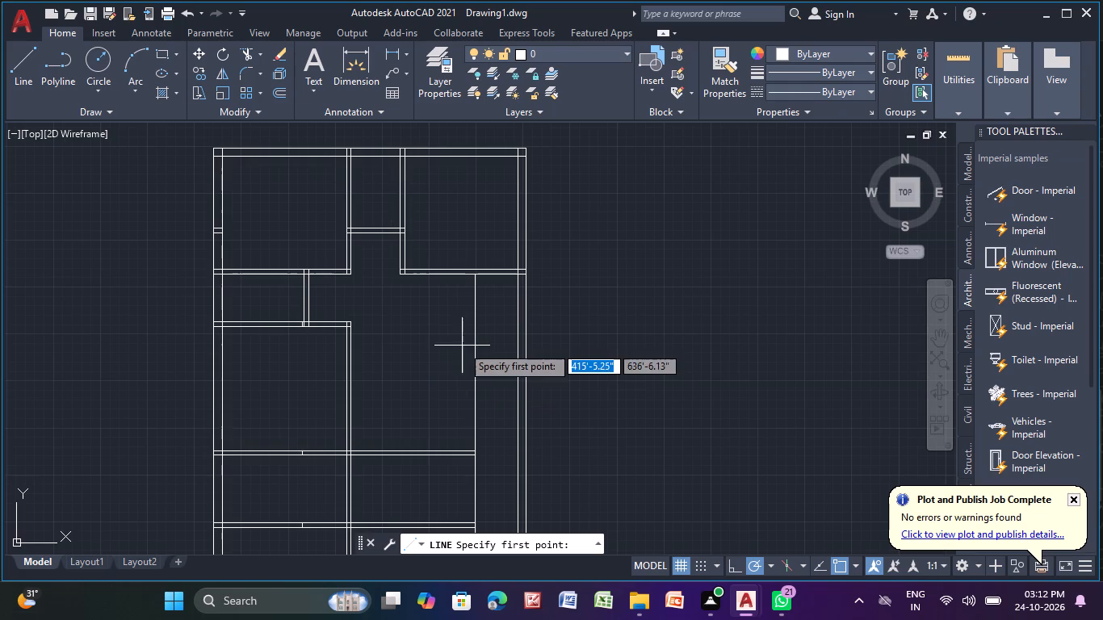
pyautogui.moveTo(438, 312); pyautogui.dragTo(423, 337, button='middle')
pyautogui.scroll(2, 400, 315)
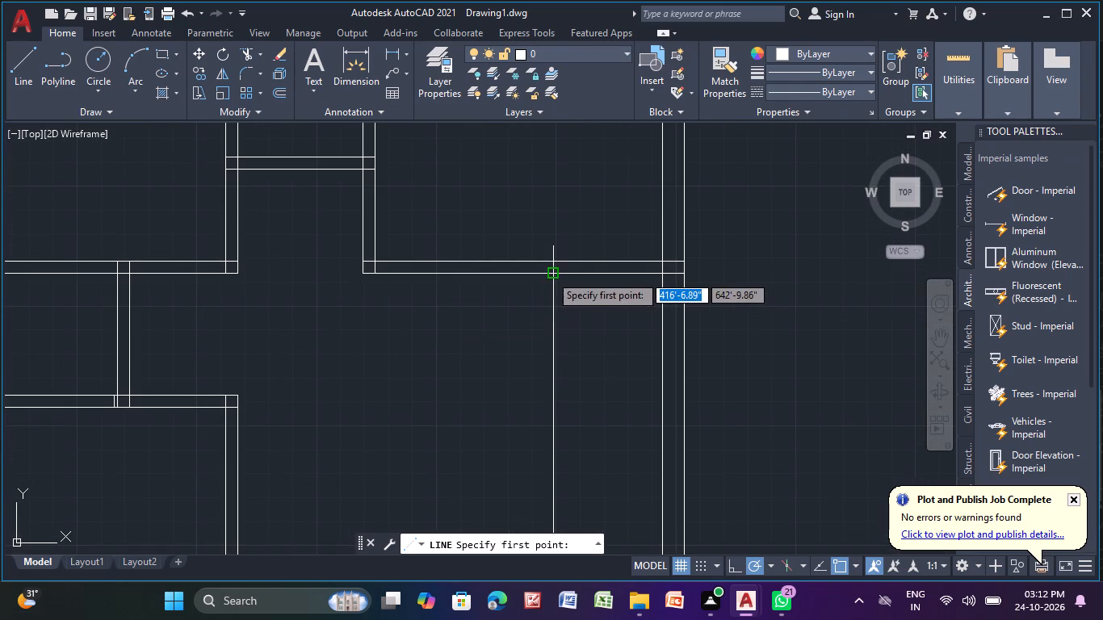
pyautogui.click(551, 274)
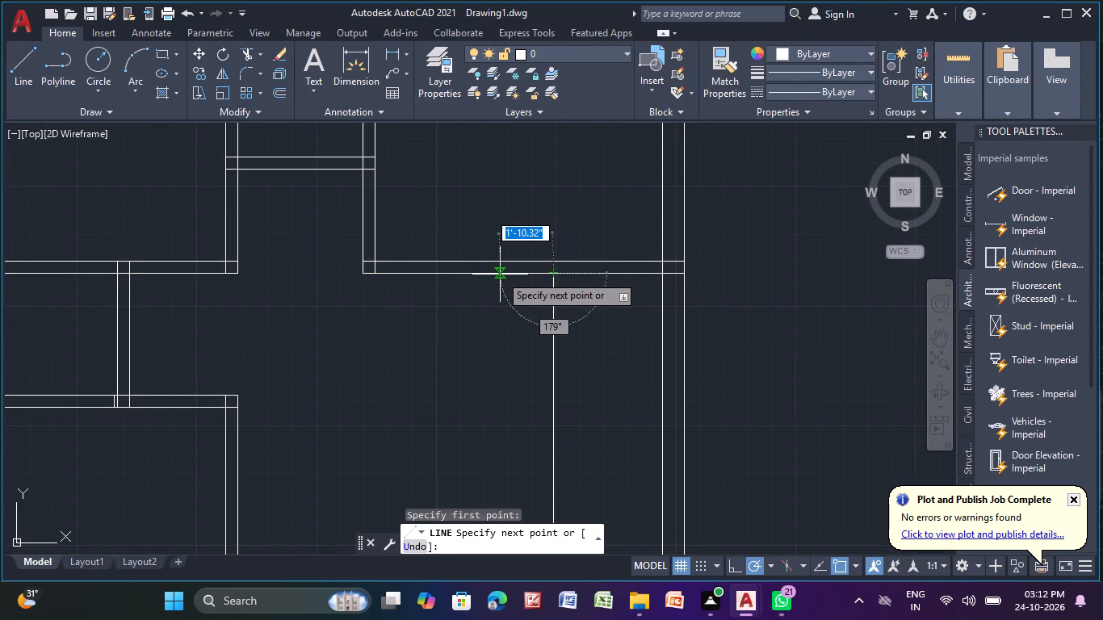
pyautogui.press('5')
pyautogui.hotkey('shift', '"')
pyautogui.press('Return')
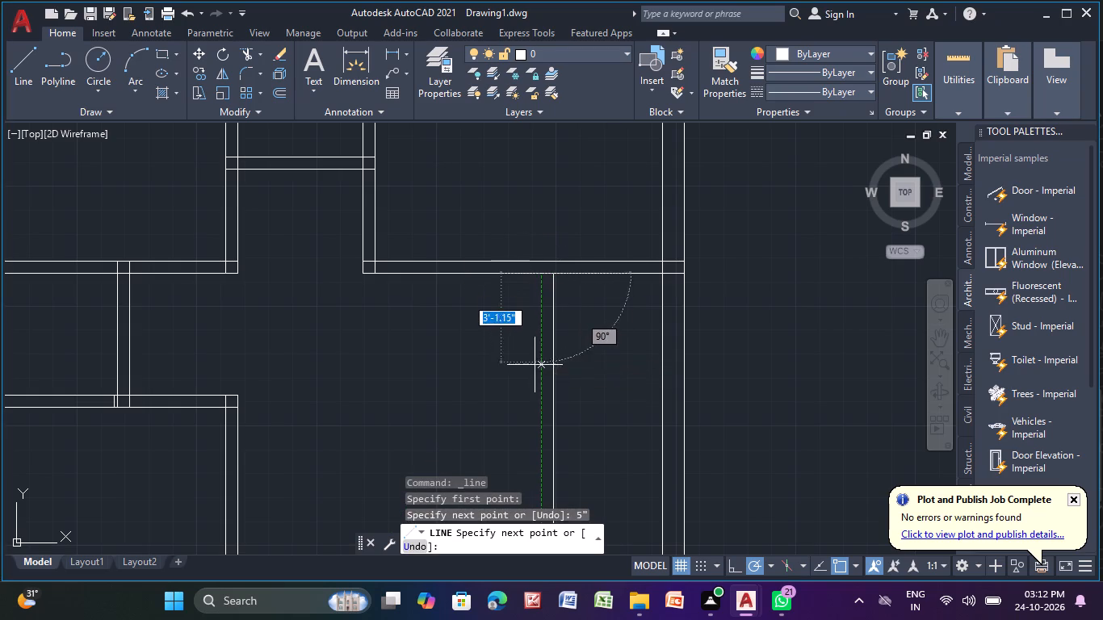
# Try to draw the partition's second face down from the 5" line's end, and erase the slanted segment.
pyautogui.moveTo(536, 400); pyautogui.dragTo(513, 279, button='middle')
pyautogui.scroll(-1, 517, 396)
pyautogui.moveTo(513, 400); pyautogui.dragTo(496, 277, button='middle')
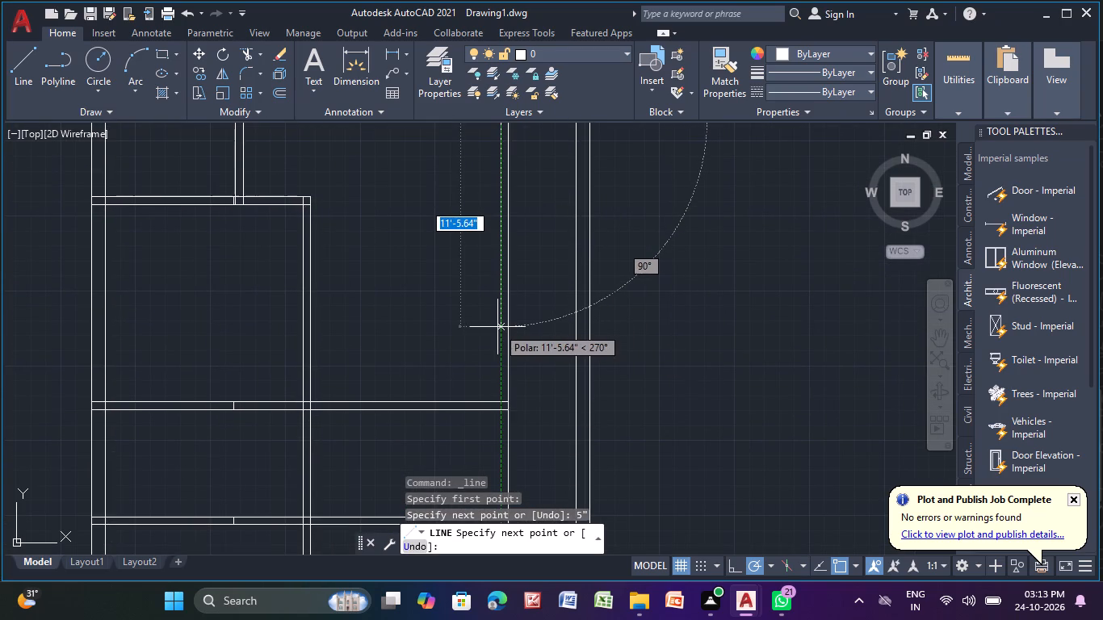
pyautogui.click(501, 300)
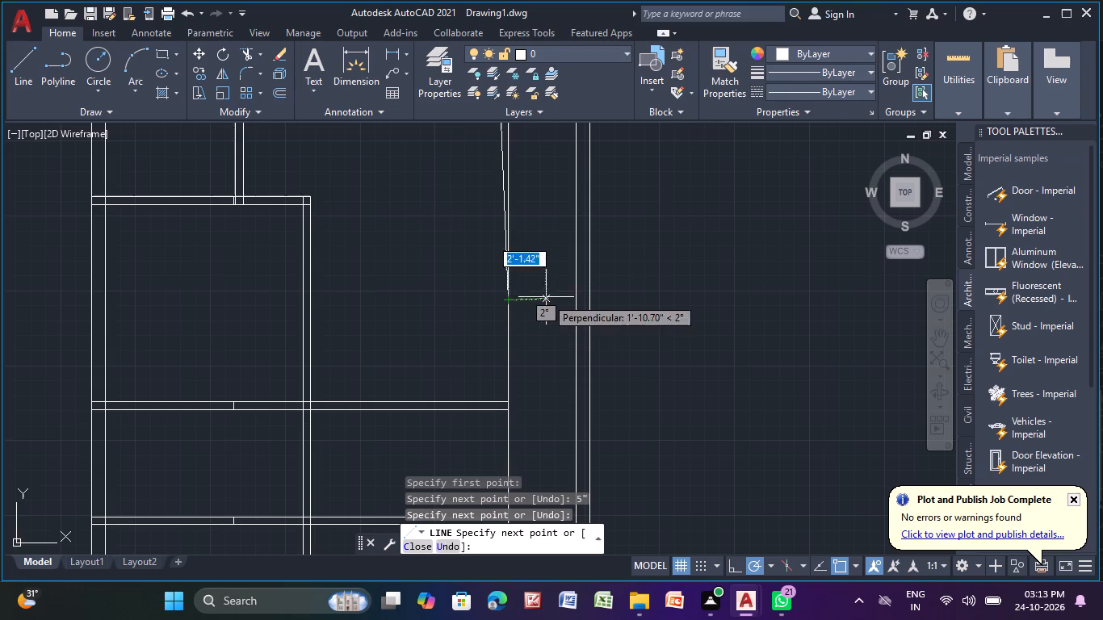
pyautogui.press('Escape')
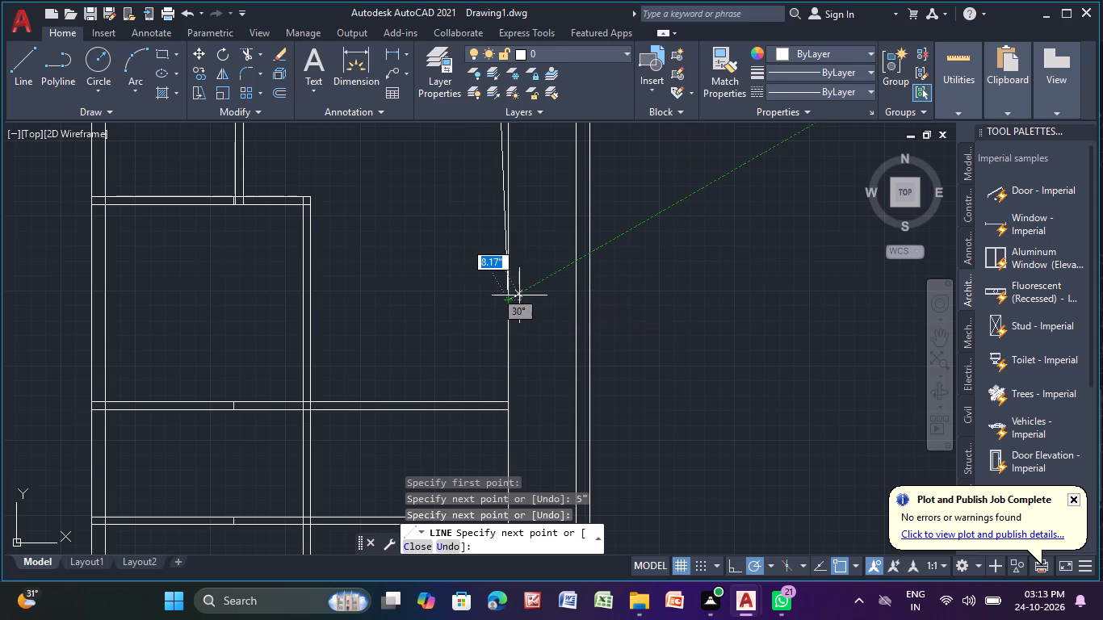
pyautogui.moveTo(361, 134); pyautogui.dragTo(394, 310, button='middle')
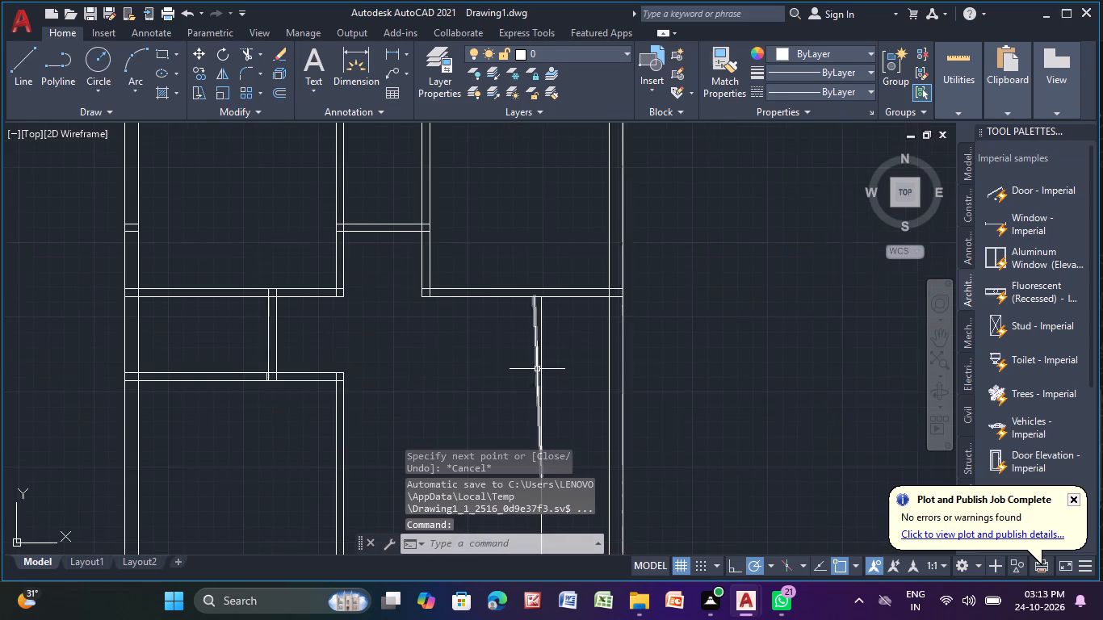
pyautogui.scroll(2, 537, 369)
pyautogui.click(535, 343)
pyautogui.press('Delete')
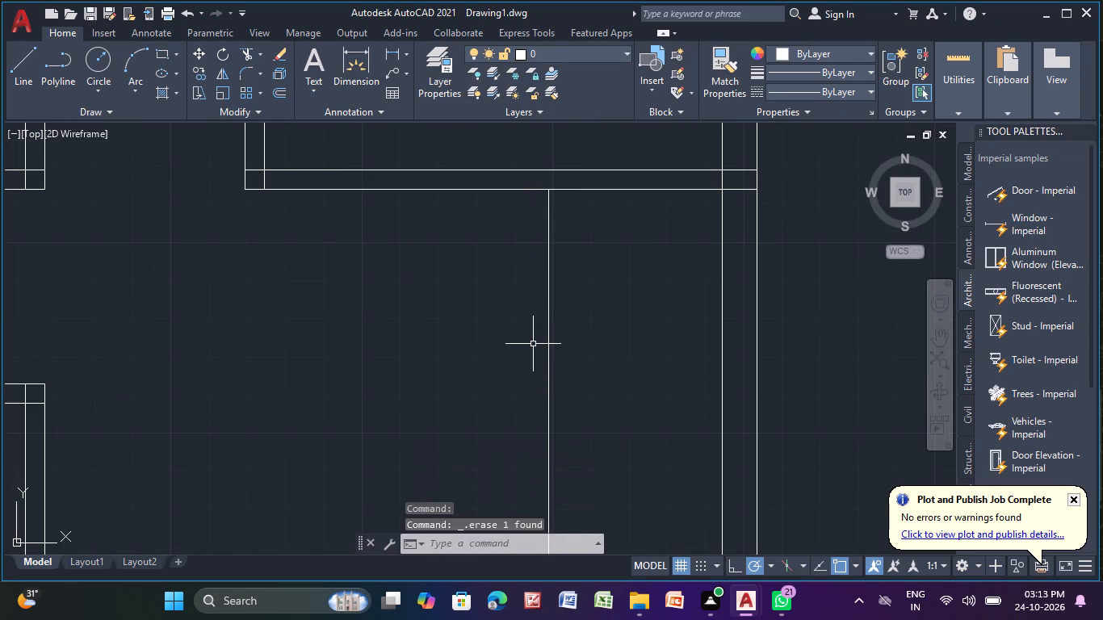
# With ortho mode on, draw the partition's left face about 14'-7" down from the 5" line's end and close it across to the vertical line.
pyautogui.click(736, 572)
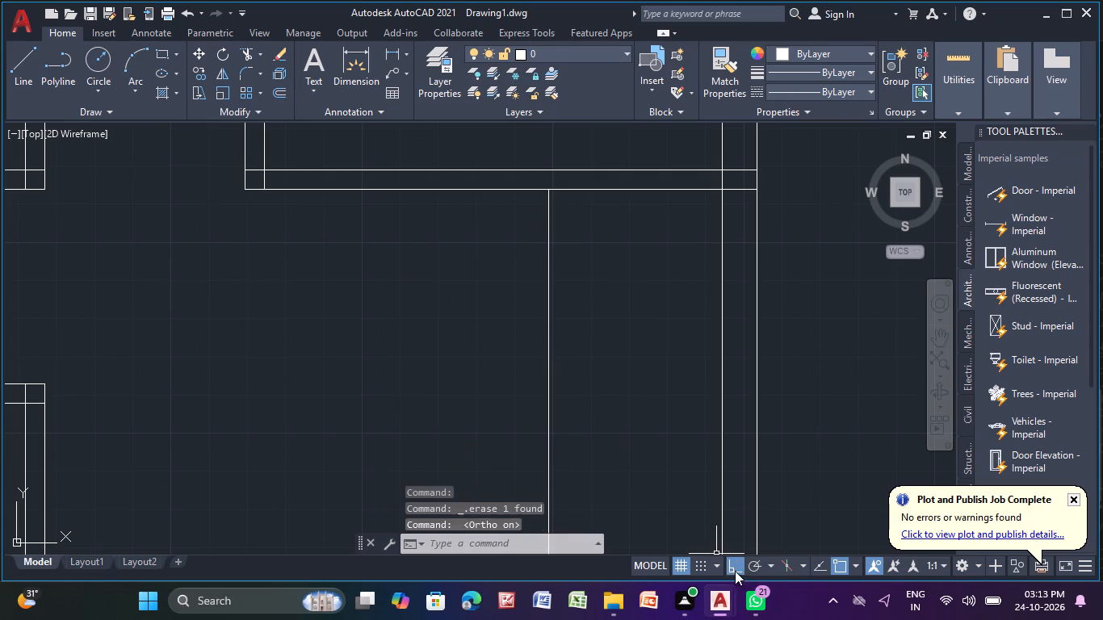
pyautogui.click(26, 57)
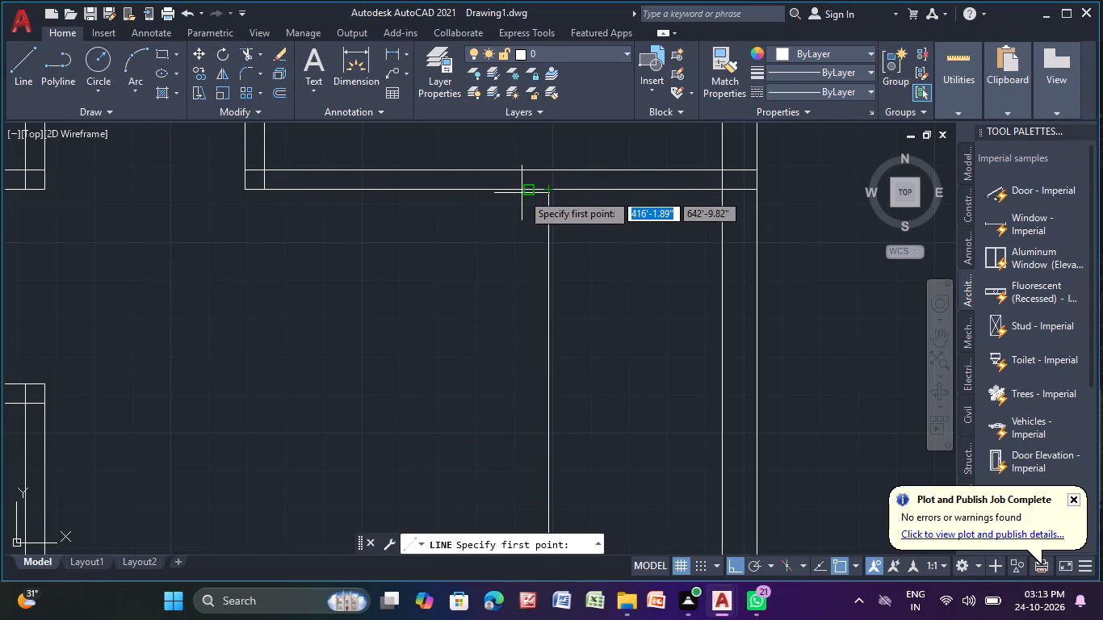
pyautogui.click(527, 191)
pyautogui.moveTo(449, 391); pyautogui.dragTo(416, 189, button='middle')
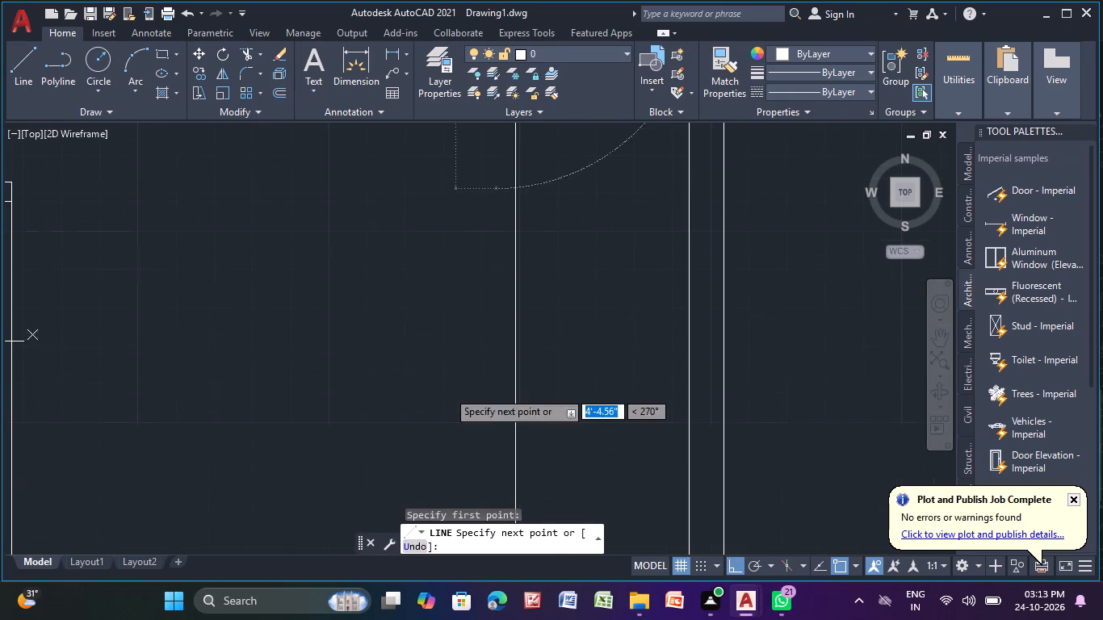
pyautogui.scroll(-2, 501, 350)
pyautogui.scroll(3, 501, 354)
pyautogui.moveTo(497, 350); pyautogui.dragTo(461, 279, button='middle')
pyautogui.moveTo(474, 375); pyautogui.dragTo(430, 257, button='middle')
pyautogui.scroll(-1, 410, 272)
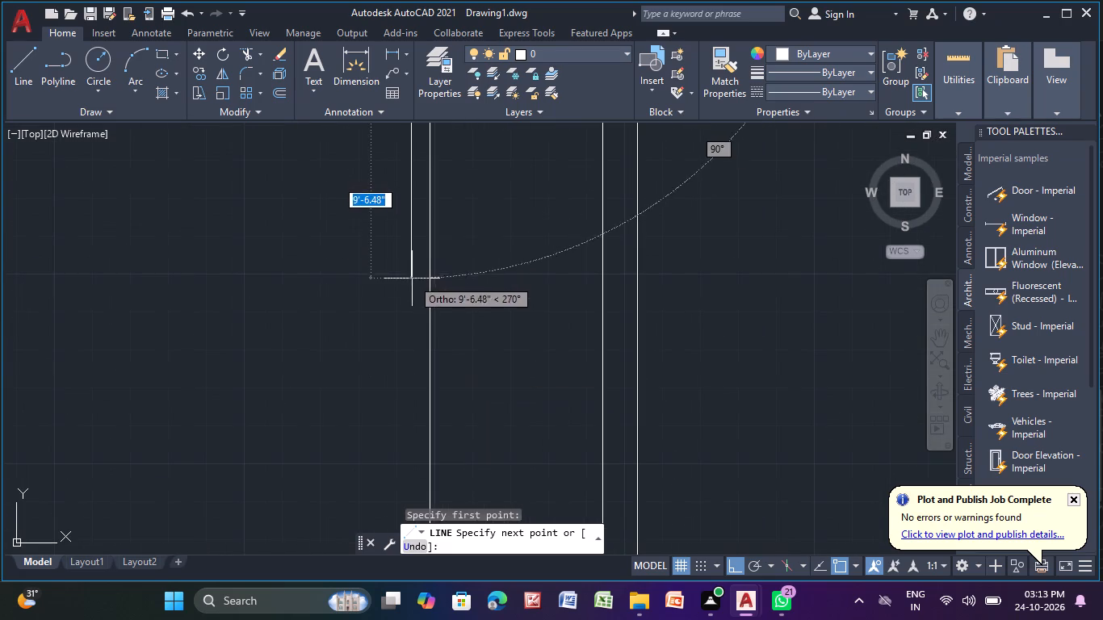
pyautogui.scroll(-1, 432, 325)
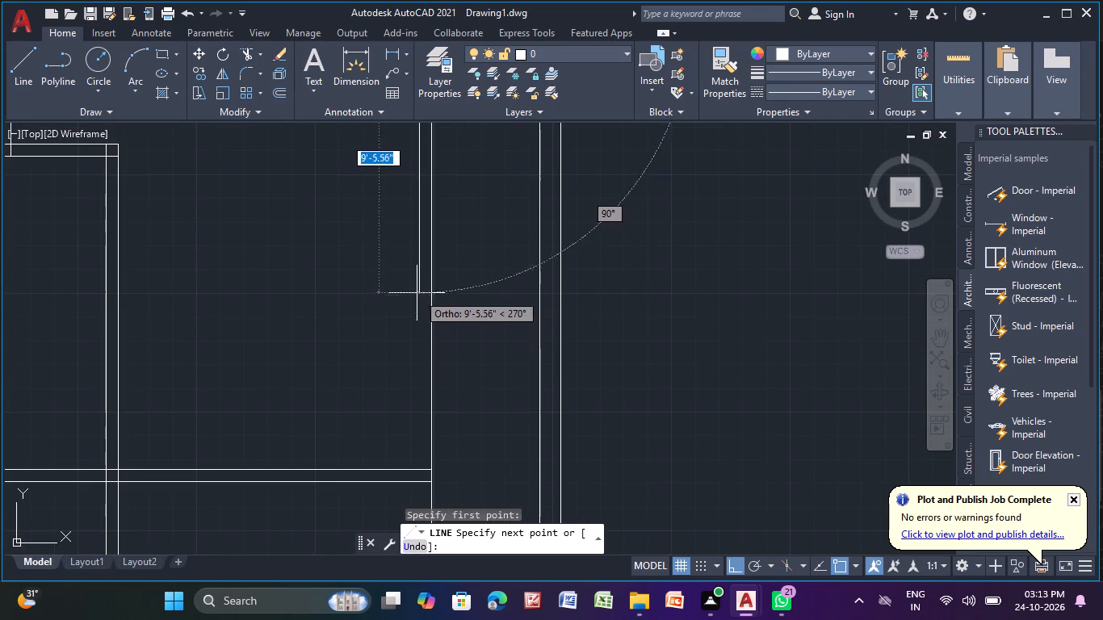
pyautogui.scroll(3, 416, 291)
pyautogui.moveTo(428, 409); pyautogui.dragTo(419, 404, button='middle')
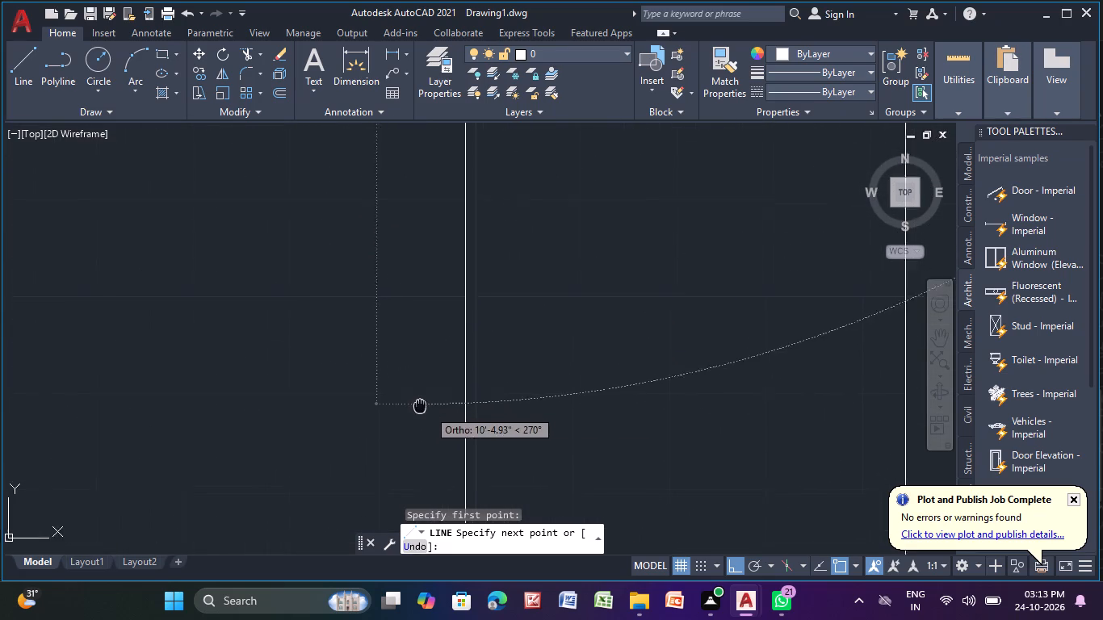
pyautogui.moveTo(419, 404); pyautogui.dragTo(386, 296, button='middle')
pyautogui.middleClick(386, 296)
pyautogui.moveTo(386, 296); pyautogui.dragTo(374, 118, button='middle')
pyautogui.scroll(-1, 408, 402)
pyautogui.moveTo(398, 408); pyautogui.dragTo(363, 168, button='middle')
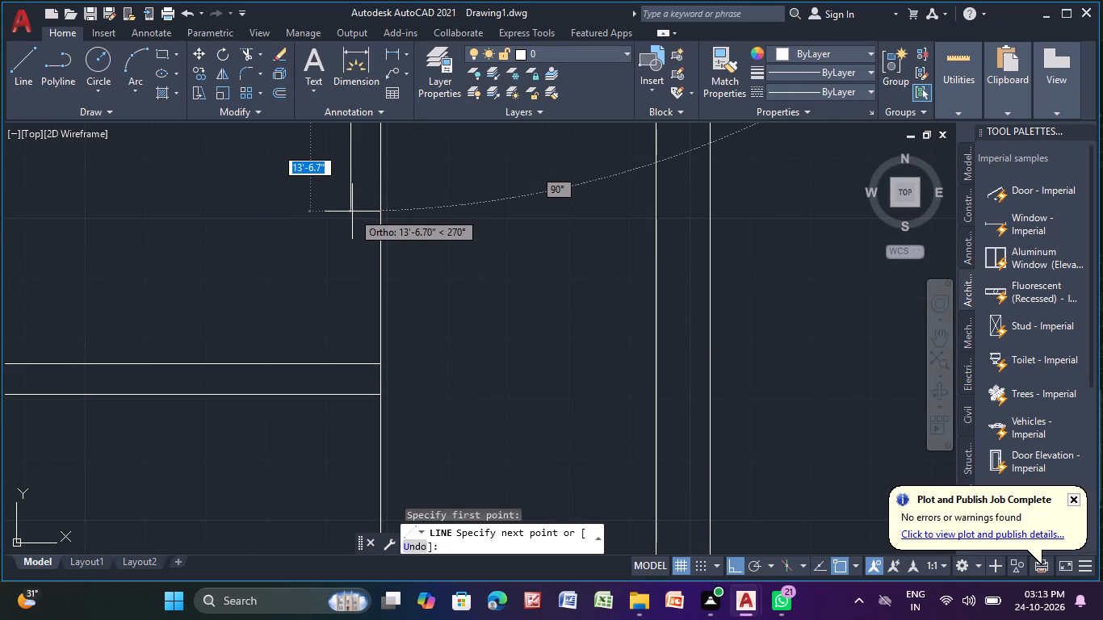
pyautogui.click(355, 289)
pyautogui.click(385, 287)
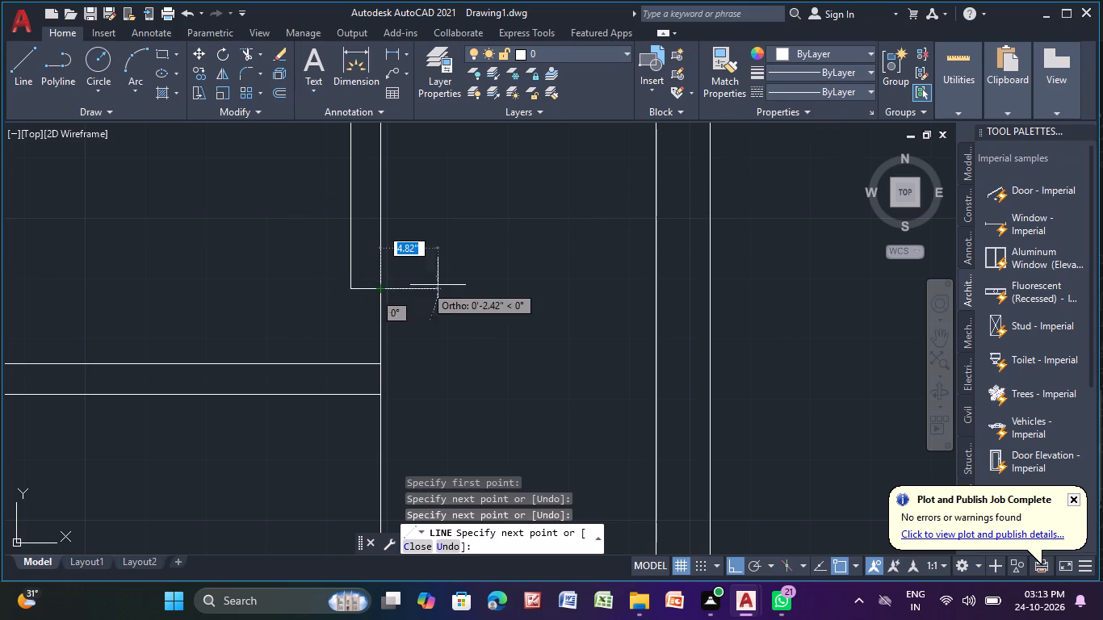
pyautogui.press('Escape')
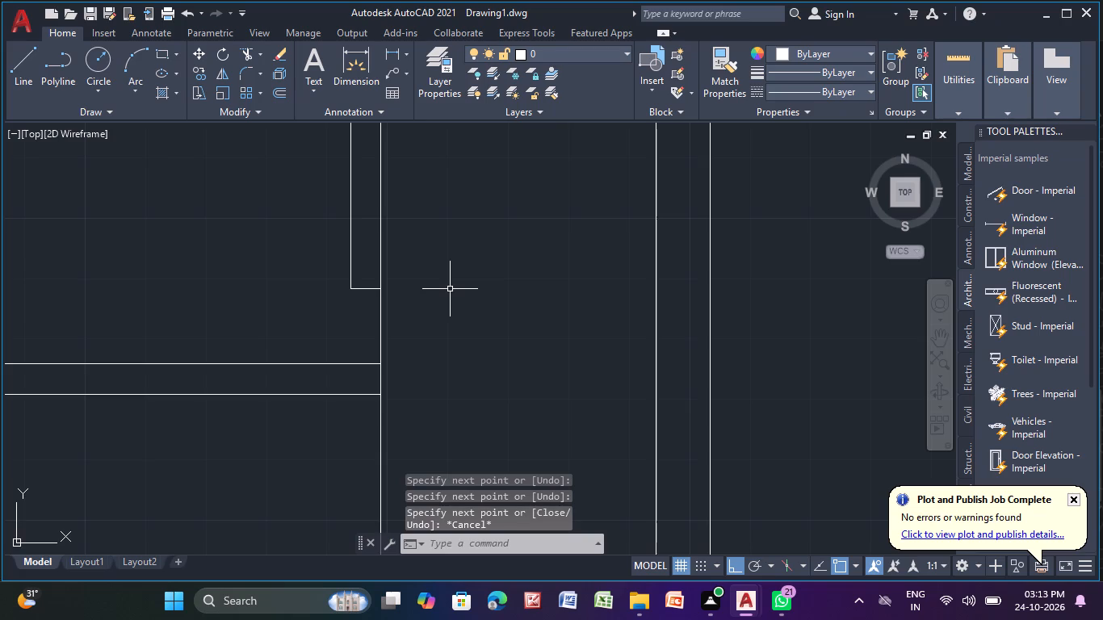
# Erase the short line closing the top of the lower 5" partition outline.
pyautogui.scroll(-3, 450, 289)
pyautogui.moveTo(429, 378); pyautogui.dragTo(389, 148, button='middle')
pyautogui.moveTo(417, 316); pyautogui.dragTo(410, 381, button='middle')
pyautogui.scroll(2, 392, 373)
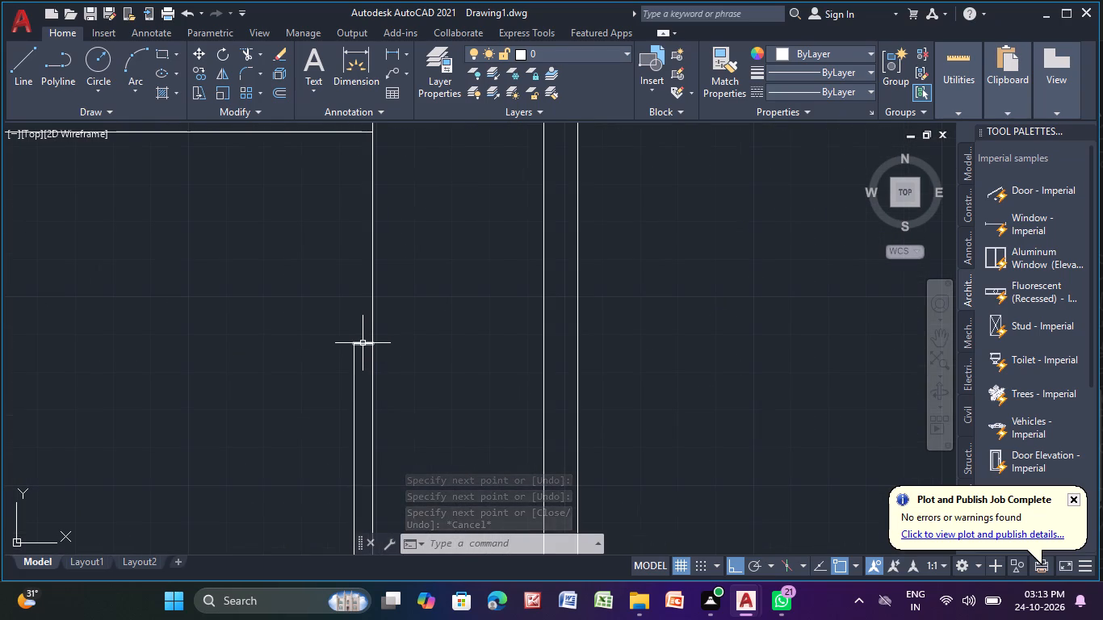
pyautogui.click(363, 343)
pyautogui.press('Delete')
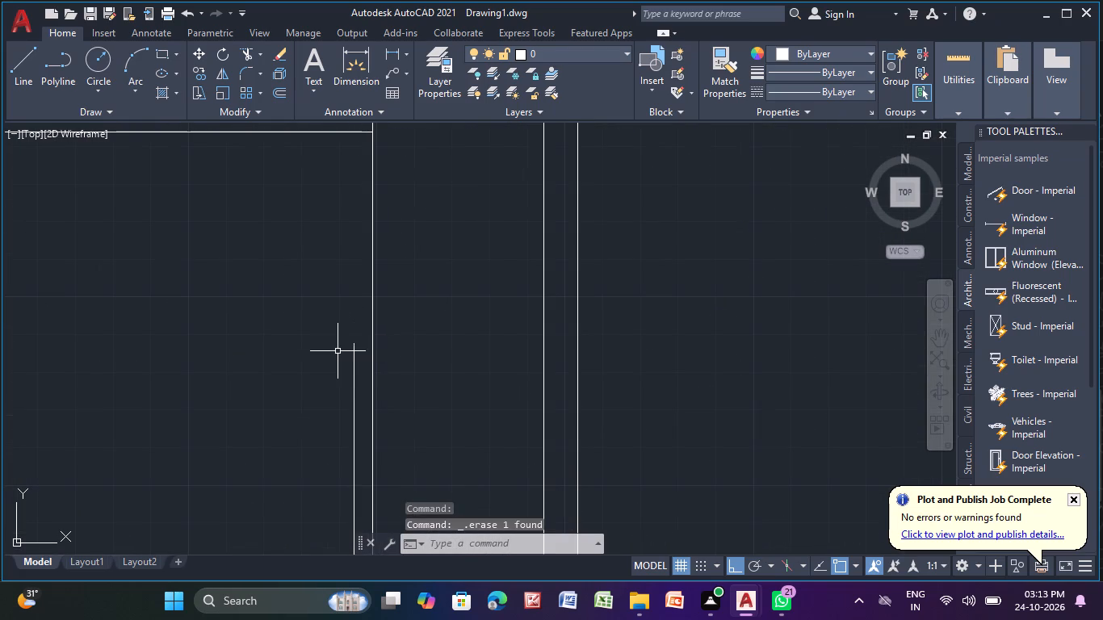
# Stretch the lower partition's left face line upward by about 3'-4", stopping short of the horizontal partition above.
pyautogui.scroll(3, 337, 354)
pyautogui.click(401, 337)
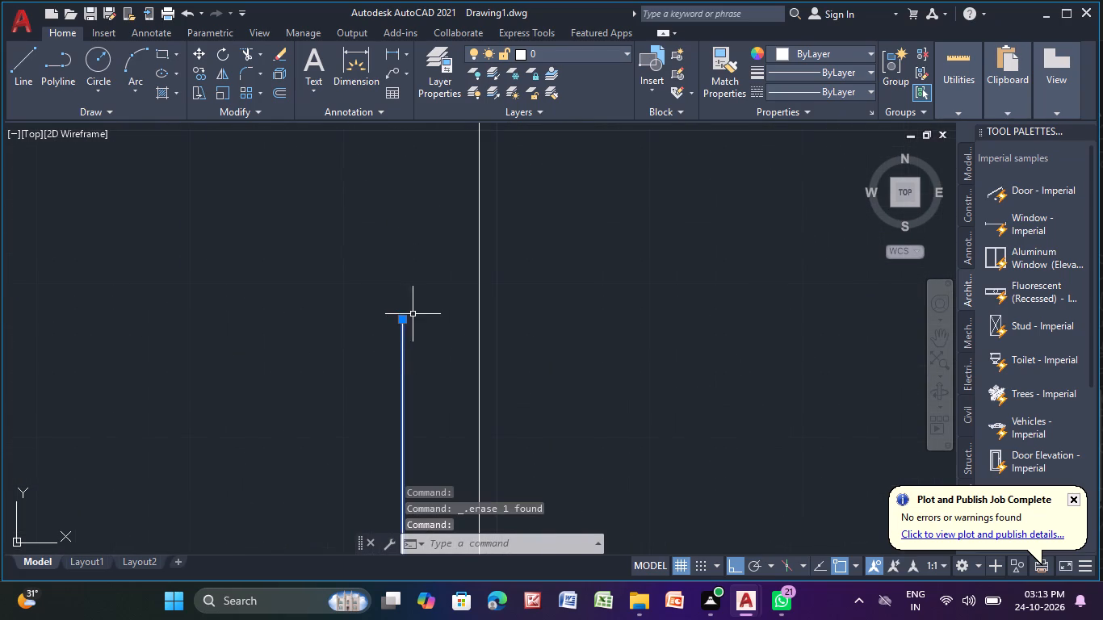
pyautogui.click(405, 318)
pyautogui.moveTo(404, 203); pyautogui.dragTo(394, 392, button='middle')
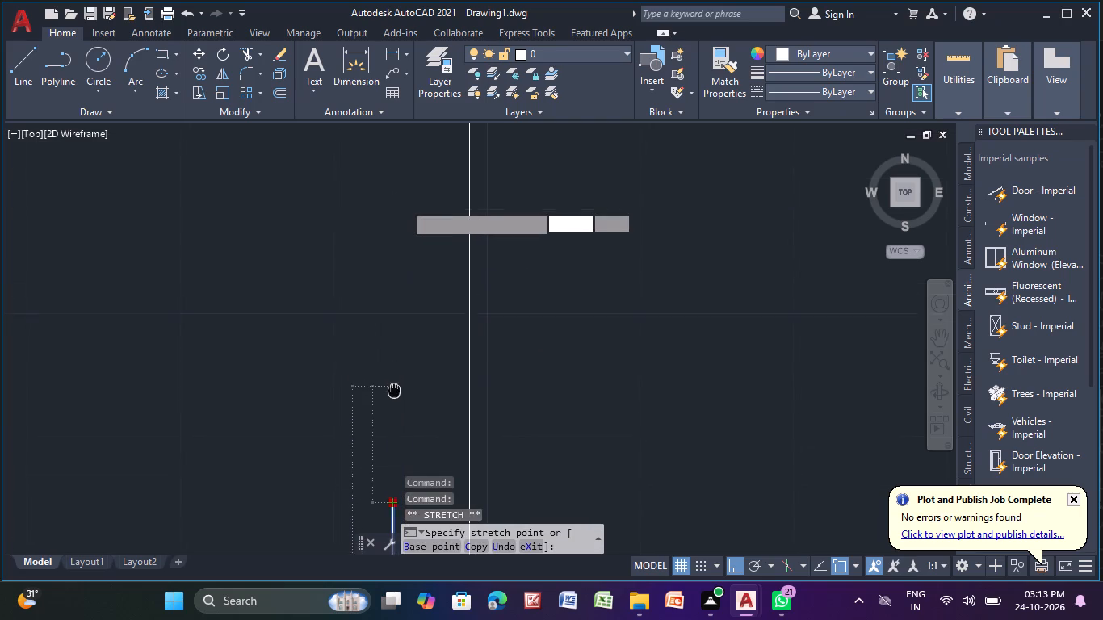
pyautogui.moveTo(394, 392); pyautogui.dragTo(396, 396, button='middle')
pyautogui.scroll(-2, 417, 238)
pyautogui.moveTo(415, 235); pyautogui.dragTo(398, 434, button='middle')
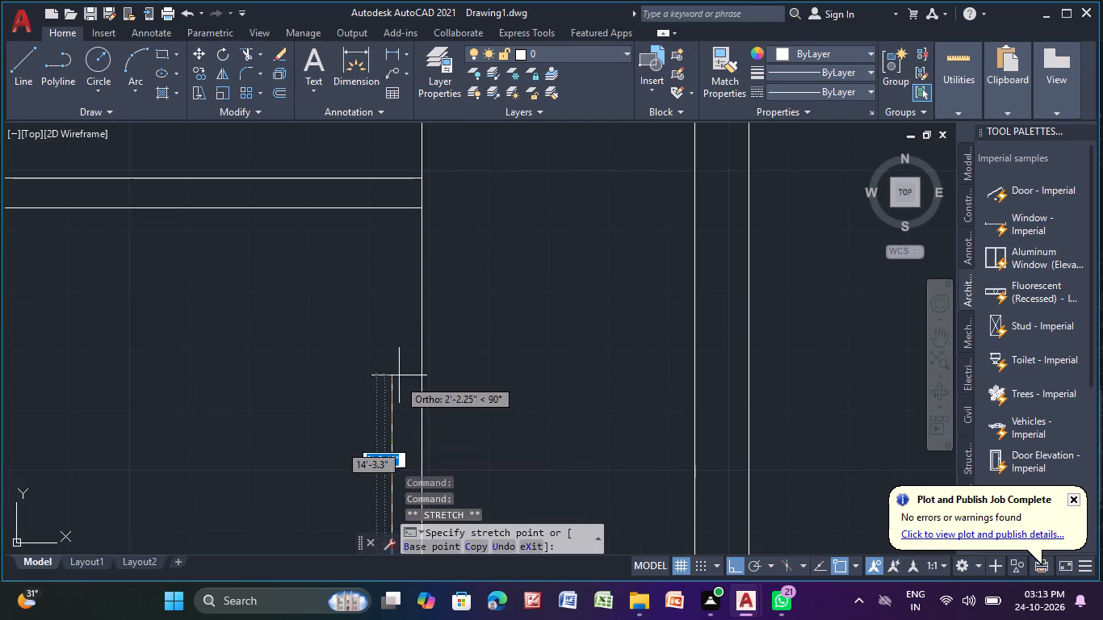
pyautogui.click(392, 304)
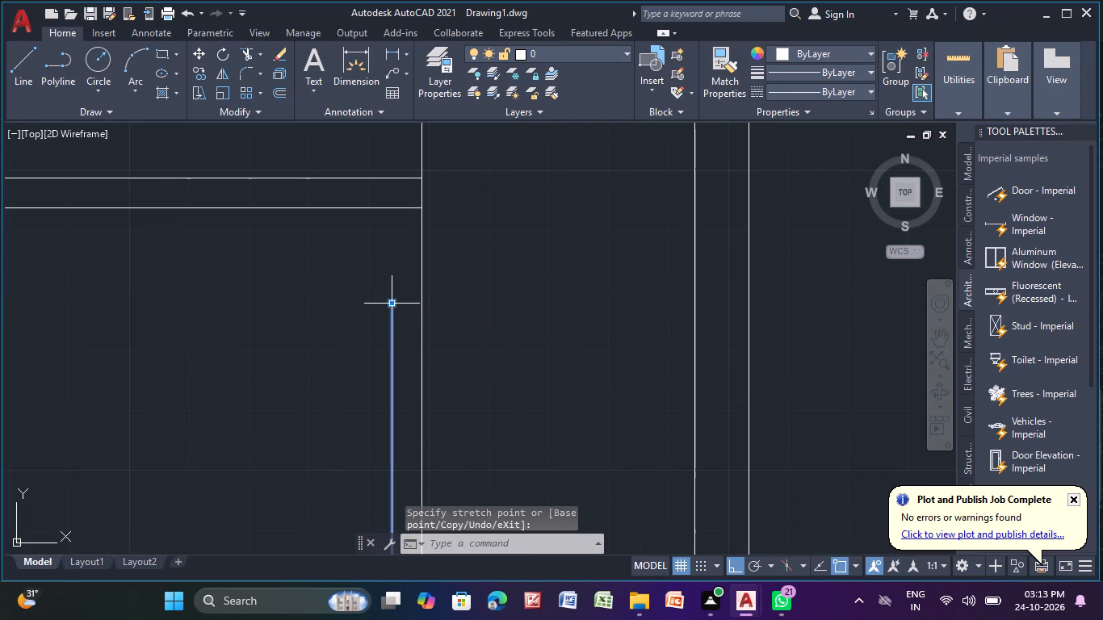
pyautogui.press('Escape')
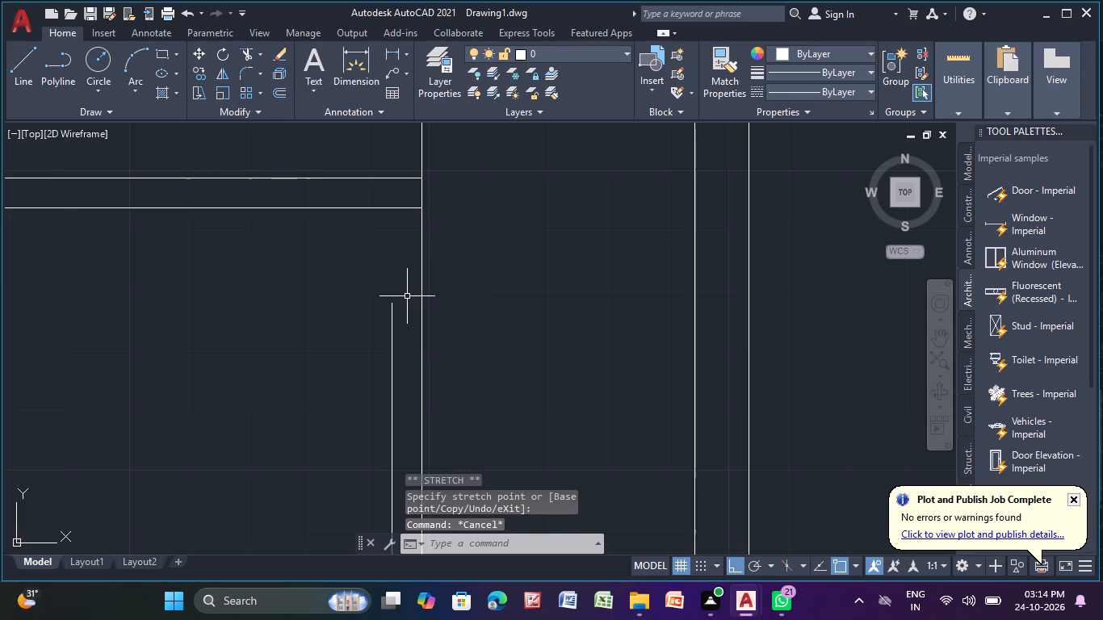
# Erase the slightly slanted short line across the bottom end of the lower partition.
pyautogui.scroll(-3, 406, 295)
pyautogui.moveTo(438, 341); pyautogui.dragTo(430, 185, button='middle')
pyautogui.scroll(3, 361, 492)
pyautogui.scroll(3, 463, 241)
pyautogui.moveTo(451, 229); pyautogui.dragTo(438, 326, button='middle')
pyautogui.scroll(2, 420, 283)
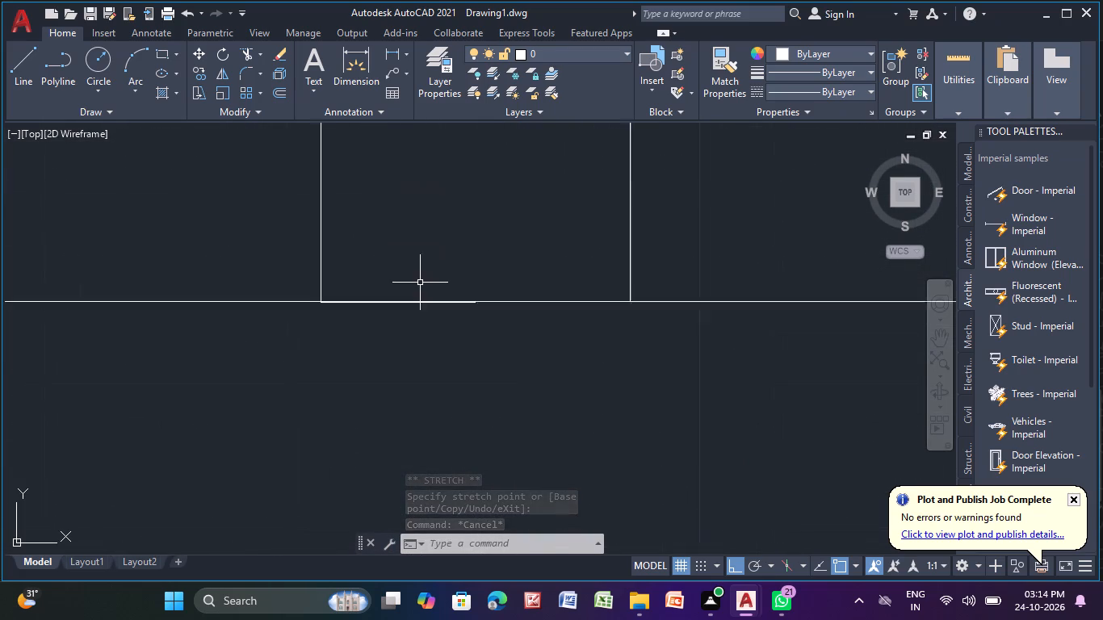
pyautogui.scroll(1, 420, 283)
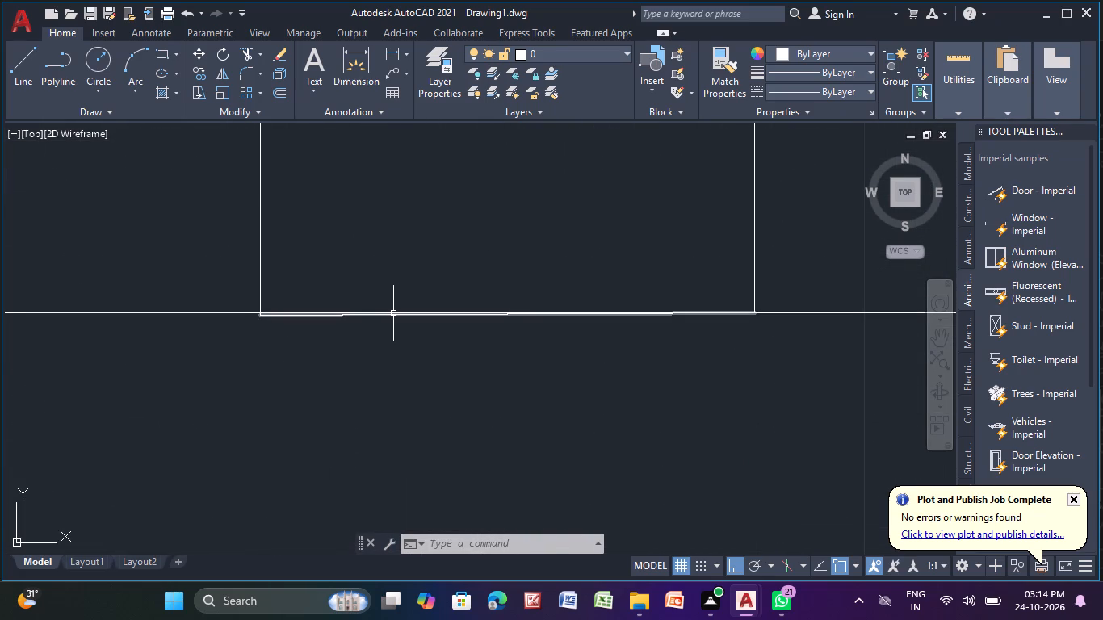
pyautogui.click(393, 313)
pyautogui.press('Delete')
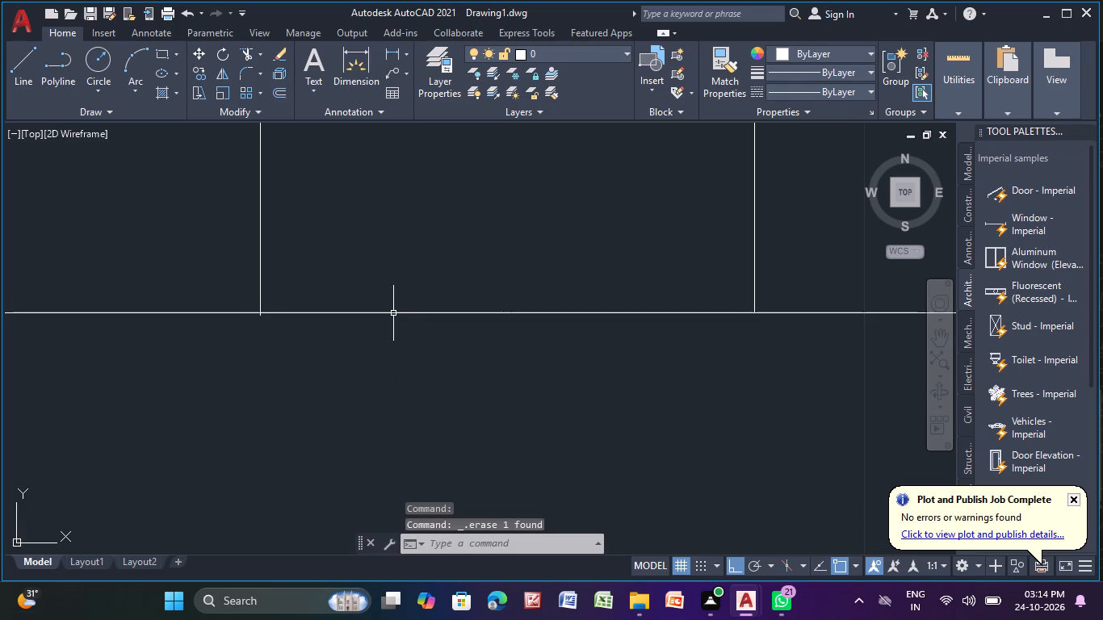
# Draw a short horizontal line closing the top end of the lower vertical 5" partition across to the long vertical line.
pyautogui.scroll(-5, 427, 234)
pyautogui.moveTo(442, 220); pyautogui.dragTo(477, 619, button='middle')
pyautogui.moveTo(654, 239); pyautogui.dragTo(624, 415, button='middle')
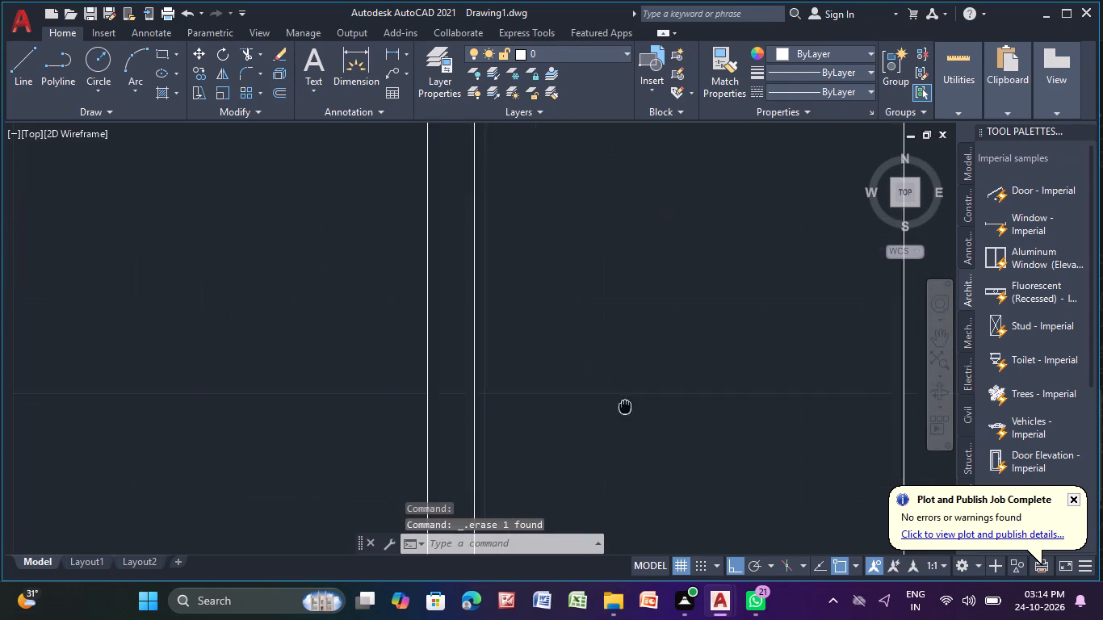
pyautogui.moveTo(624, 415); pyautogui.dragTo(608, 508, button='middle')
pyautogui.scroll(-3, 647, 258)
pyautogui.moveTo(644, 264); pyautogui.dragTo(577, 543, button='middle')
pyautogui.moveTo(607, 364); pyautogui.dragTo(589, 395, button='middle')
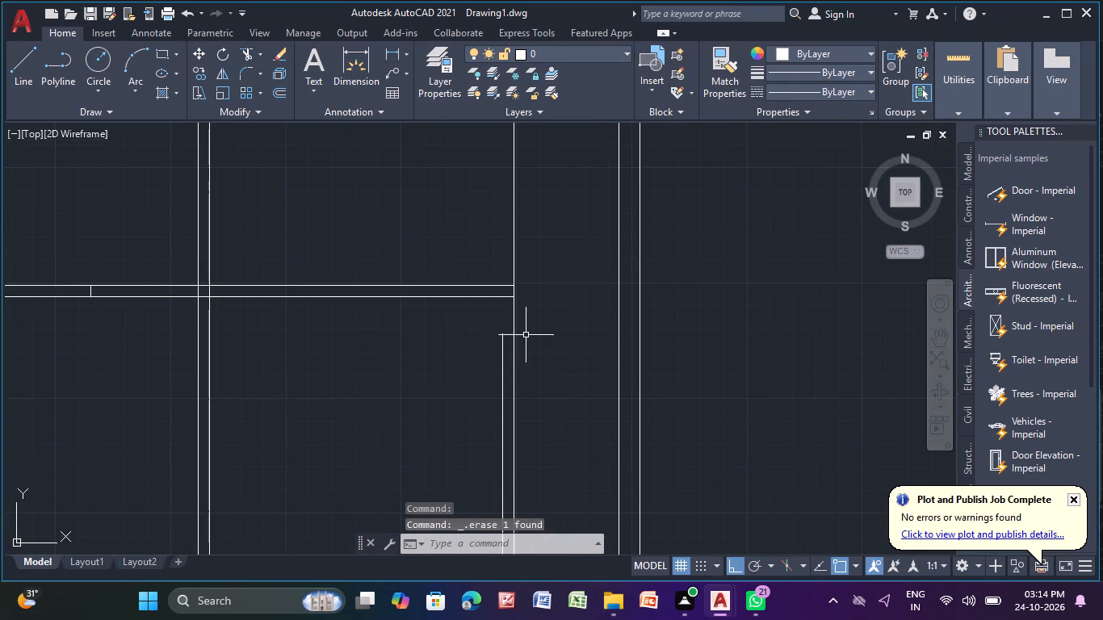
pyautogui.moveTo(535, 340); pyautogui.dragTo(524, 341, button='middle')
pyautogui.scroll(1, 493, 318)
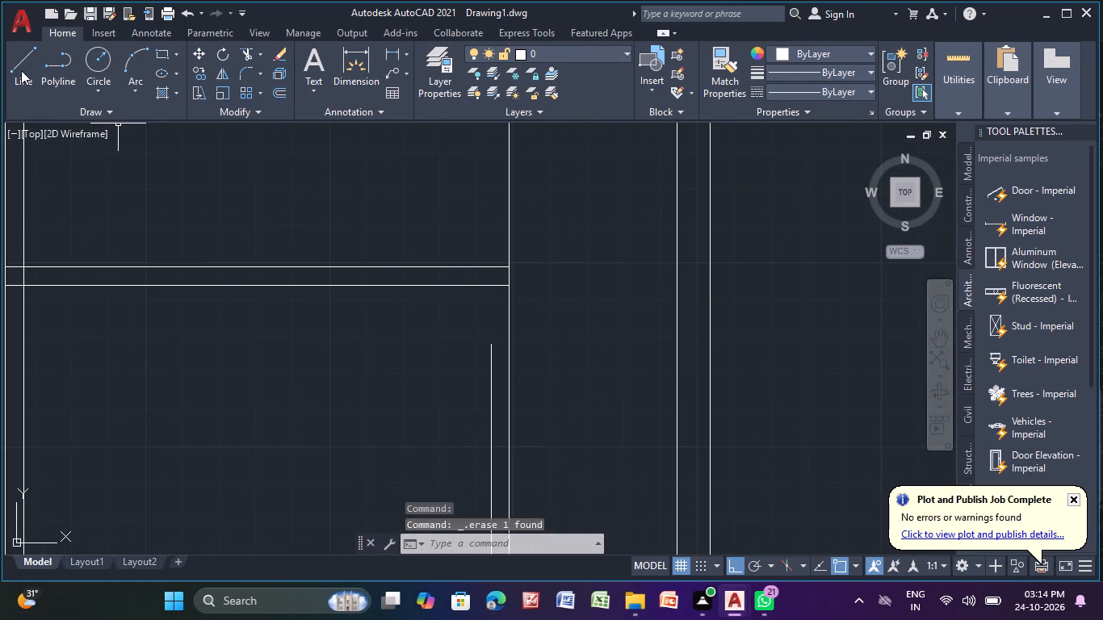
pyautogui.click(23, 57)
pyautogui.scroll(2, 497, 348)
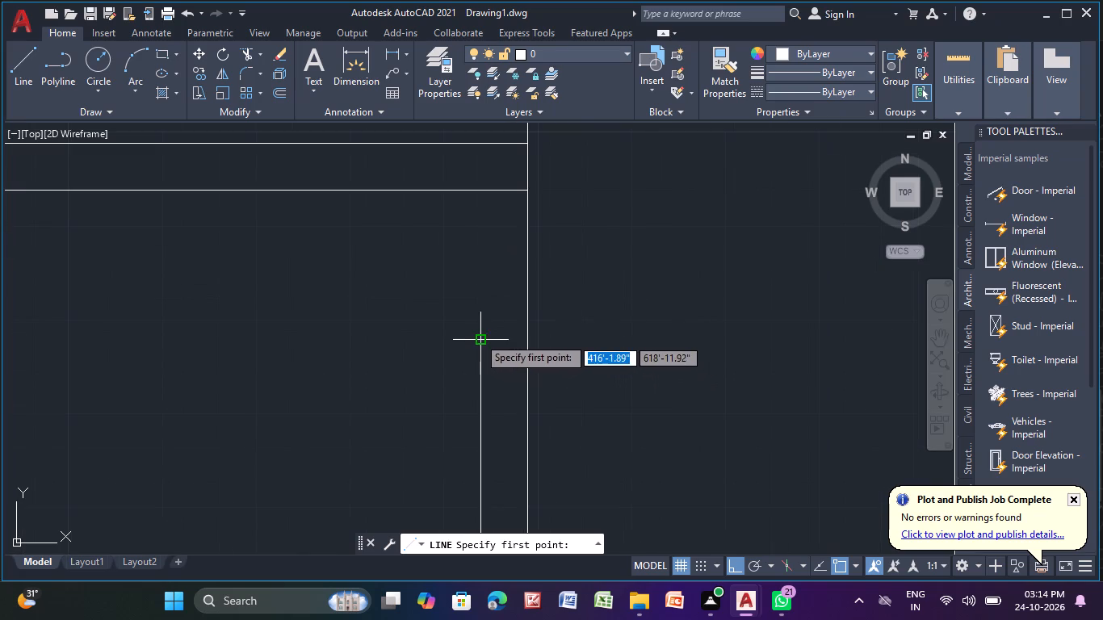
pyautogui.click(478, 337)
pyautogui.click(530, 341)
pyautogui.press('Escape')
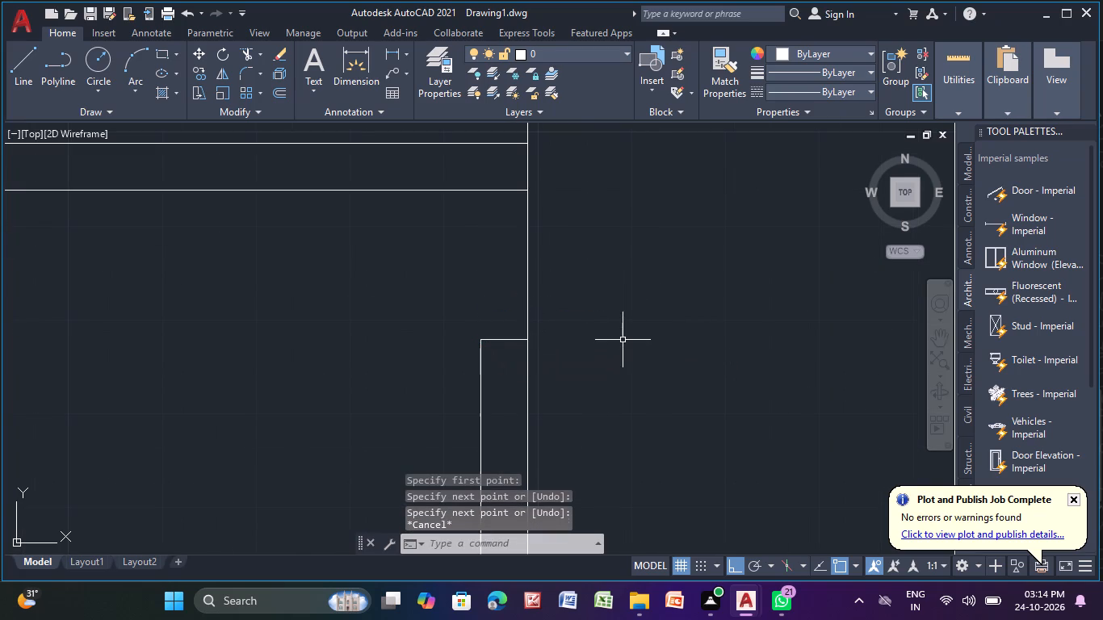
# Trim both horizontal partition lines between the upper-left small room's corner and the central vertical partition, leaving an open gap.
pyautogui.scroll(-5, 606, 323)
pyautogui.moveTo(610, 326); pyautogui.dragTo(593, 261, button='middle')
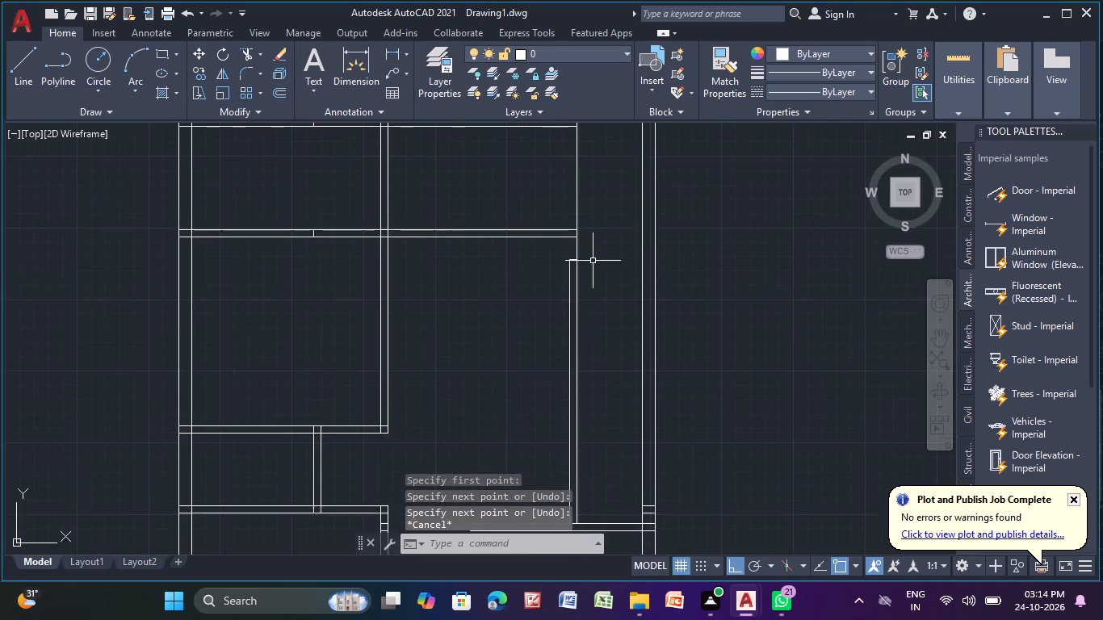
pyautogui.scroll(-2, 593, 261)
pyautogui.moveTo(585, 255); pyautogui.dragTo(570, 254, button='middle')
pyautogui.scroll(-1, 570, 254)
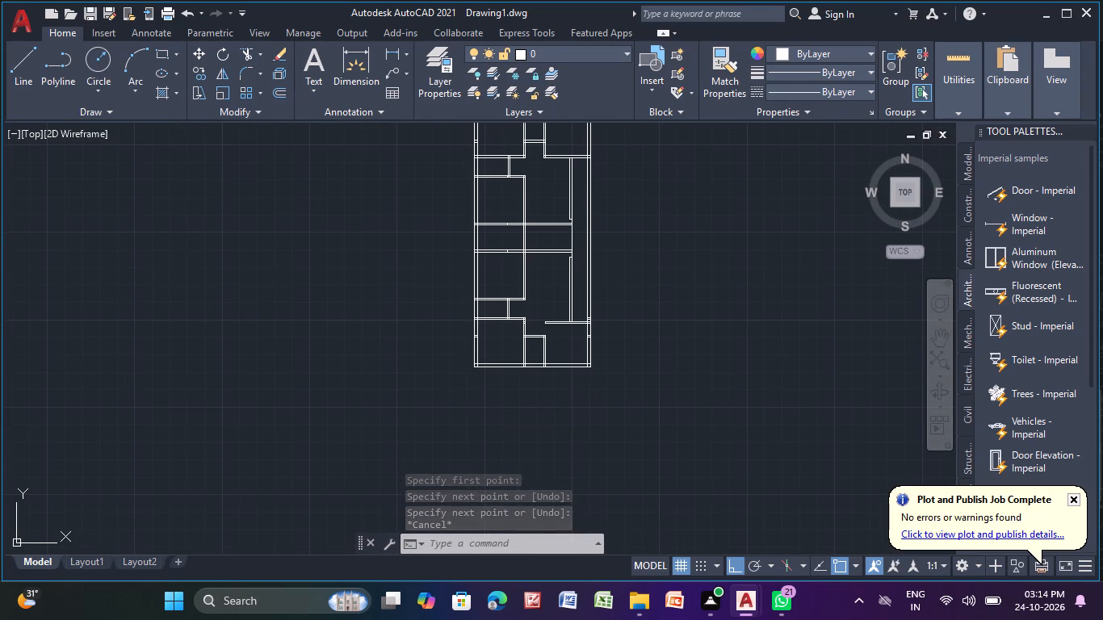
pyautogui.moveTo(570, 254); pyautogui.dragTo(526, 415, button='middle')
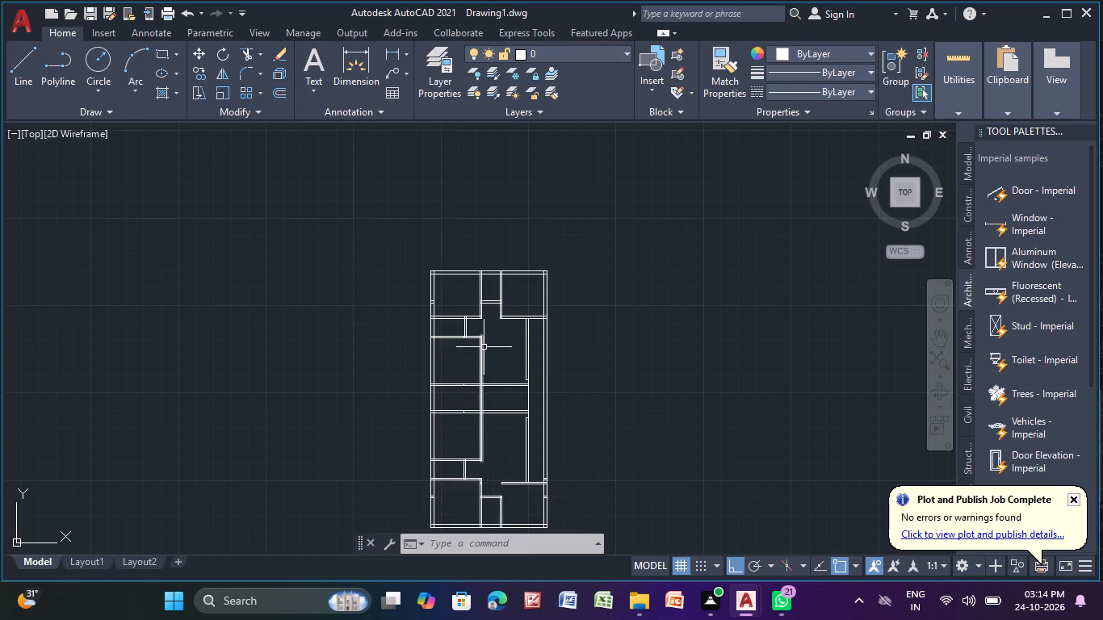
pyautogui.moveTo(484, 346); pyautogui.dragTo(580, 394, button='middle')
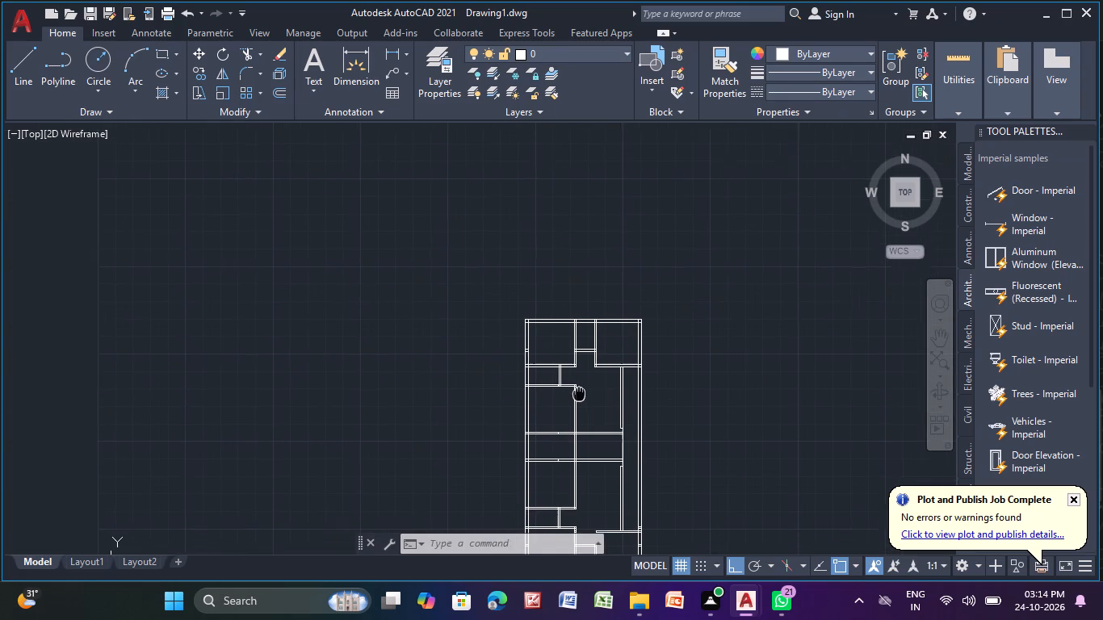
pyautogui.moveTo(580, 394); pyautogui.dragTo(582, 392, button='middle')
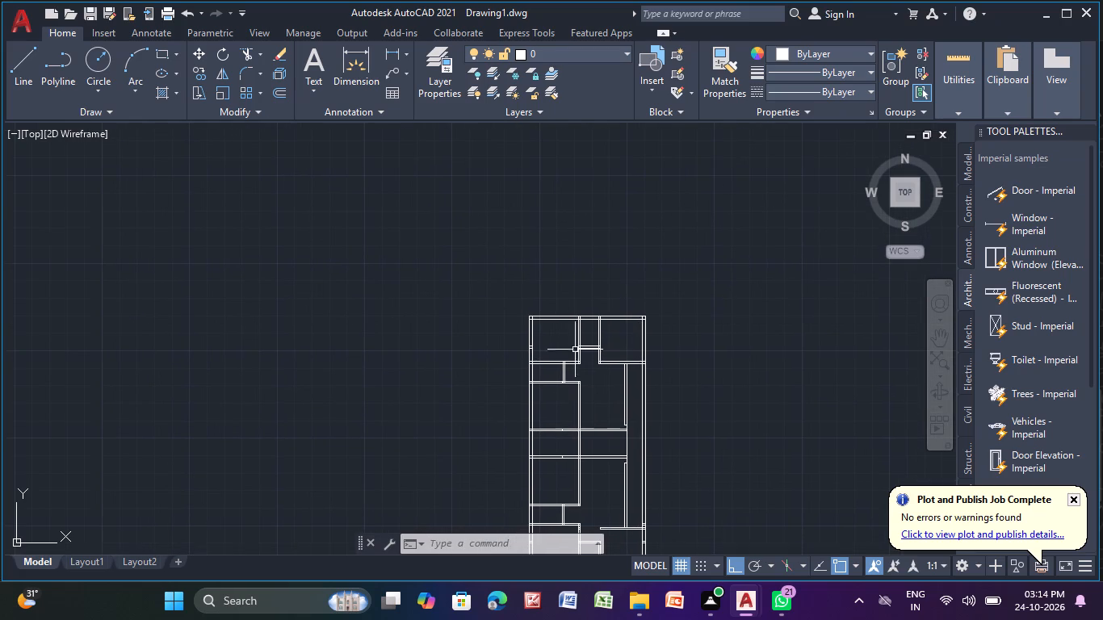
pyautogui.scroll(6, 584, 372)
pyautogui.moveTo(539, 416); pyautogui.dragTo(501, 344, button='middle')
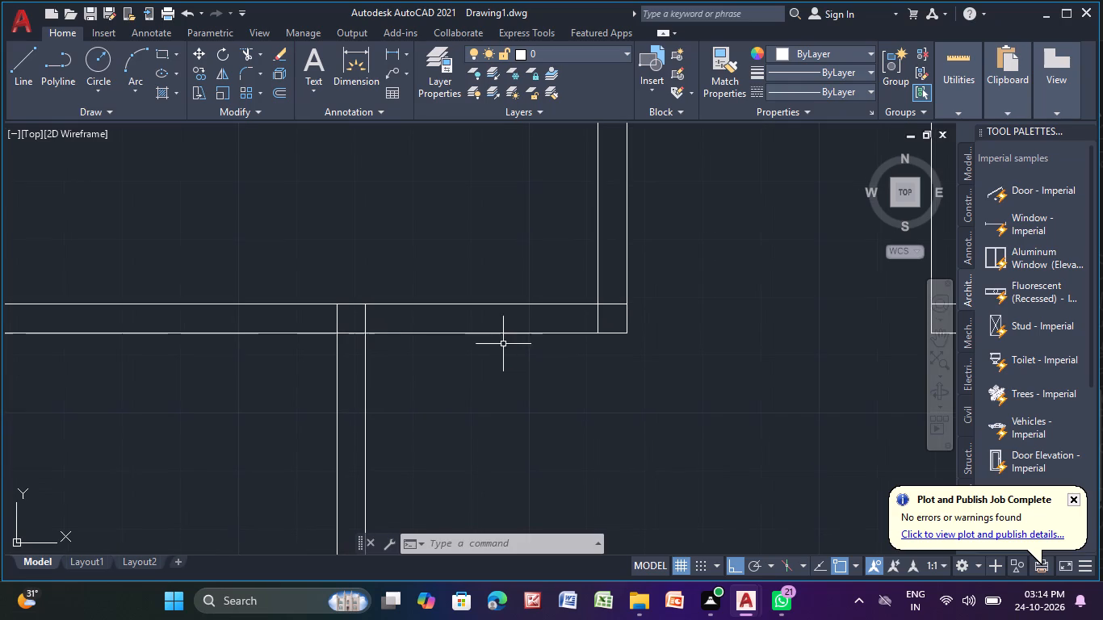
pyautogui.click(236, 57)
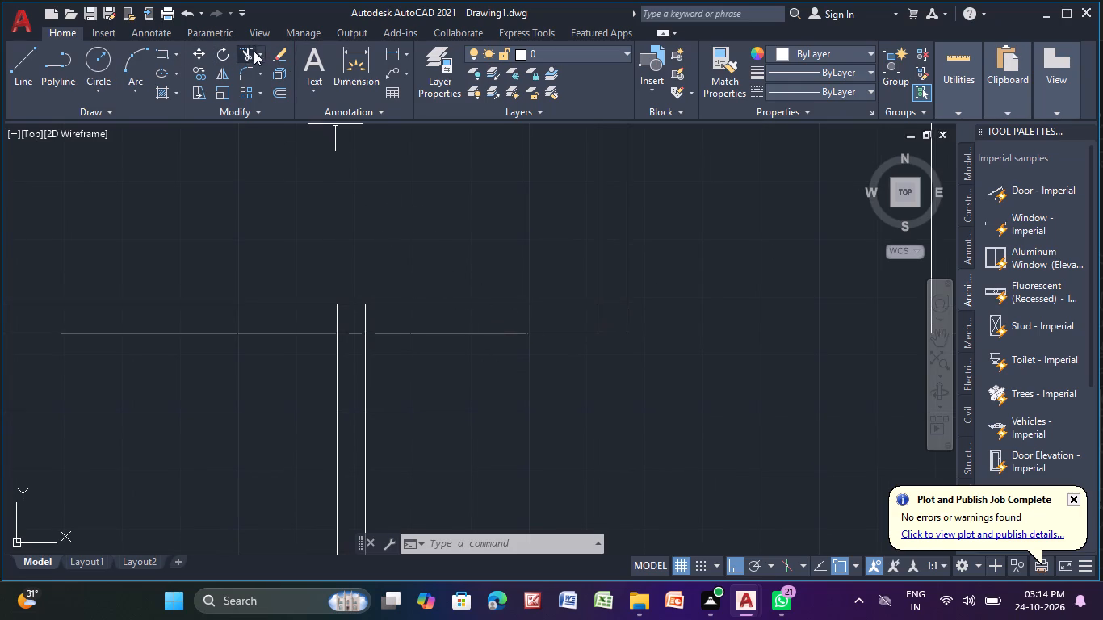
pyautogui.click(246, 46)
pyautogui.moveTo(424, 262); pyautogui.dragTo(454, 417)
pyautogui.moveTo(562, 390); pyautogui.dragTo(518, 262, button='middle')
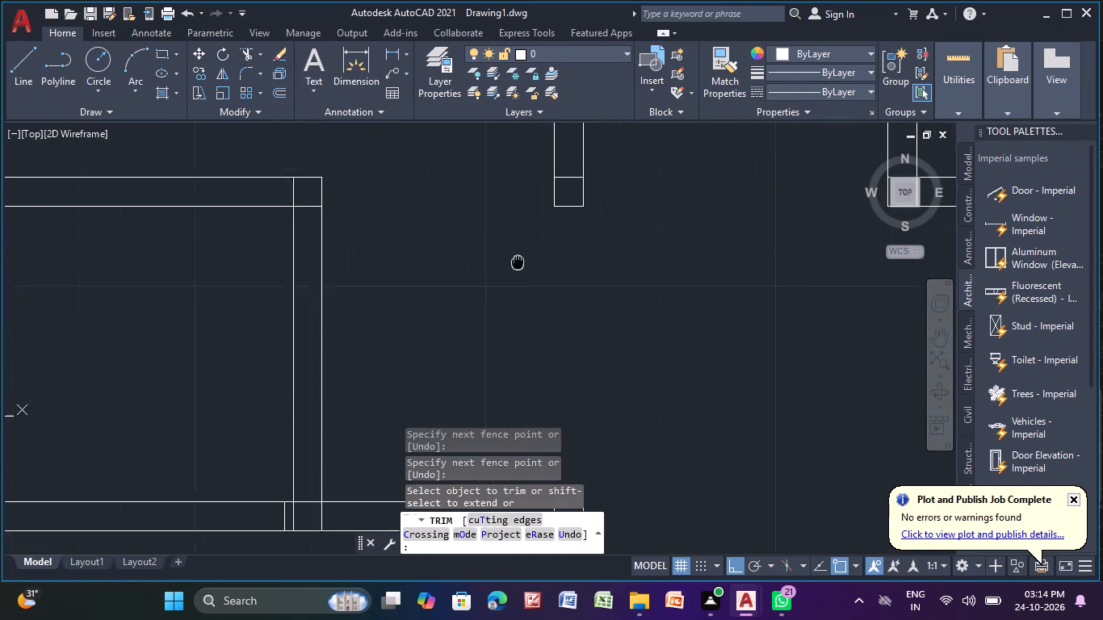
pyautogui.moveTo(518, 262); pyautogui.dragTo(517, 256, button='middle')
pyautogui.press('Escape')
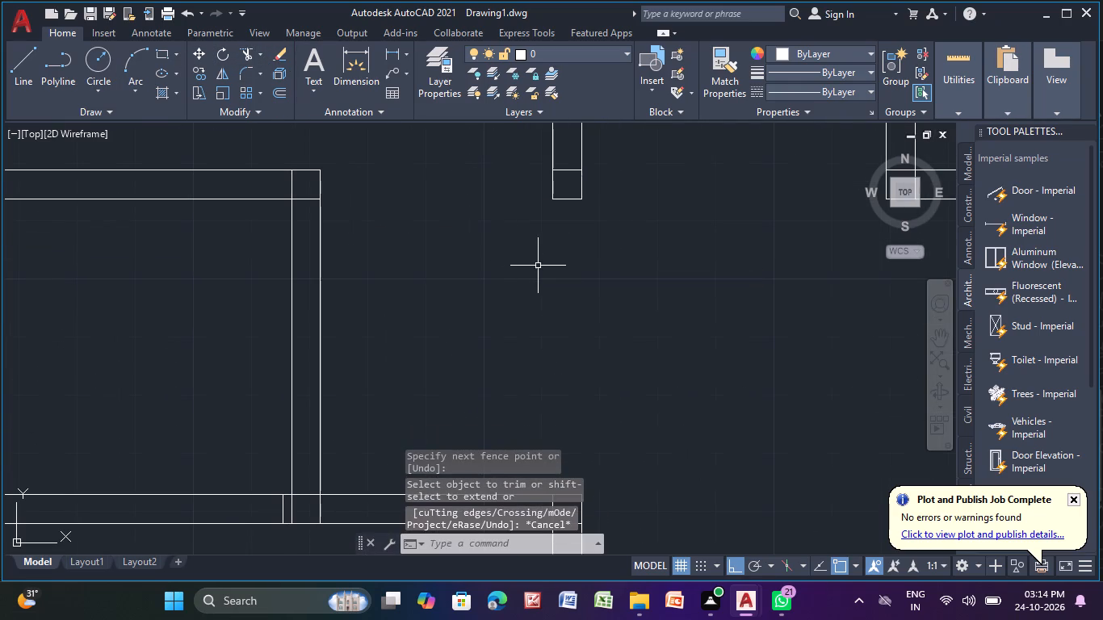
# Trim away the vertical partition stub hanging below the small upper central room, including its leftover end-square lines.
pyautogui.scroll(-3, 549, 279)
pyautogui.moveTo(556, 294); pyautogui.dragTo(551, 279, button='middle')
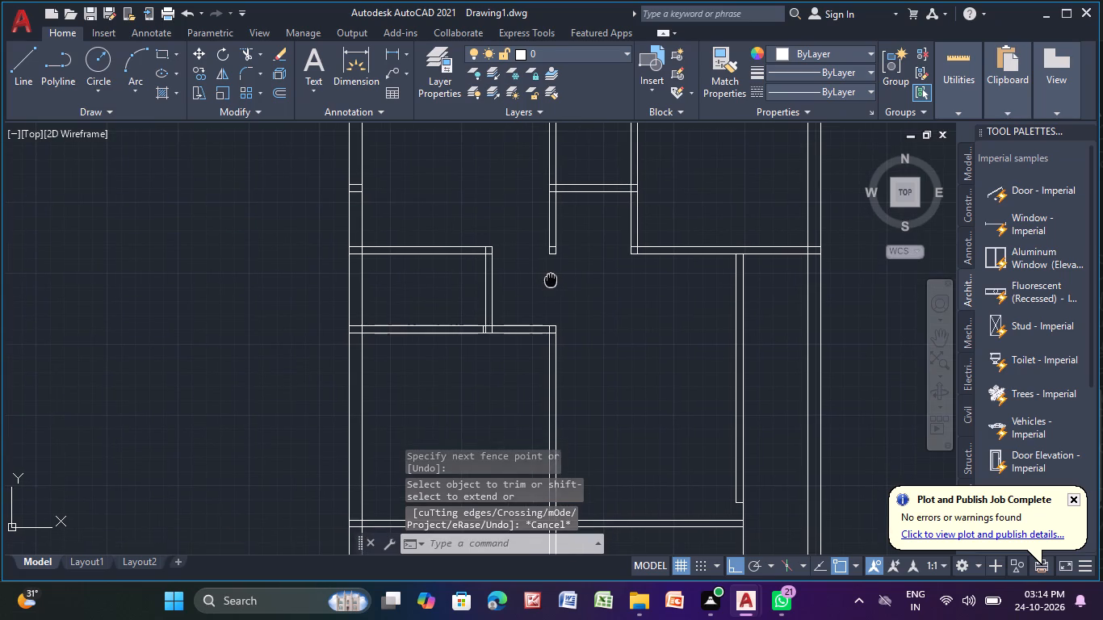
pyautogui.moveTo(551, 279); pyautogui.dragTo(543, 356, button='middle')
pyautogui.scroll(3, 560, 318)
pyautogui.moveTo(556, 347); pyautogui.dragTo(582, 332, button='middle')
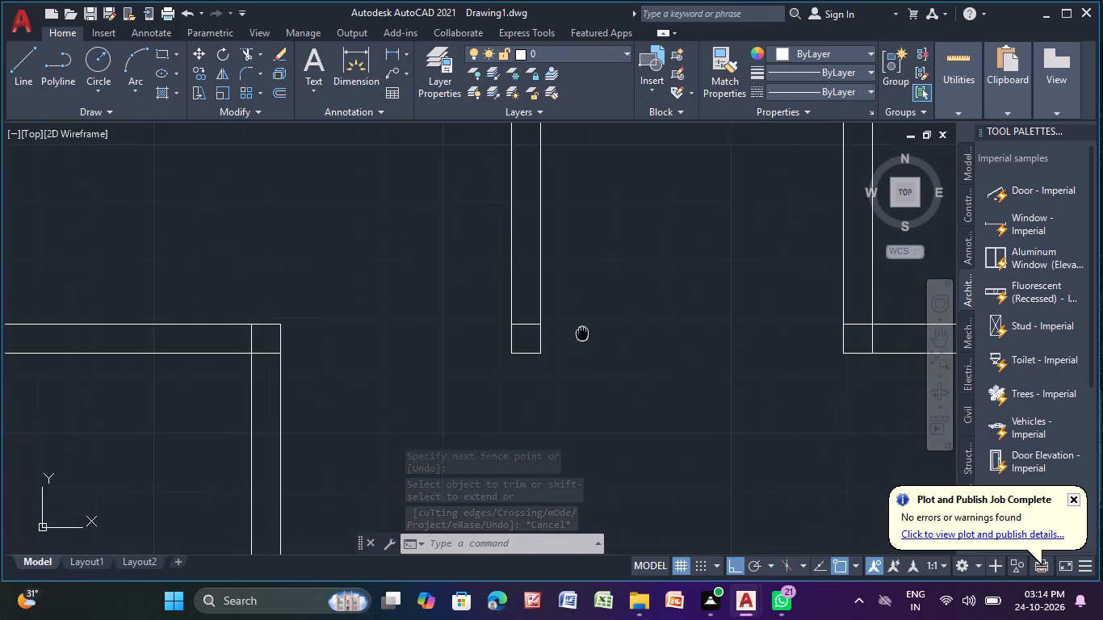
pyautogui.moveTo(582, 332); pyautogui.dragTo(583, 332, button='middle')
pyautogui.scroll(-1, 560, 339)
pyautogui.moveTo(560, 360); pyautogui.dragTo(536, 396, button='middle')
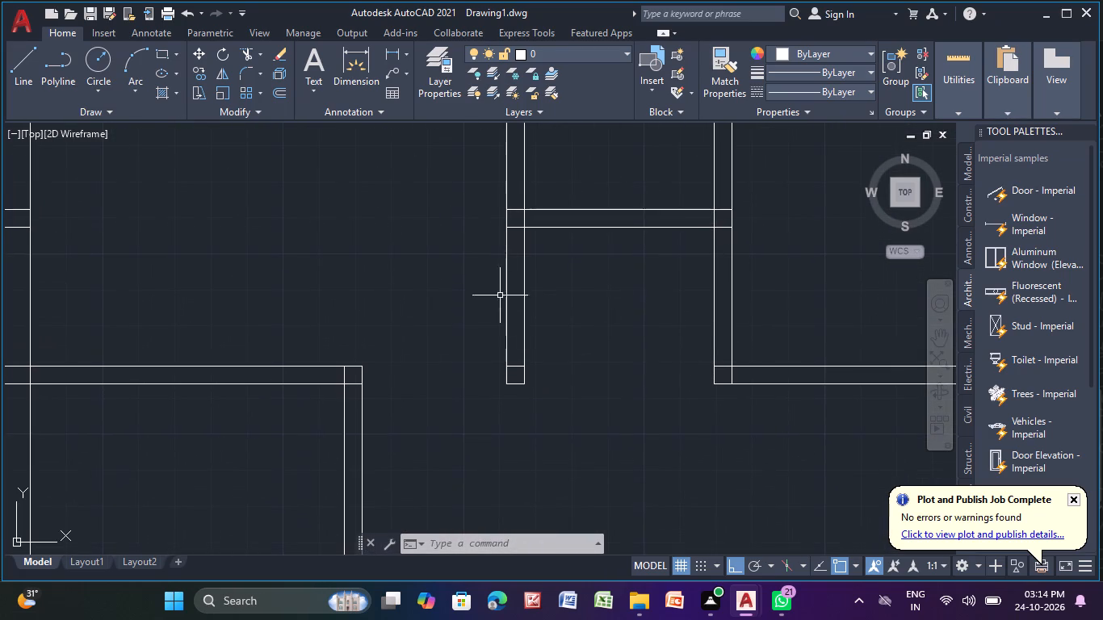
pyautogui.click(247, 55)
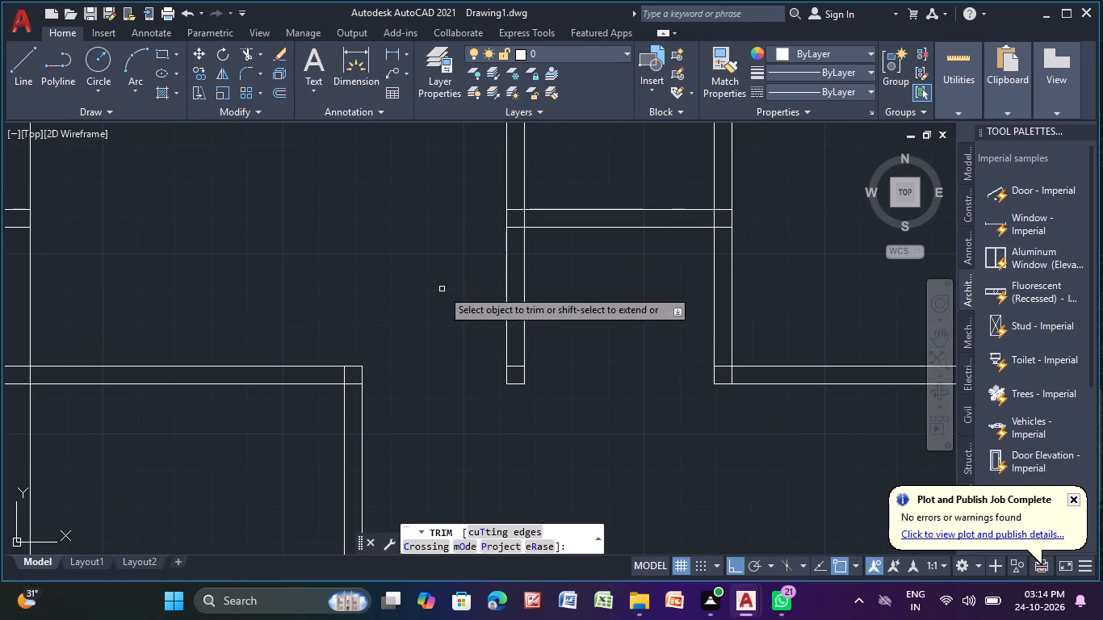
pyautogui.moveTo(442, 289); pyautogui.dragTo(618, 329)
pyautogui.click(522, 365)
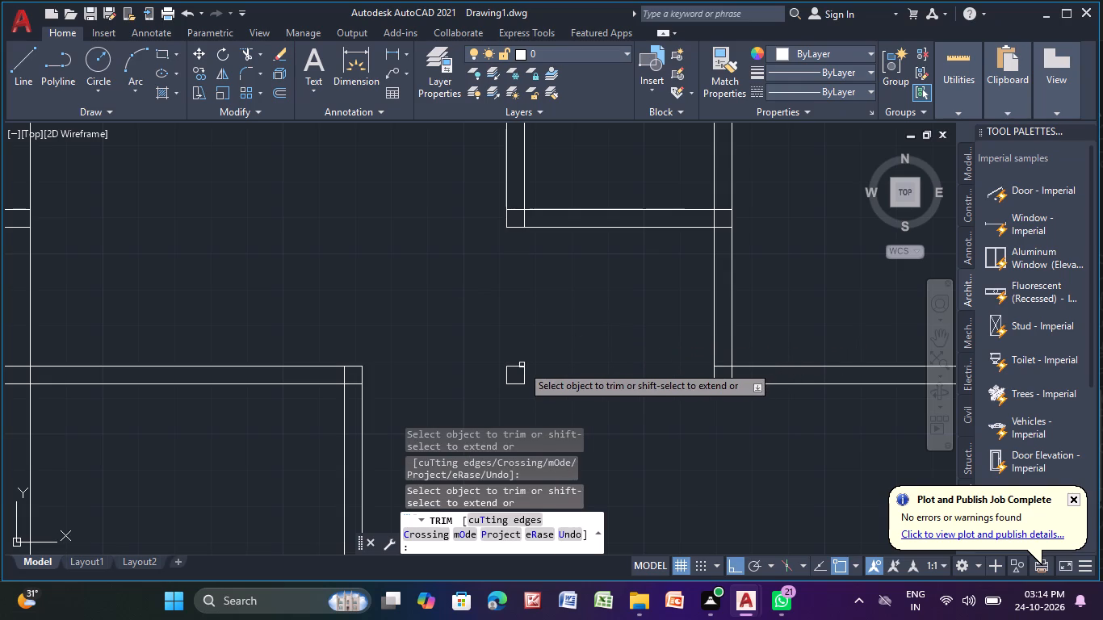
pyautogui.click(521, 366)
pyautogui.click(506, 375)
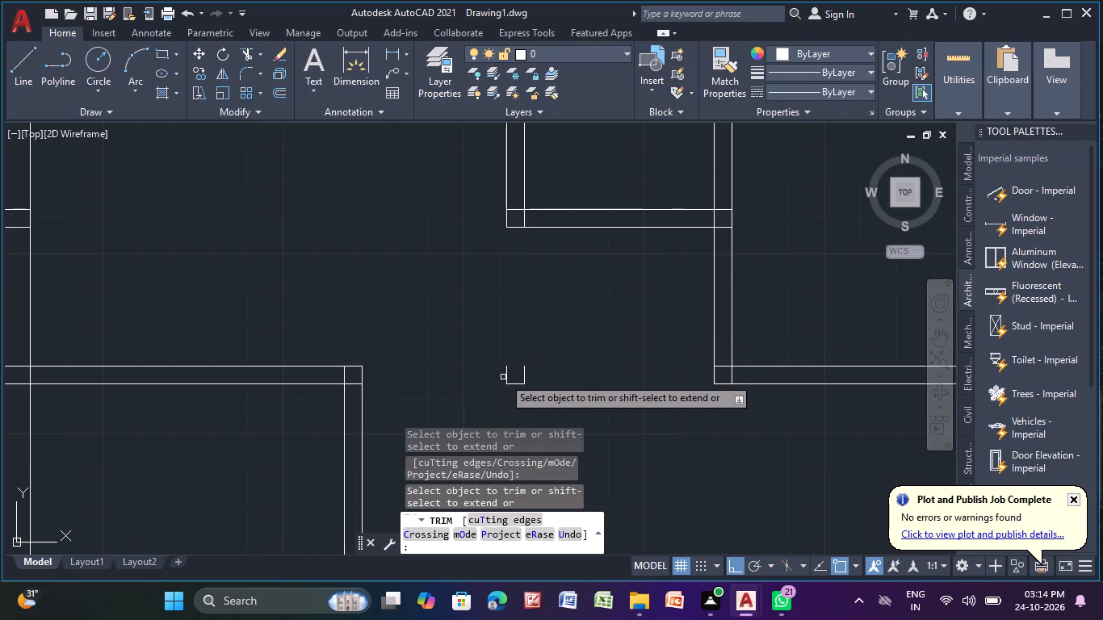
pyautogui.moveTo(496, 374); pyautogui.dragTo(567, 382)
pyautogui.moveTo(520, 375); pyautogui.dragTo(513, 408)
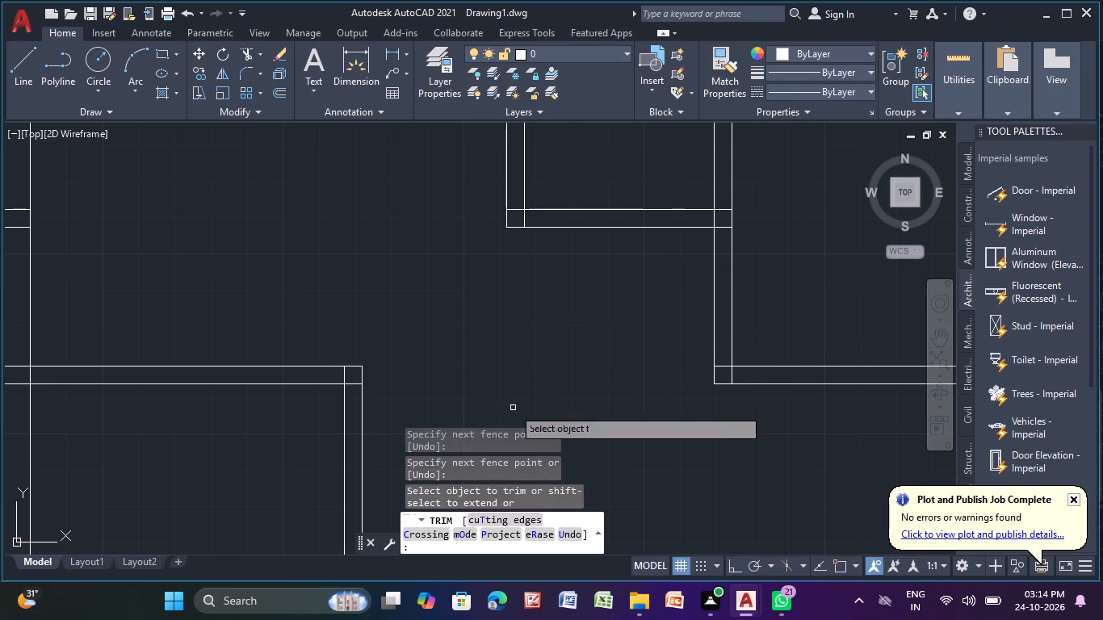
pyautogui.scroll(-3, 543, 375)
pyautogui.moveTo(544, 375); pyautogui.dragTo(539, 291, button='middle')
pyautogui.moveTo(550, 311); pyautogui.dragTo(526, 235, button='middle')
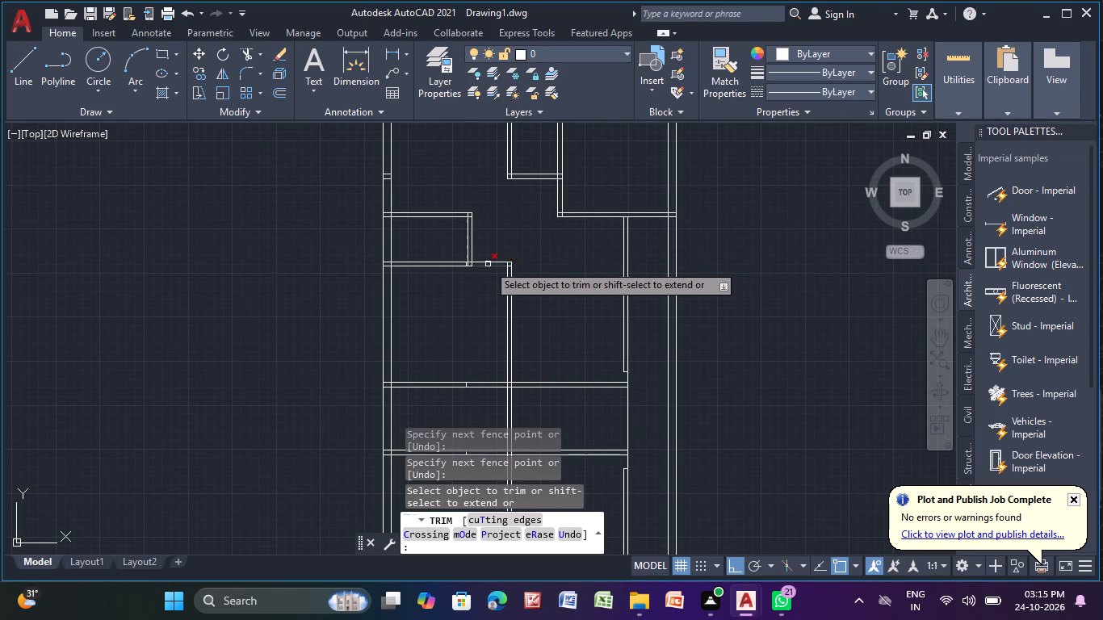
pyautogui.press('Escape')
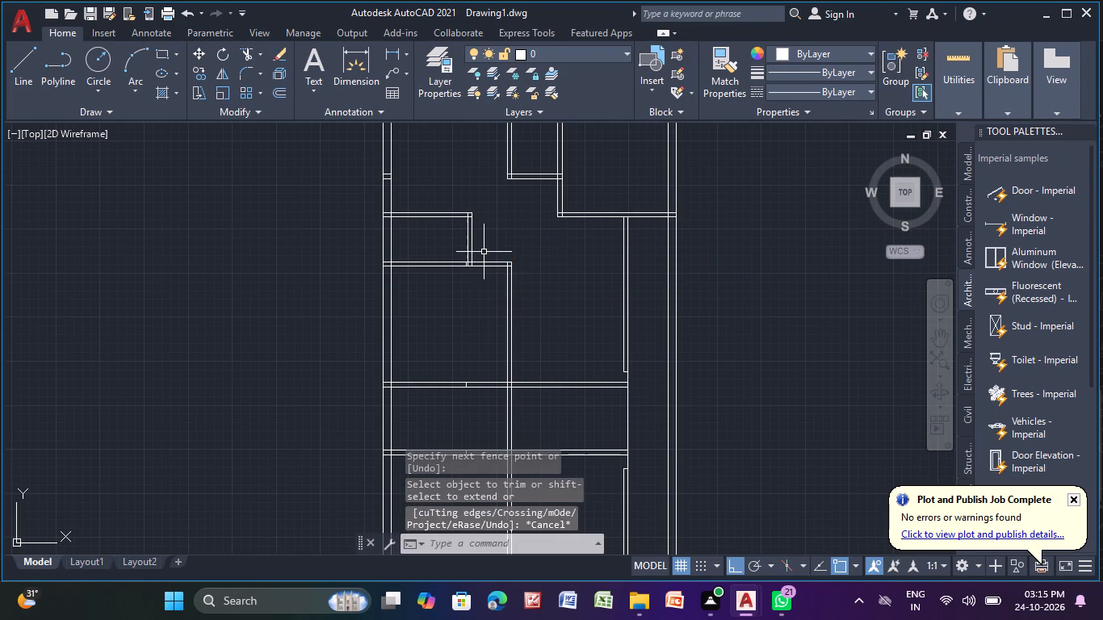
# Trim the overlapping inner wall lines within the plan's upper-left outer wall corner.
pyautogui.scroll(-1, 513, 301)
pyautogui.moveTo(522, 347); pyautogui.dragTo(566, 229, button='middle')
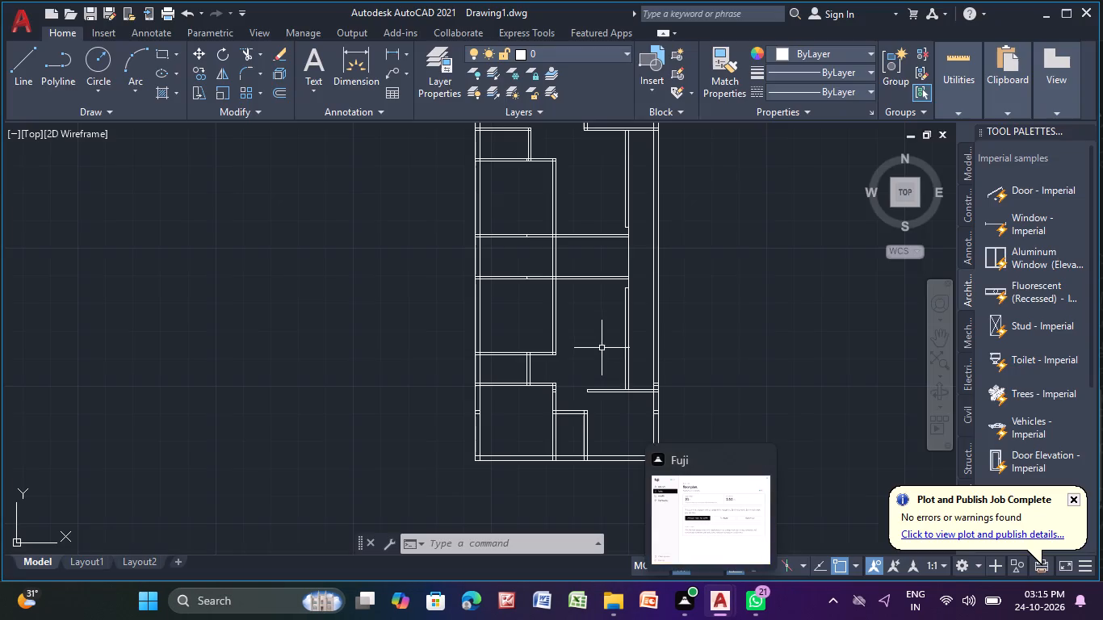
pyautogui.scroll(-1, 497, 159)
pyautogui.moveTo(535, 197); pyautogui.dragTo(530, 396, button='middle')
pyautogui.moveTo(513, 328); pyautogui.dragTo(513, 327, button='middle')
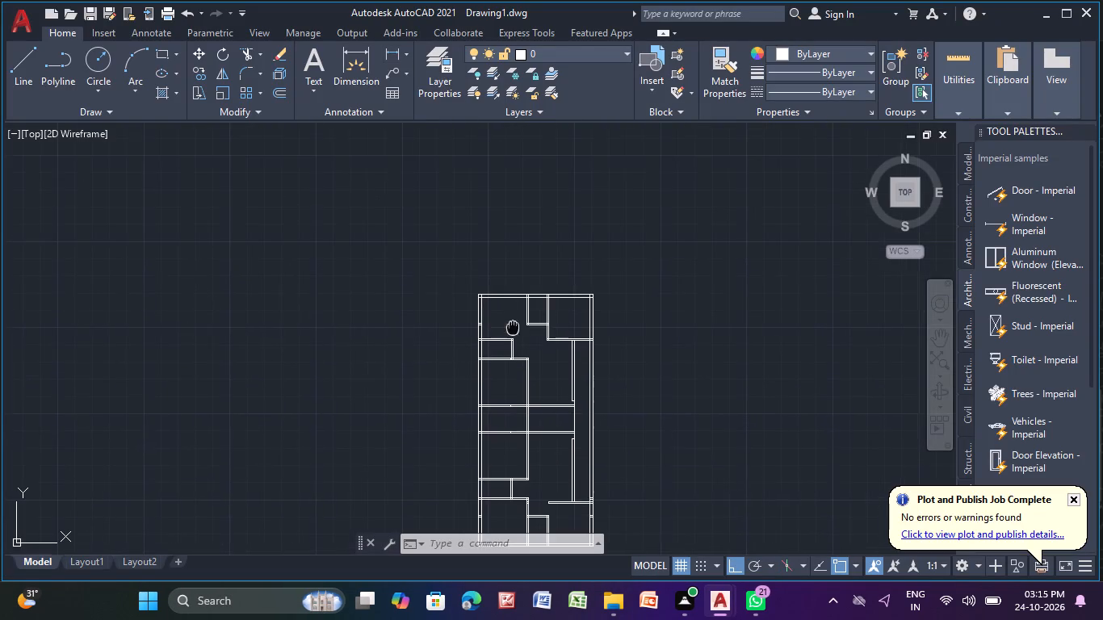
pyautogui.moveTo(513, 327); pyautogui.dragTo(472, 249, button='middle')
pyautogui.scroll(2, 470, 249)
pyautogui.scroll(-1, 406, 241)
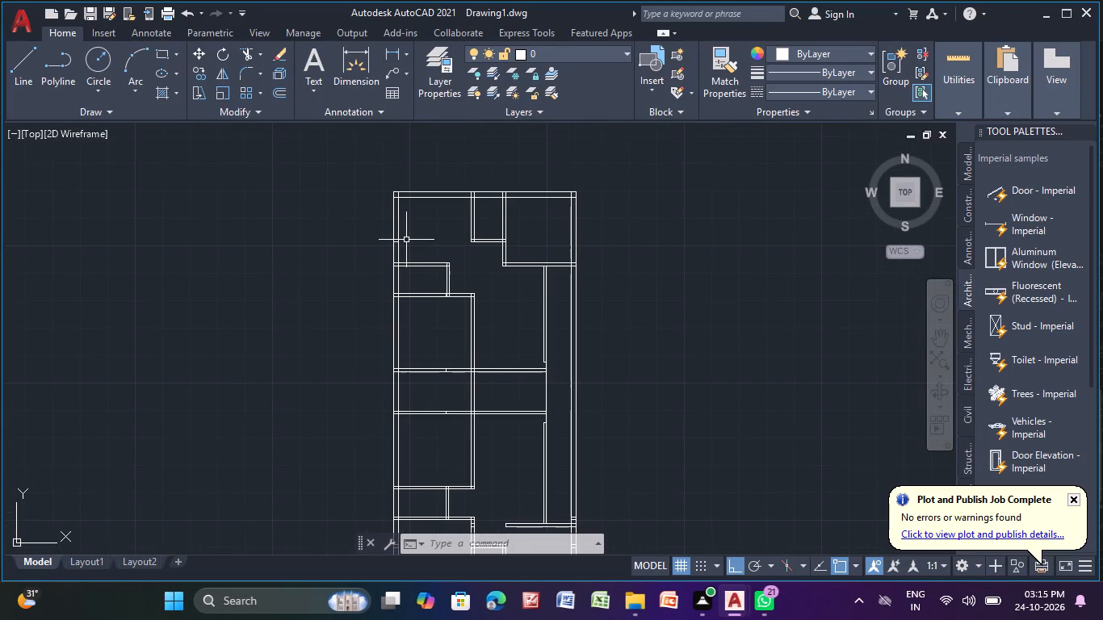
pyautogui.click(241, 48)
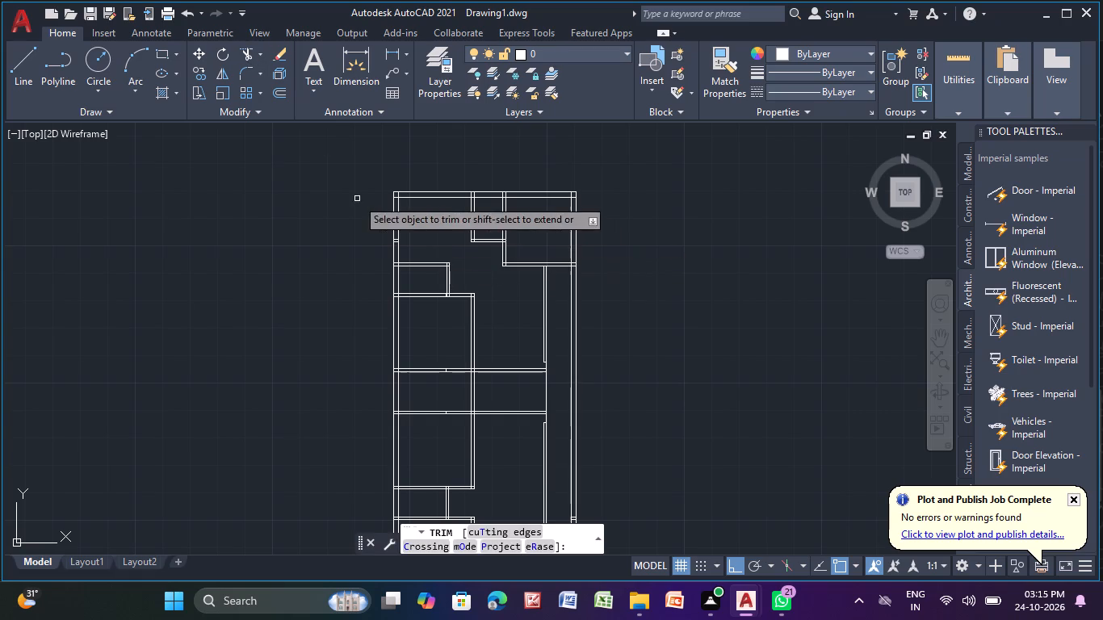
pyautogui.scroll(6, 395, 187)
pyautogui.moveTo(396, 196); pyautogui.dragTo(391, 273)
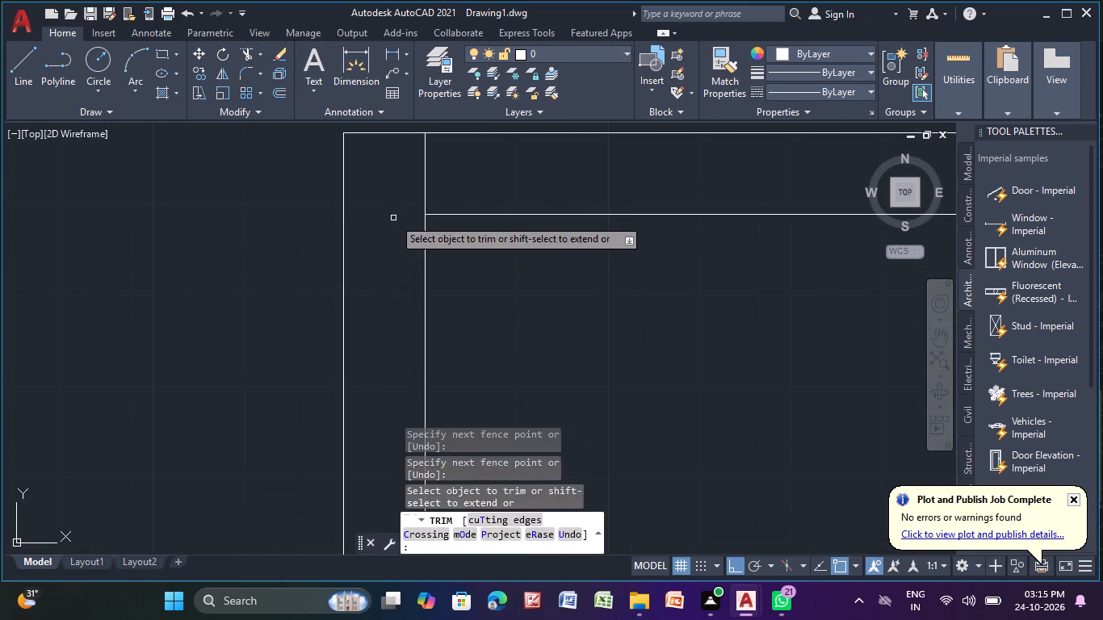
pyautogui.moveTo(392, 194); pyautogui.dragTo(518, 187)
# Trim away the two short horizontal lines crossing the left outer wall above the small upper-left room.
pyautogui.scroll(-4, 531, 207)
pyautogui.moveTo(568, 312); pyautogui.dragTo(480, 176, button='middle')
pyautogui.scroll(3, 428, 205)
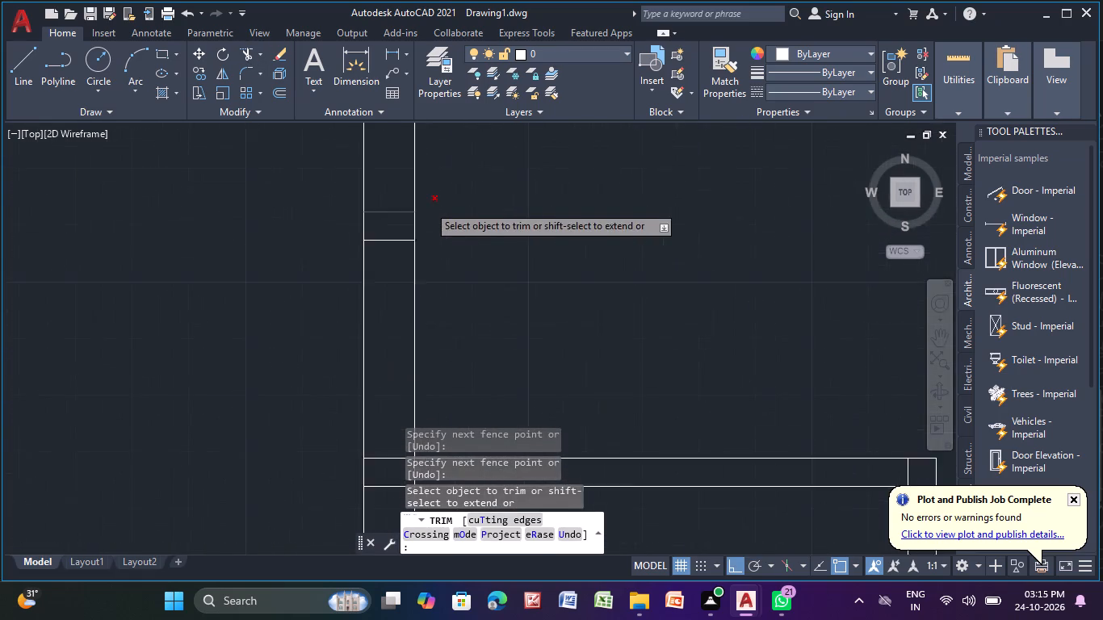
pyautogui.moveTo(388, 200); pyautogui.dragTo(380, 252)
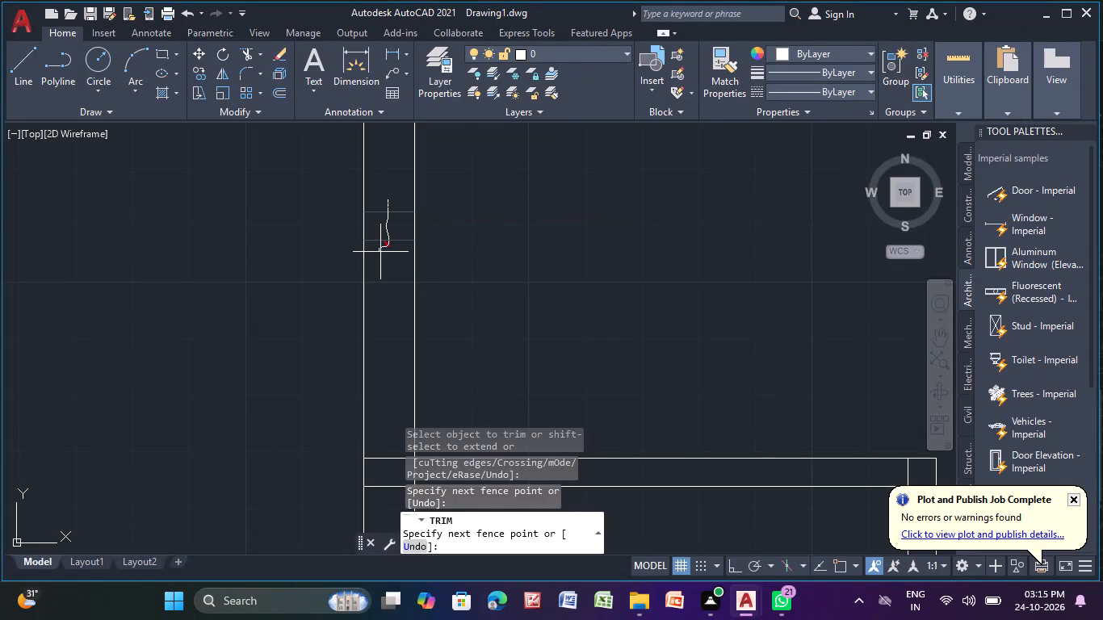
pyautogui.moveTo(380, 252); pyautogui.dragTo(380, 253)
# Trim the crossing lines where the small upper-left room's top partition meets the left outer wall, so the partition joins the wall openly.
pyautogui.scroll(-1, 501, 276)
pyautogui.moveTo(506, 284); pyautogui.dragTo(458, 45, button='middle')
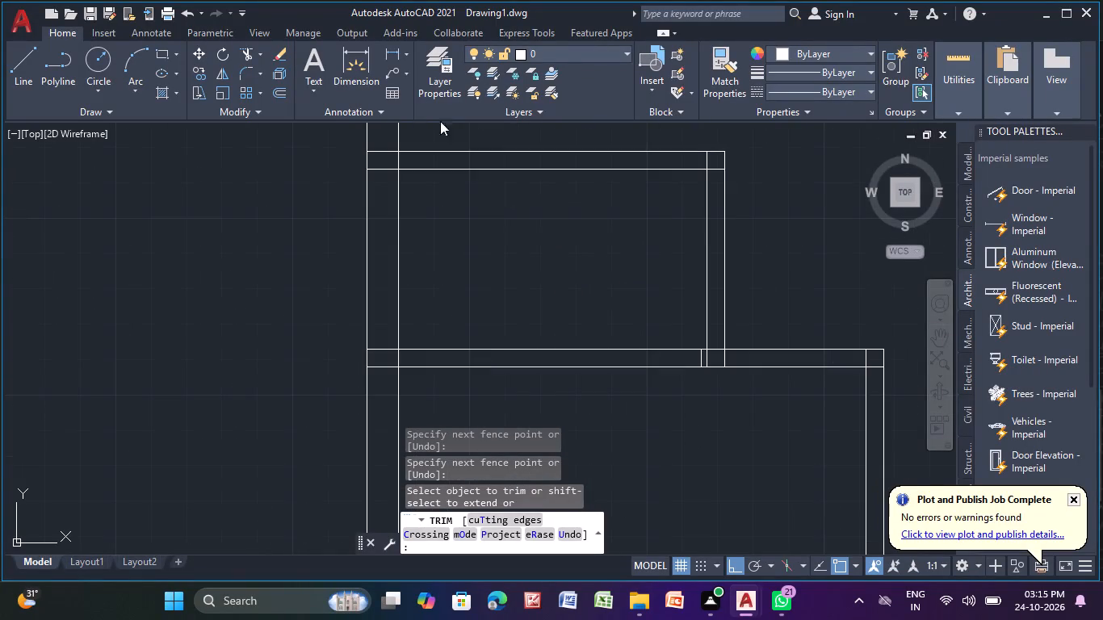
pyautogui.moveTo(438, 227); pyautogui.dragTo(480, 234, button='middle')
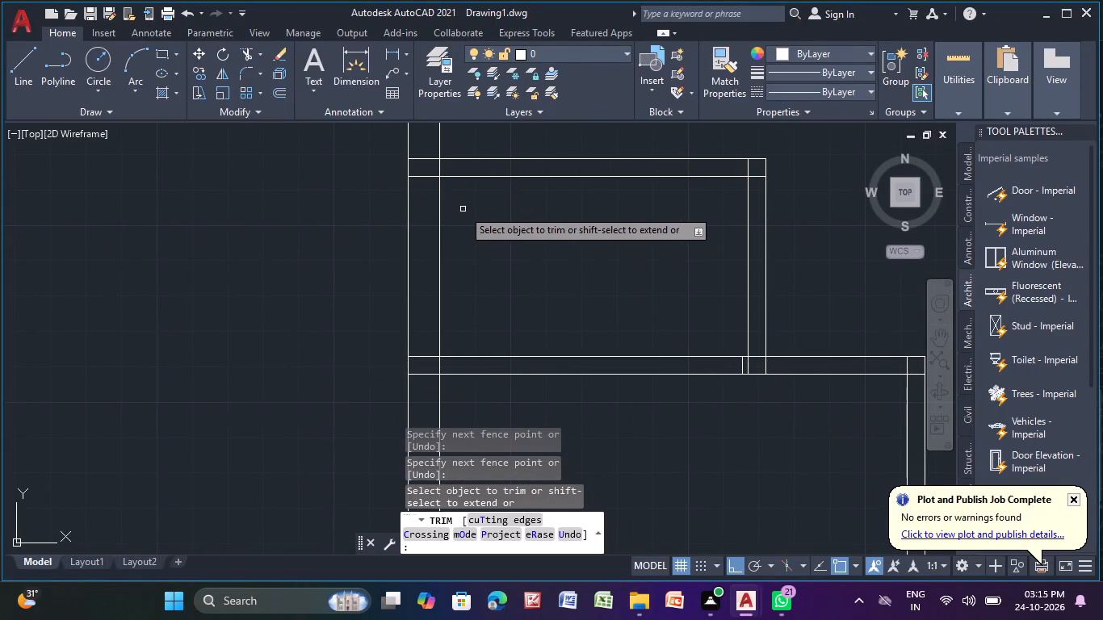
pyautogui.scroll(1, 417, 150)
pyautogui.moveTo(424, 160); pyautogui.dragTo(426, 215)
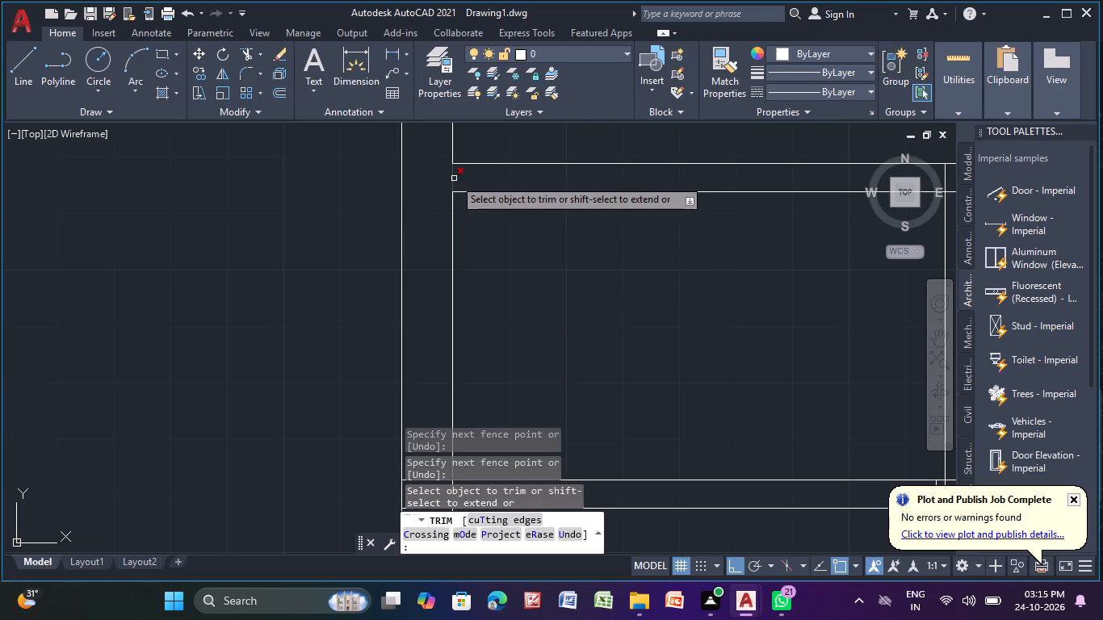
pyautogui.click(454, 178)
pyautogui.scroll(-2, 517, 262)
pyautogui.moveTo(535, 278); pyautogui.dragTo(534, 278, button='middle')
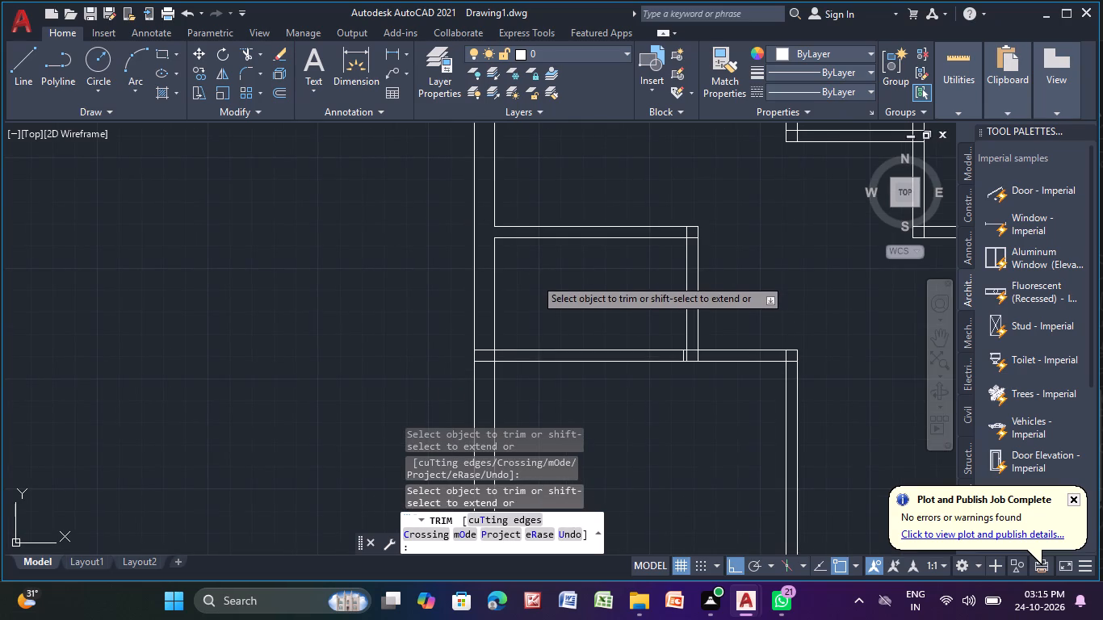
pyautogui.moveTo(534, 278); pyautogui.dragTo(492, 259, button='middle')
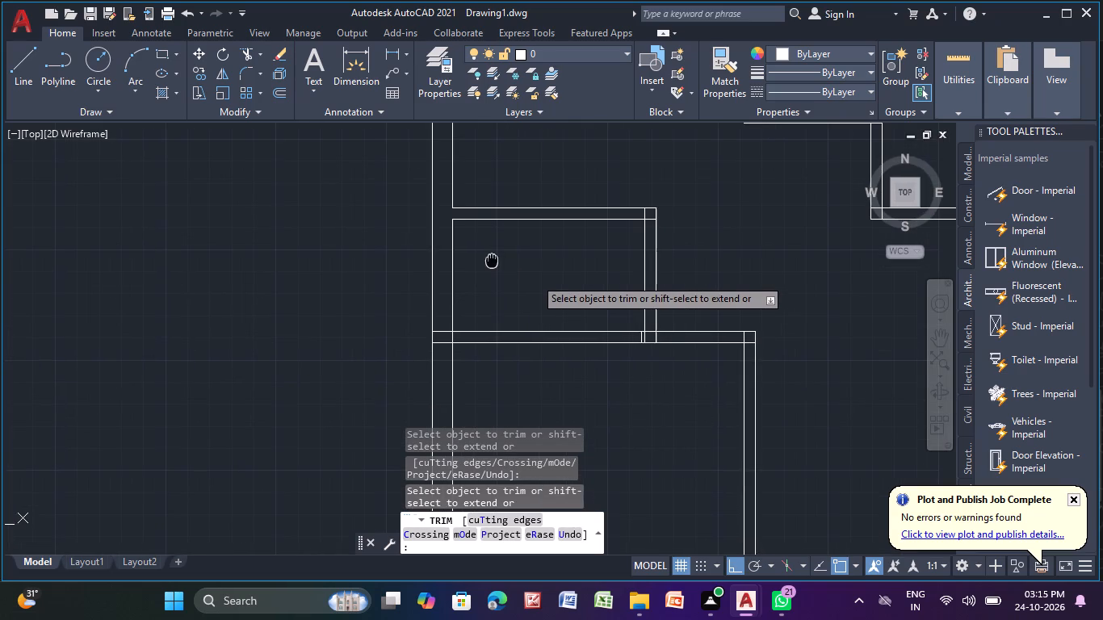
# Trim the overlapping inner wall lines at the small upper-left room's upper-right corner.
pyautogui.moveTo(492, 259); pyautogui.dragTo(493, 259, button='middle')
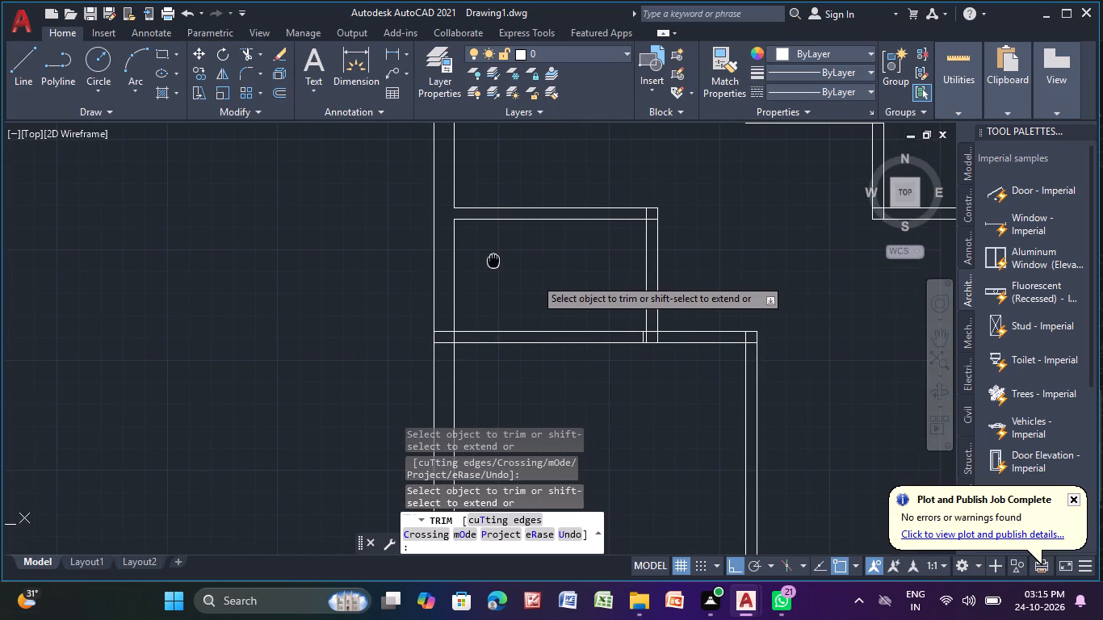
pyautogui.moveTo(493, 259); pyautogui.dragTo(494, 258, button='middle')
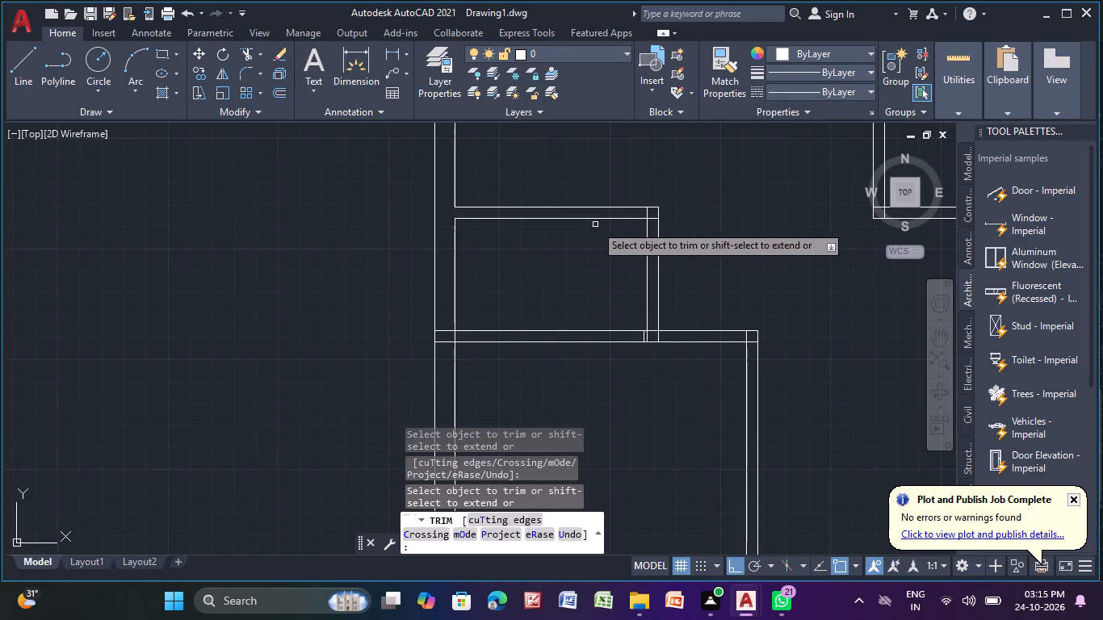
pyautogui.scroll(3, 629, 213)
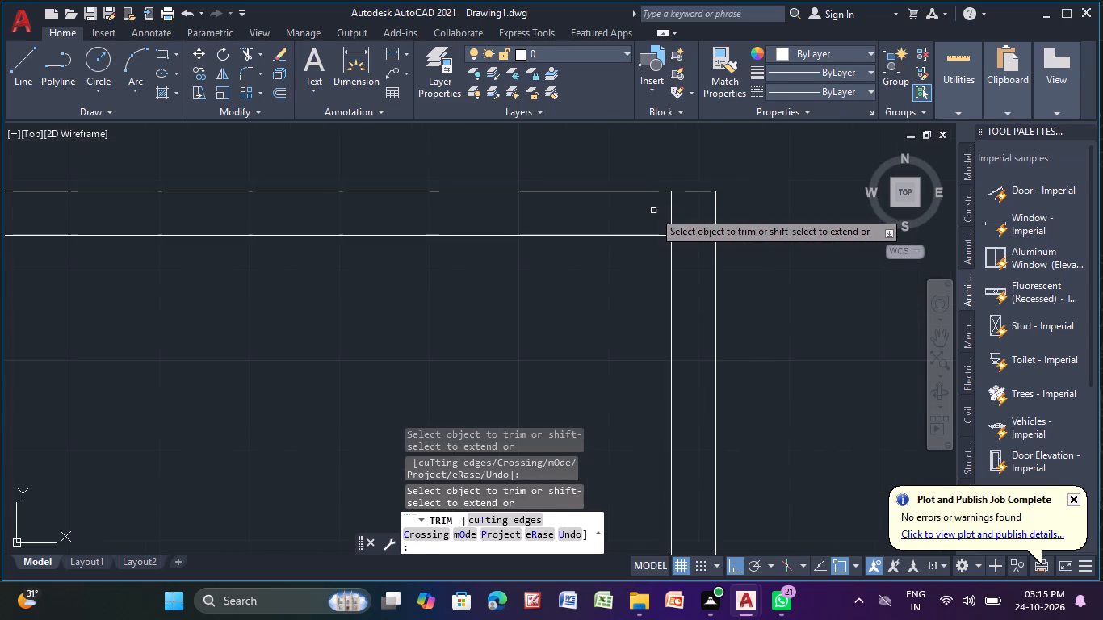
pyautogui.moveTo(653, 211); pyautogui.dragTo(692, 258)
pyautogui.scroll(-3, 693, 258)
# Trim the crossing lines where the small upper-left room's bottom partition meets the left outer wall, leaving an open junction.
pyautogui.moveTo(655, 280); pyautogui.dragTo(621, 204, button='middle')
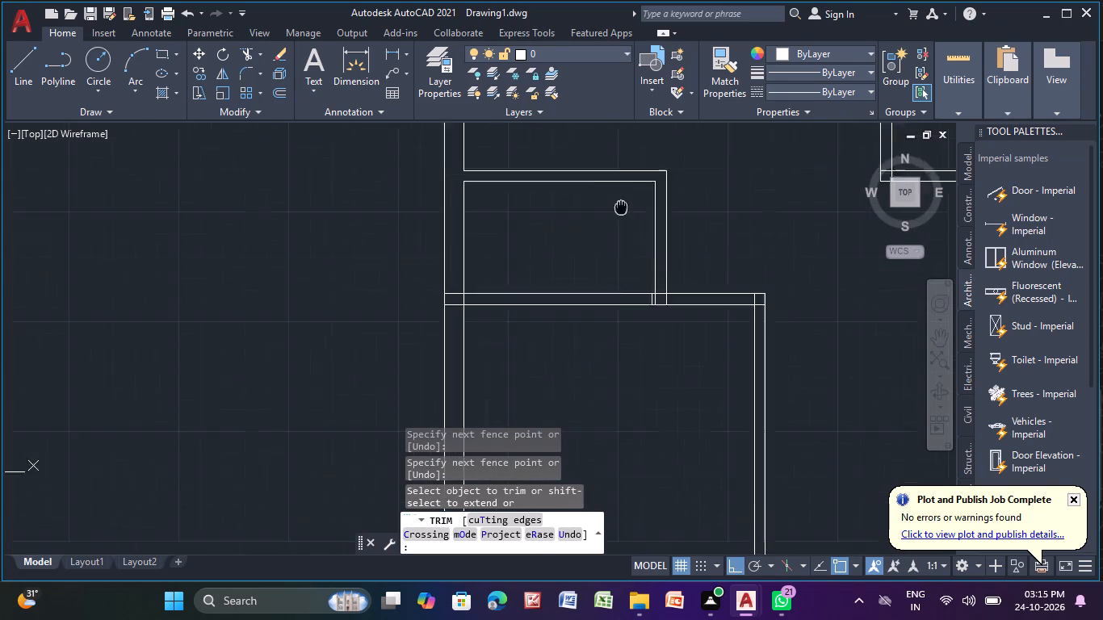
pyautogui.moveTo(621, 204); pyautogui.dragTo(589, 151, button='middle')
pyautogui.scroll(3, 458, 244)
pyautogui.moveTo(456, 296); pyautogui.dragTo(507, 280, button='middle')
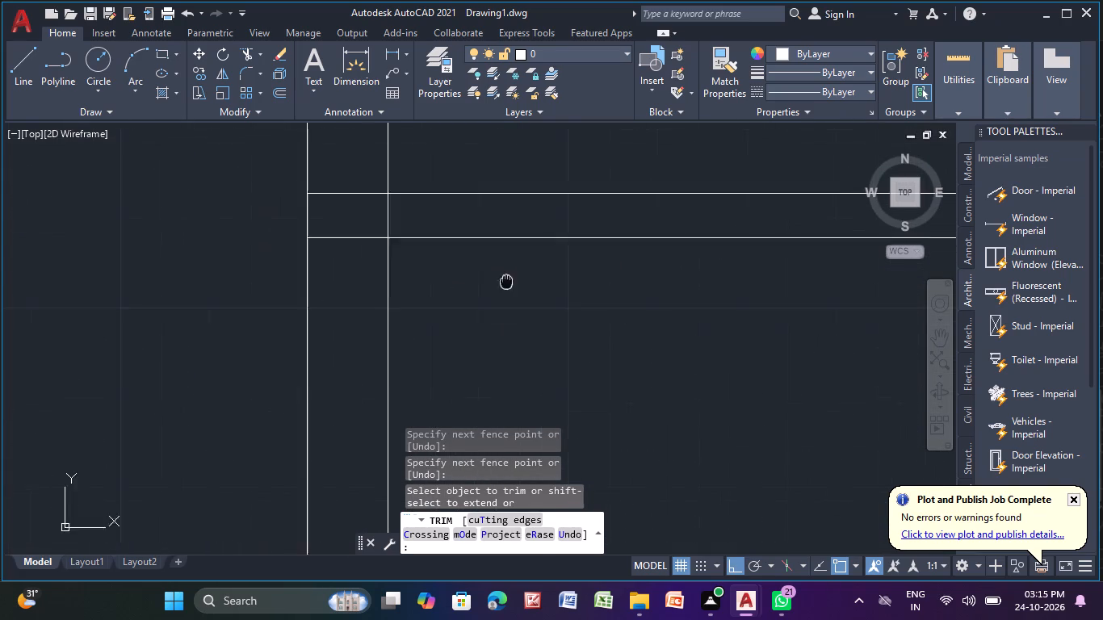
pyautogui.moveTo(507, 280); pyautogui.dragTo(509, 280, button='middle')
pyautogui.moveTo(345, 171); pyautogui.dragTo(363, 246)
pyautogui.moveTo(365, 216); pyautogui.dragTo(365, 216)
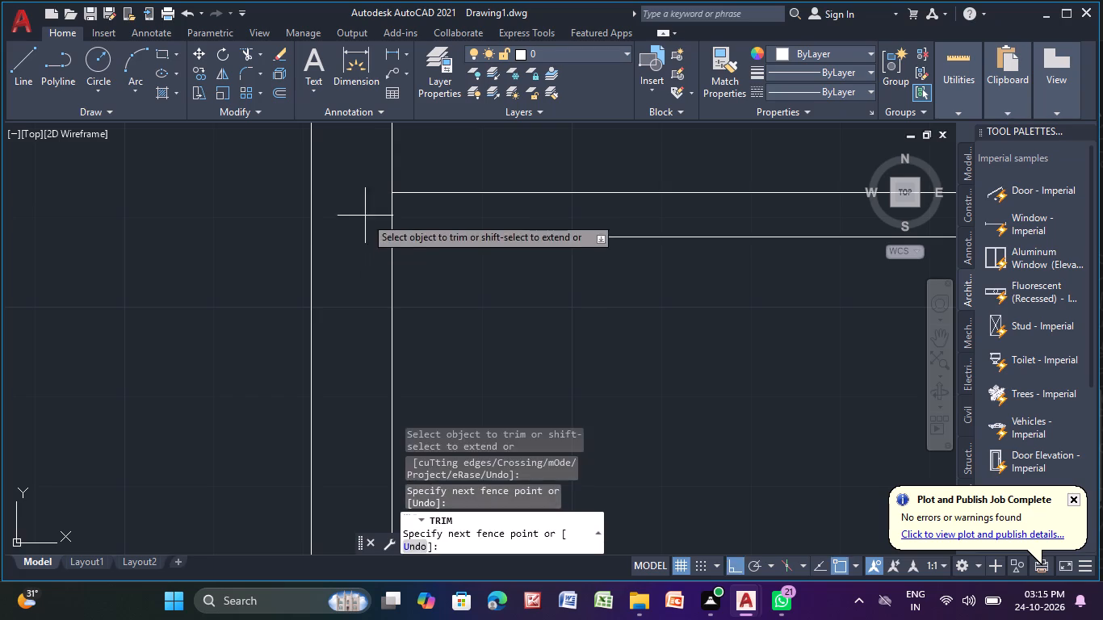
pyautogui.moveTo(365, 216); pyautogui.dragTo(455, 224)
# Trim the overlapping lines where the small upper-left room's right partition meets its bottom partition, including the leftover short vertical lines.
pyautogui.scroll(-4, 489, 223)
pyautogui.moveTo(564, 298); pyautogui.dragTo(485, 320, button='middle')
pyautogui.scroll(1, 535, 274)
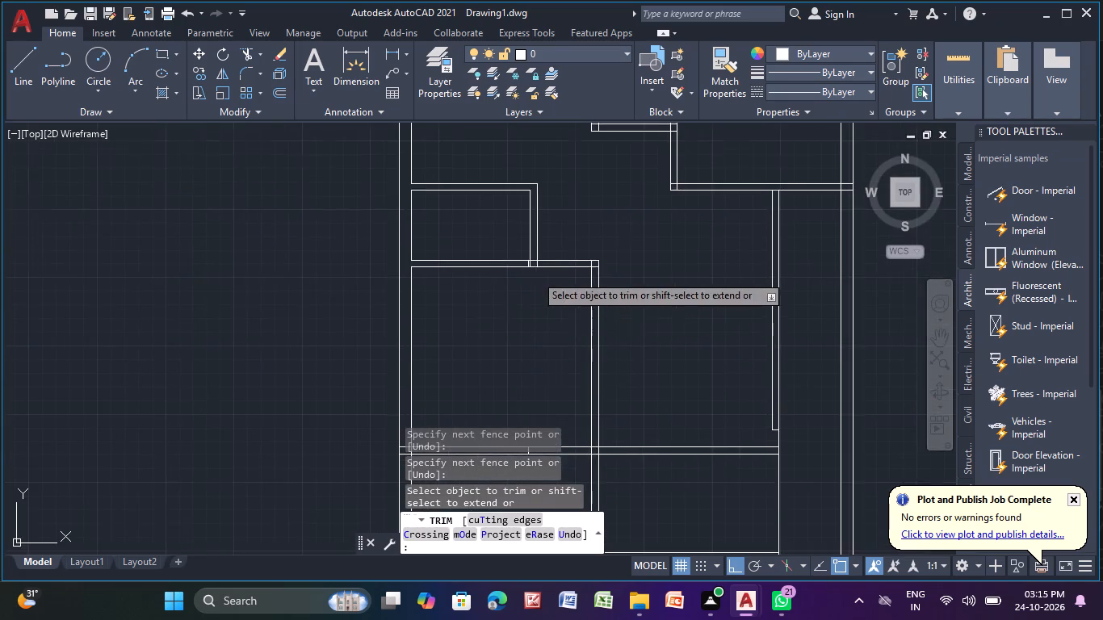
pyautogui.scroll(4, 536, 274)
pyautogui.moveTo(477, 260); pyautogui.dragTo(615, 269)
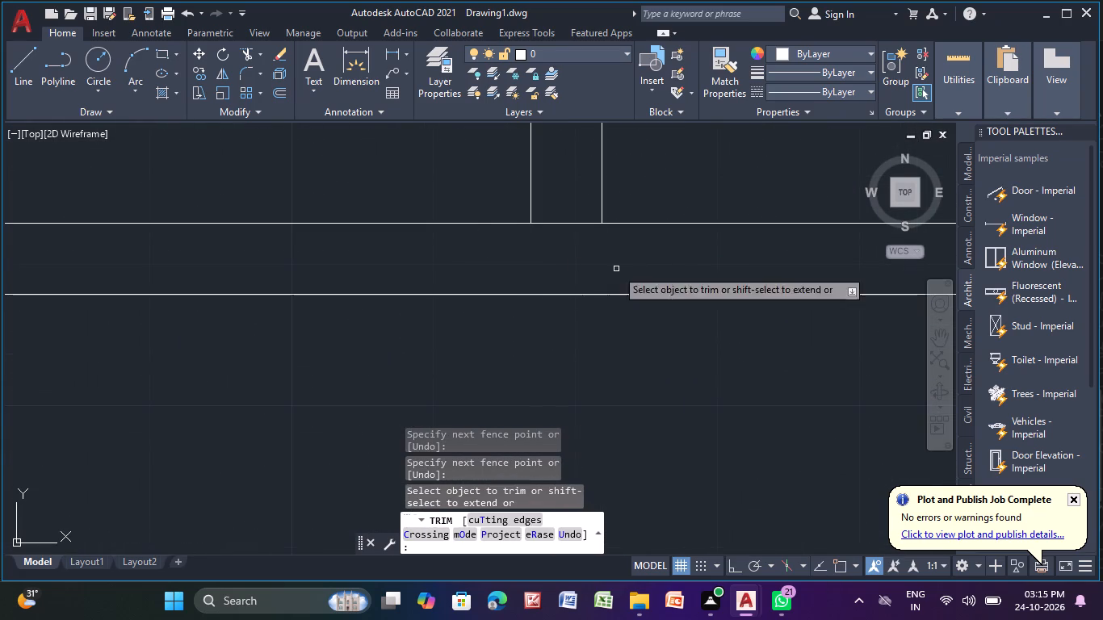
pyautogui.moveTo(560, 215); pyautogui.dragTo(551, 239)
# Trim the overlapping inner lines at the upper-right corner of the large left room below the small upper-left room.
pyautogui.scroll(-3, 551, 240)
pyautogui.moveTo(582, 316); pyautogui.dragTo(536, 301, button='middle')
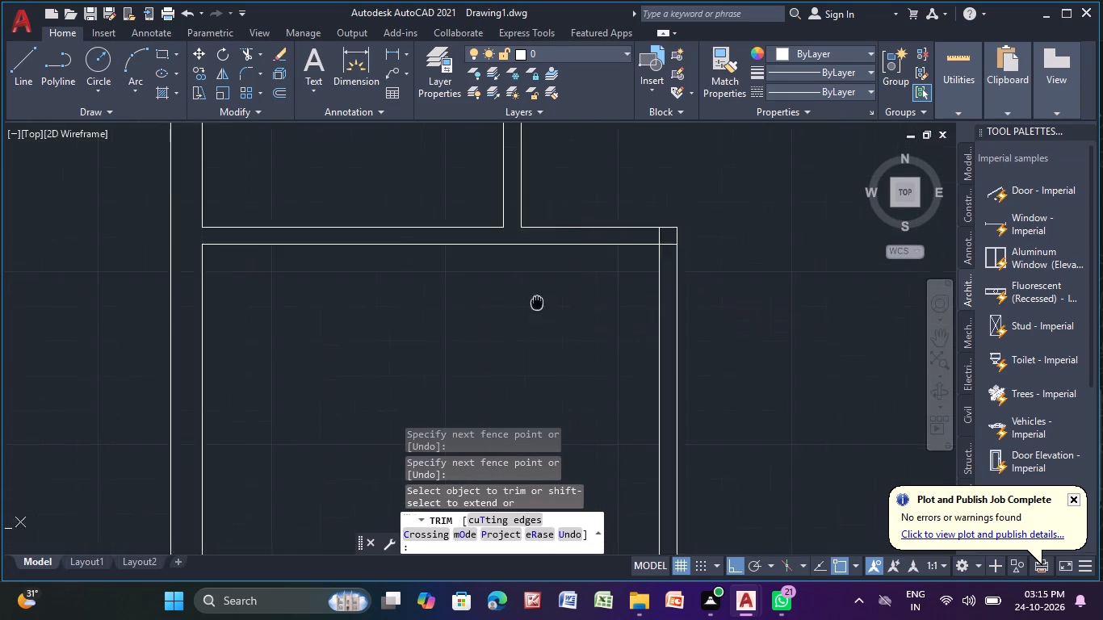
pyautogui.moveTo(536, 301); pyautogui.dragTo(509, 300, button='middle')
pyautogui.scroll(2, 652, 245)
pyautogui.moveTo(597, 220); pyautogui.dragTo(616, 265)
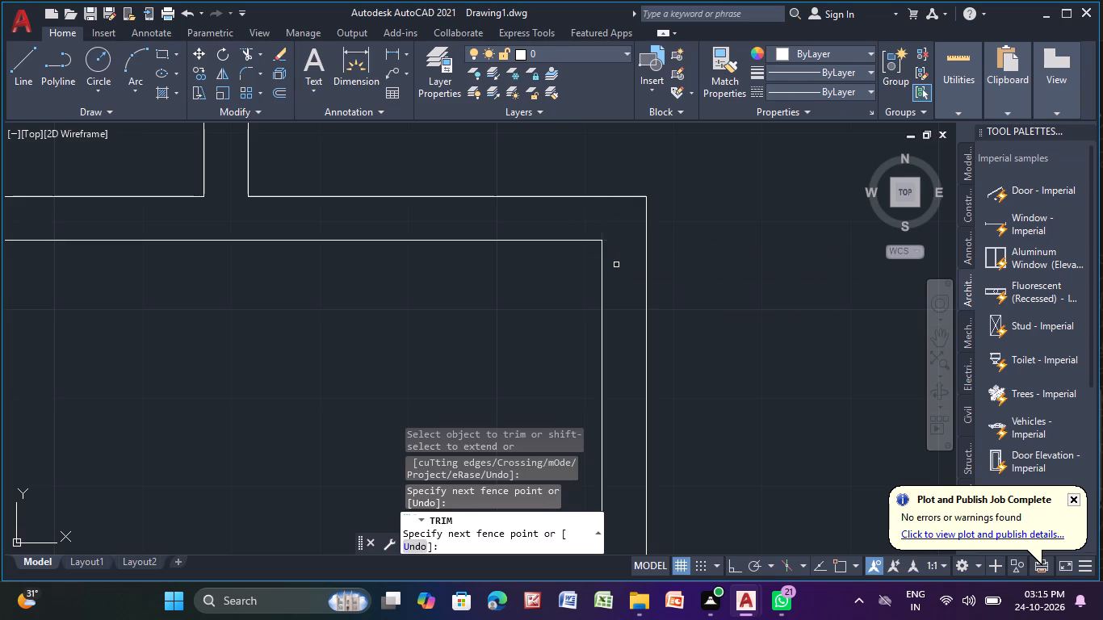
# Trim the crossing lines where the large upper-left room's bottom partition meets the left outer wall, leaving an open junction.
pyautogui.scroll(-3, 605, 287)
pyautogui.moveTo(522, 347); pyautogui.dragTo(508, 253, button='middle')
pyautogui.moveTo(407, 359); pyautogui.dragTo(452, 249, button='middle')
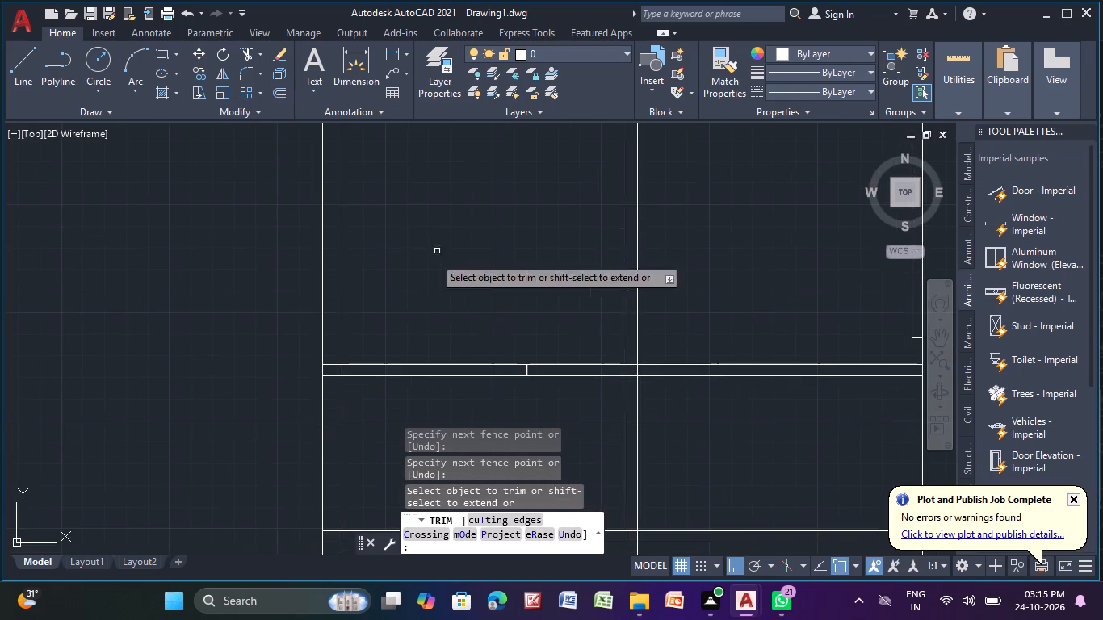
pyautogui.moveTo(468, 374); pyautogui.dragTo(501, 267, button='middle')
pyautogui.scroll(2, 433, 306)
pyautogui.moveTo(430, 308); pyautogui.dragTo(485, 351, button='middle')
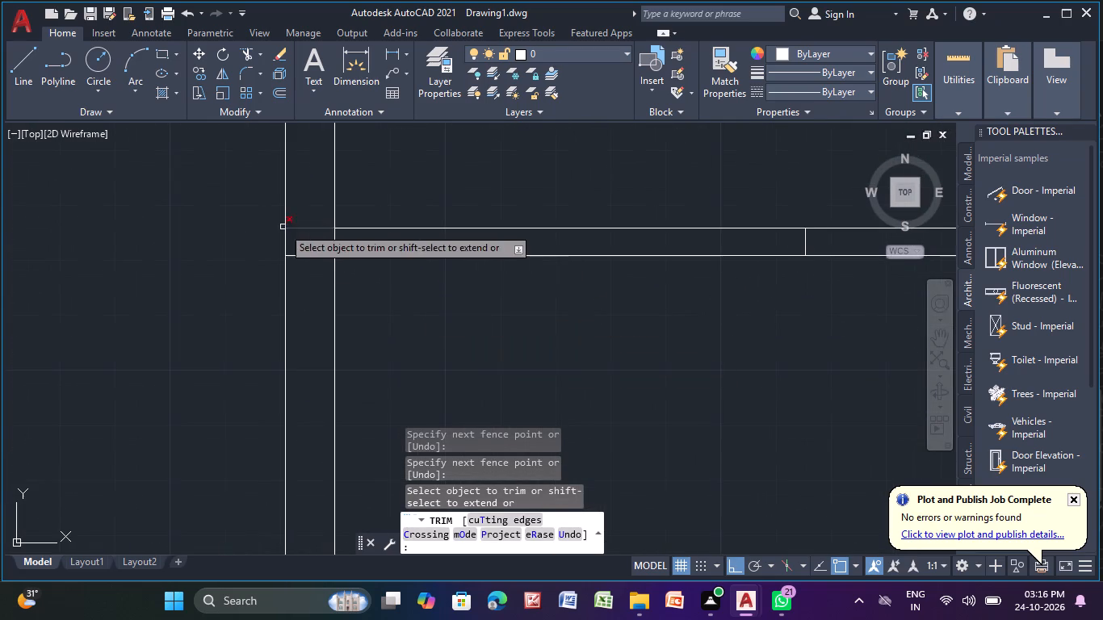
pyautogui.scroll(1, 283, 227)
pyautogui.moveTo(316, 208); pyautogui.dragTo(324, 316)
pyautogui.moveTo(371, 247); pyautogui.dragTo(346, 253)
# Trim away the short vertical line across the large upper-left room's bottom partition.
pyautogui.scroll(-2, 430, 258)
pyautogui.moveTo(597, 308); pyautogui.dragTo(421, 323, button='middle')
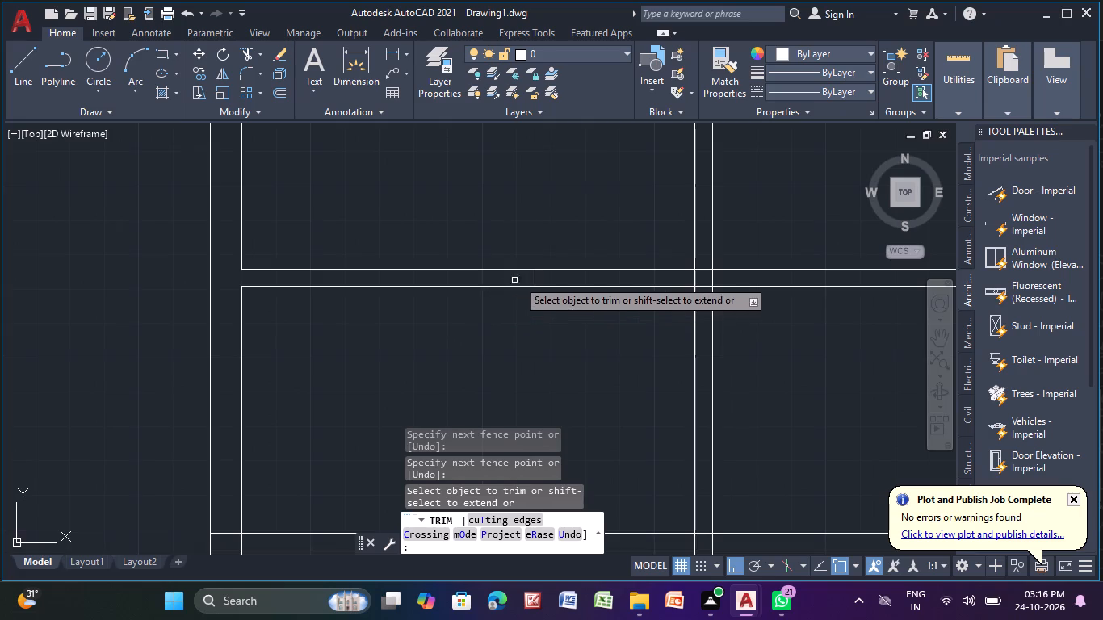
pyautogui.scroll(3, 543, 278)
pyautogui.moveTo(527, 280); pyautogui.dragTo(430, 284)
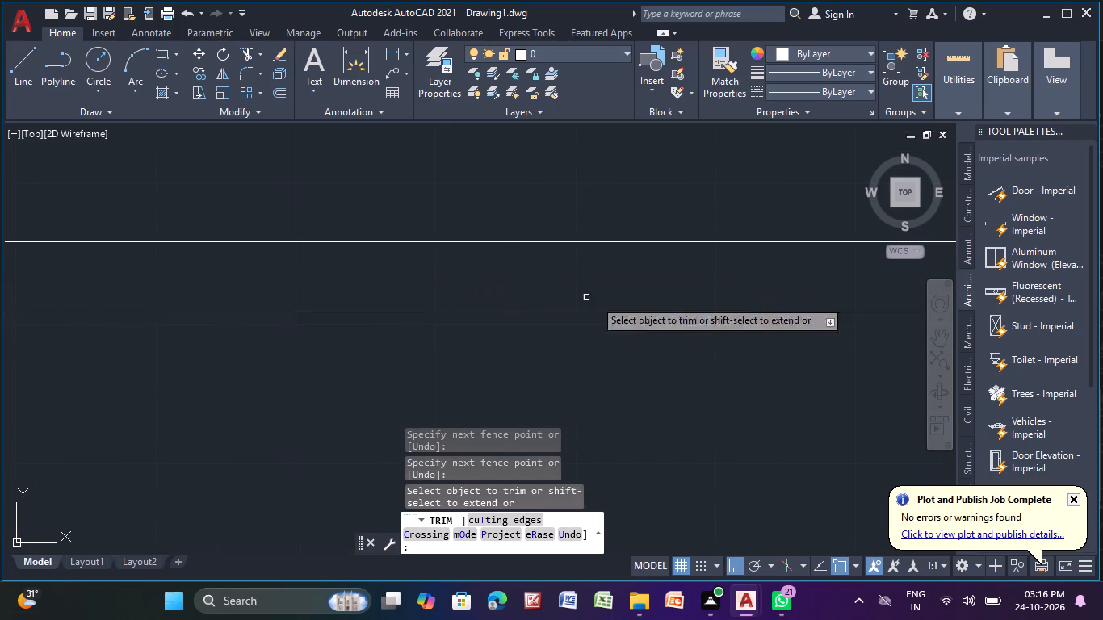
# Trim all overlapping lines inside the crossing of the central vertical partition and the upper of the two mid-plan horizontal partitions.
pyautogui.scroll(-4, 693, 322)
pyautogui.moveTo(704, 336); pyautogui.dragTo(478, 313, button='middle')
pyautogui.scroll(4, 518, 311)
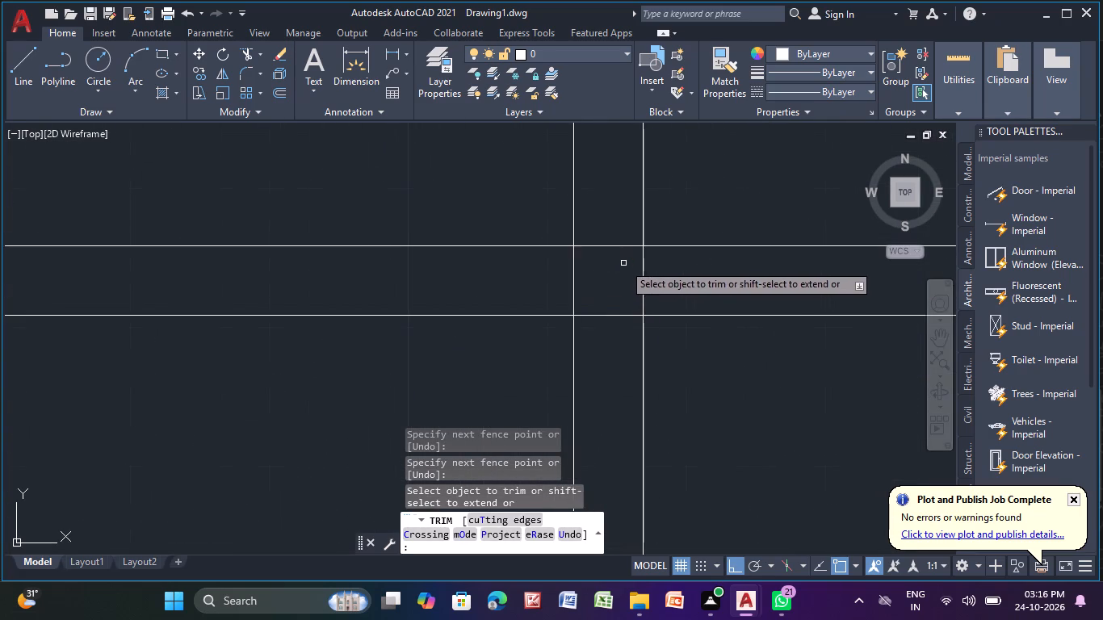
pyautogui.scroll(1, 623, 263)
pyautogui.moveTo(621, 263); pyautogui.dragTo(588, 232, button='middle')
pyautogui.moveTo(551, 178); pyautogui.dragTo(536, 356)
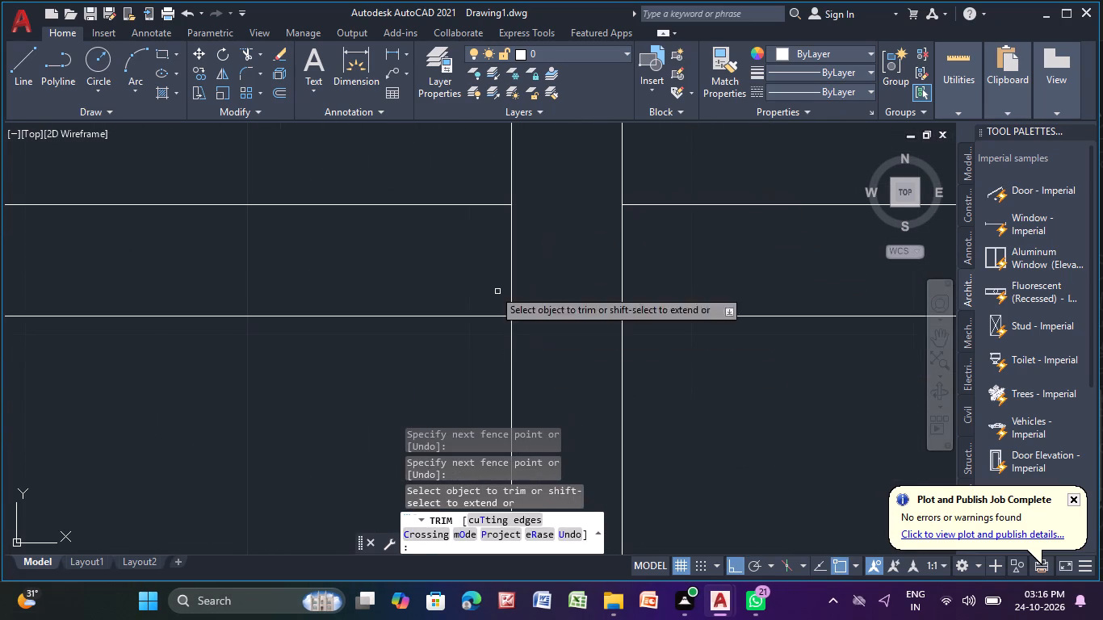
pyautogui.moveTo(409, 257); pyautogui.dragTo(746, 259)
# Trim the crossing lines where the lower mid-plan horizontal partition meets the left outer wall, leaving an open junction.
pyautogui.scroll(-5, 758, 225)
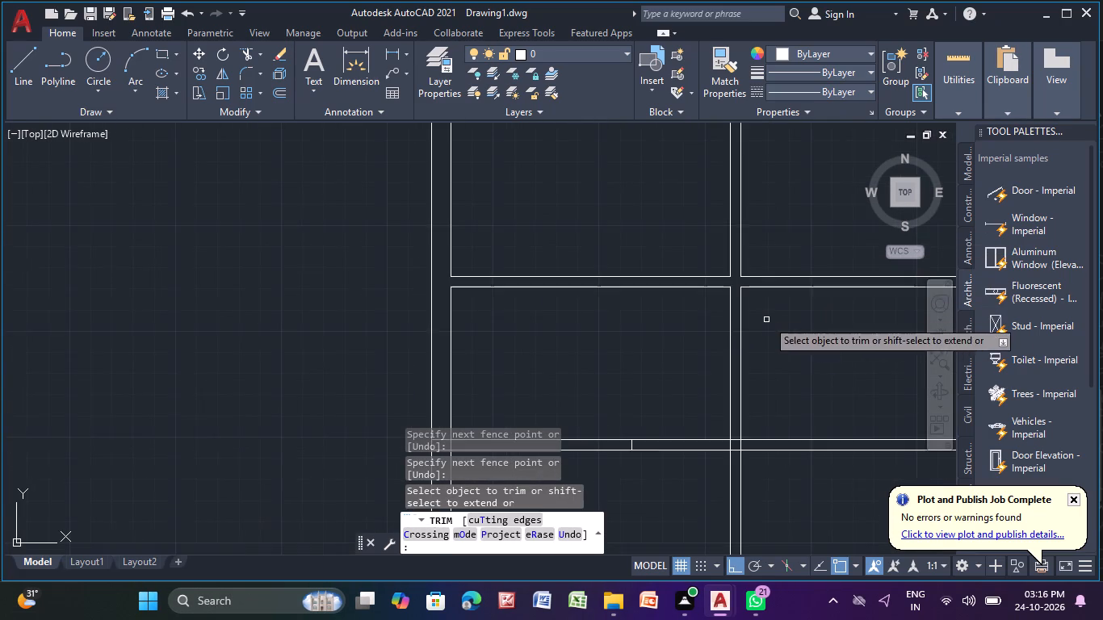
pyautogui.scroll(-1, 777, 340)
pyautogui.moveTo(776, 342); pyautogui.dragTo(561, 224, button='middle')
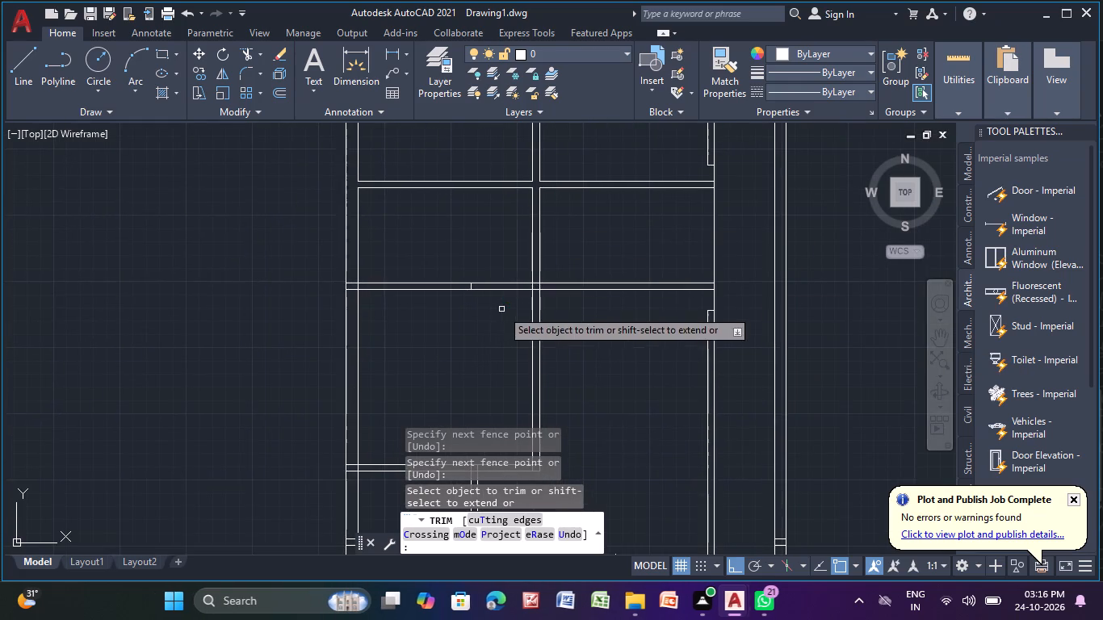
pyautogui.moveTo(501, 312); pyautogui.dragTo(562, 264, button='middle')
pyautogui.scroll(4, 426, 247)
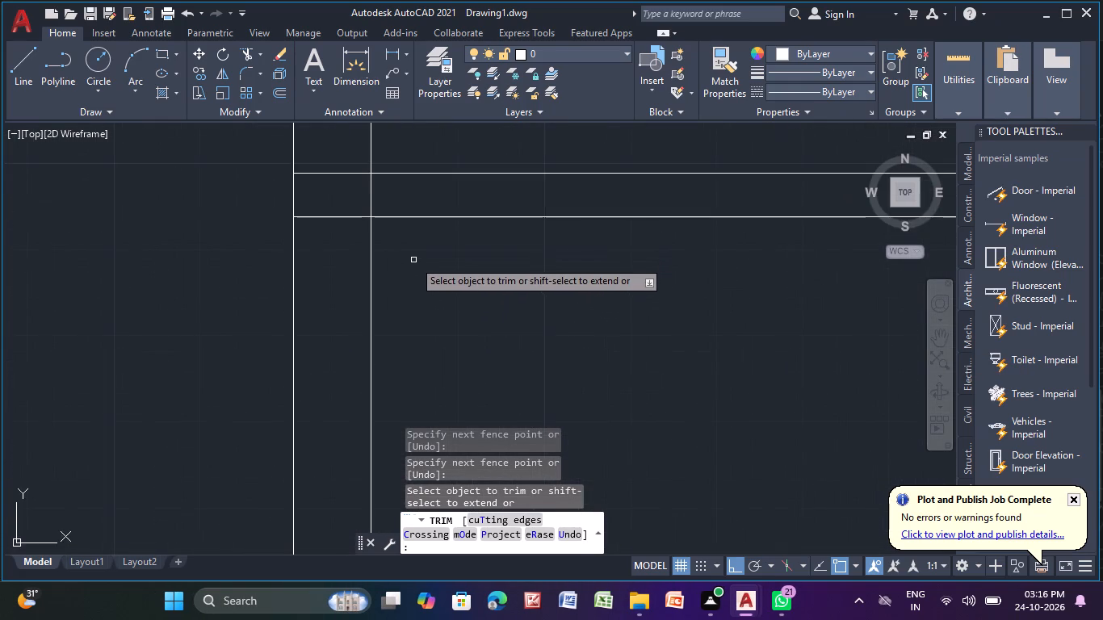
pyautogui.moveTo(409, 263); pyautogui.dragTo(518, 291, button='middle')
pyautogui.scroll(2, 445, 231)
pyautogui.moveTo(432, 144); pyautogui.dragTo(439, 213)
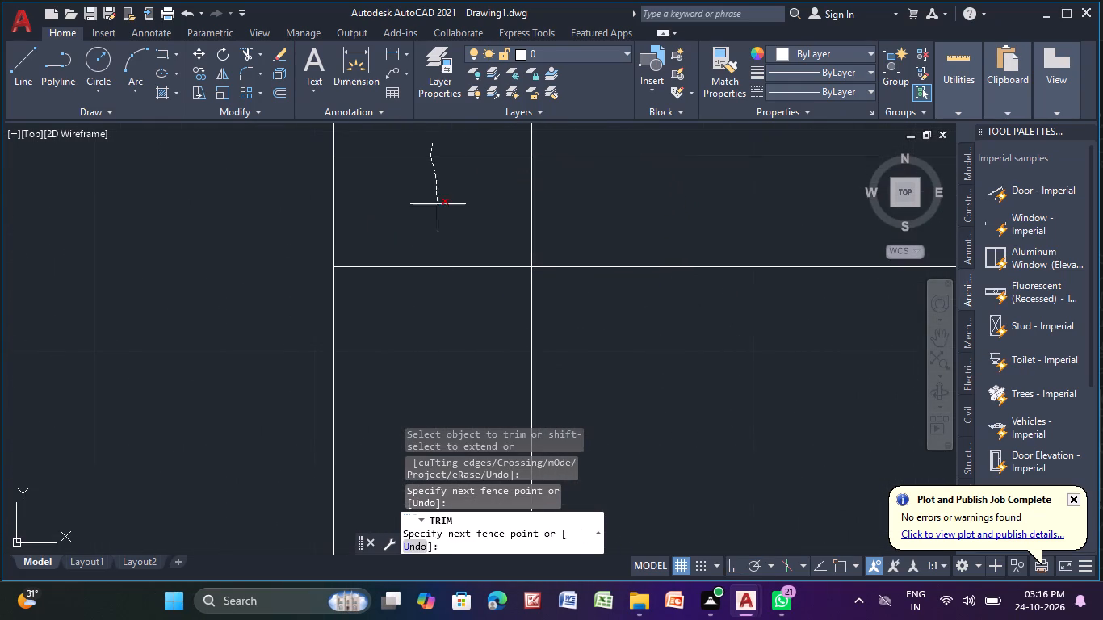
pyautogui.moveTo(439, 213); pyautogui.dragTo(455, 300)
pyautogui.moveTo(447, 243); pyautogui.dragTo(614, 219)
# Trim away the short vertical line across the lower mid-plan horizontal partition.
pyautogui.scroll(-4, 658, 210)
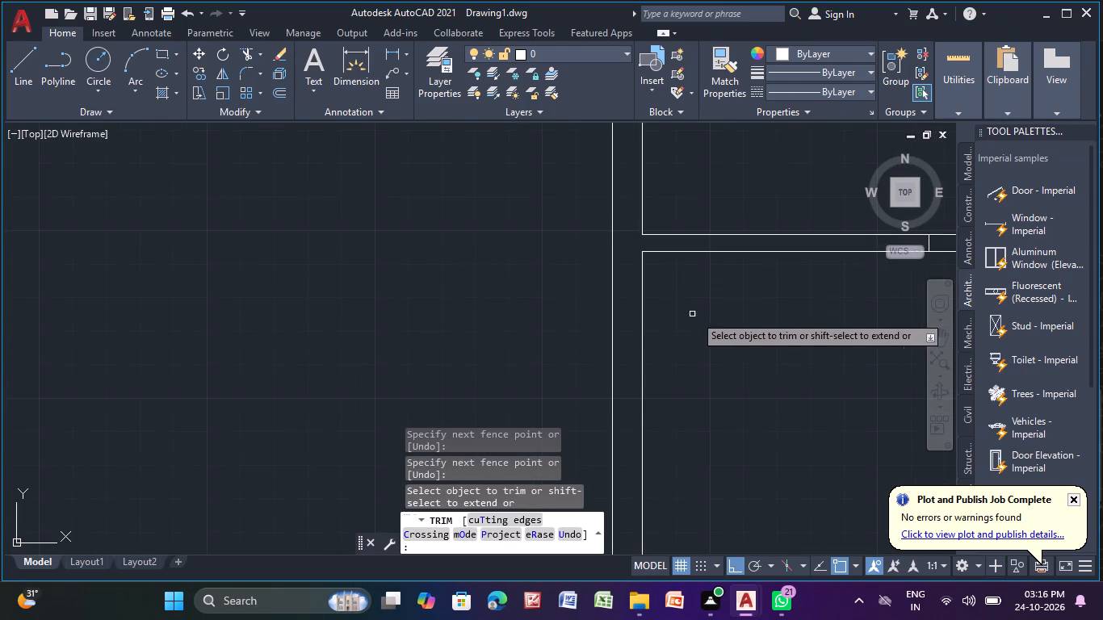
pyautogui.scroll(-3, 725, 323)
pyautogui.moveTo(721, 325); pyautogui.dragTo(467, 307, button='middle')
pyautogui.scroll(2, 518, 288)
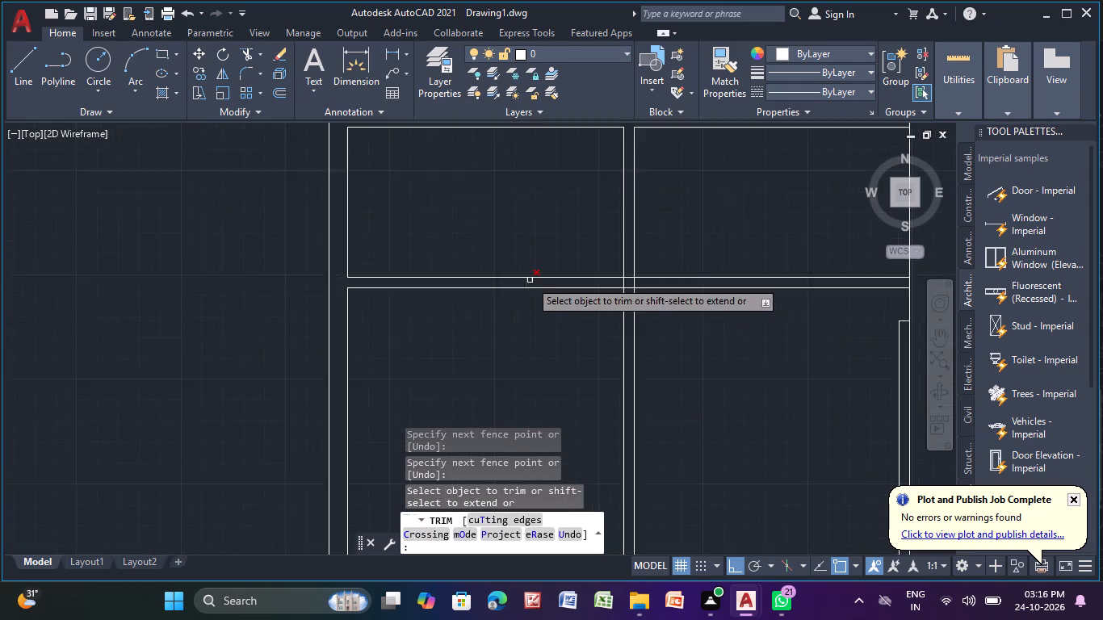
pyautogui.scroll(4, 530, 280)
pyautogui.moveTo(470, 269); pyautogui.dragTo(593, 278)
# Trim the central vertical partition's lines where they pass through the lower mid-plan horizontal partition.
pyautogui.scroll(-2, 625, 279)
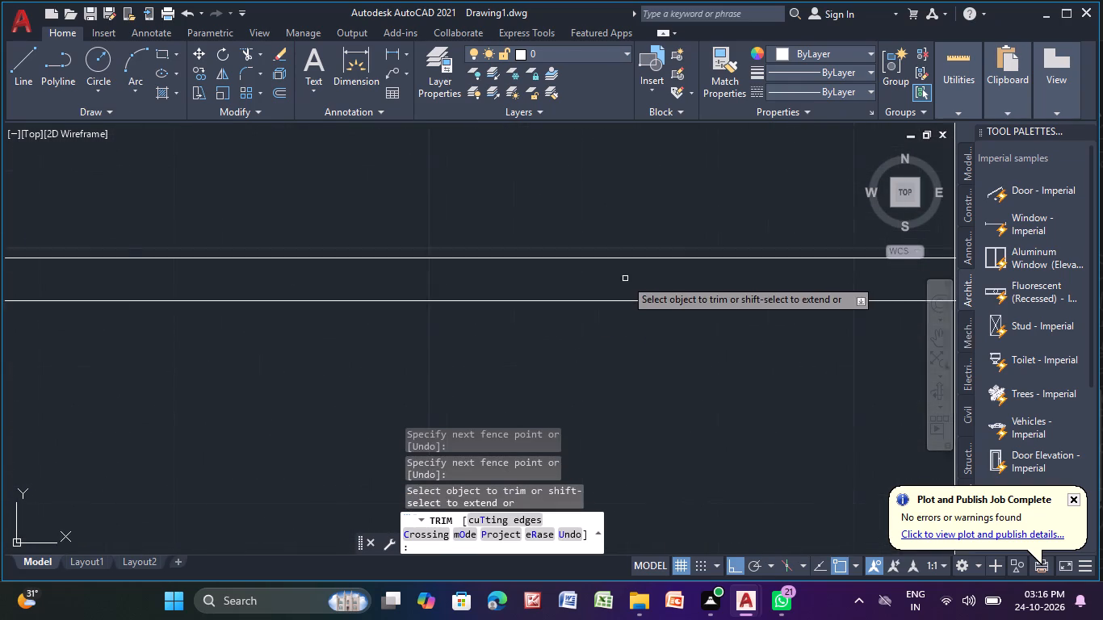
pyautogui.scroll(-2, 626, 282)
pyautogui.moveTo(635, 316); pyautogui.dragTo(463, 299, button='middle')
pyautogui.scroll(4, 551, 272)
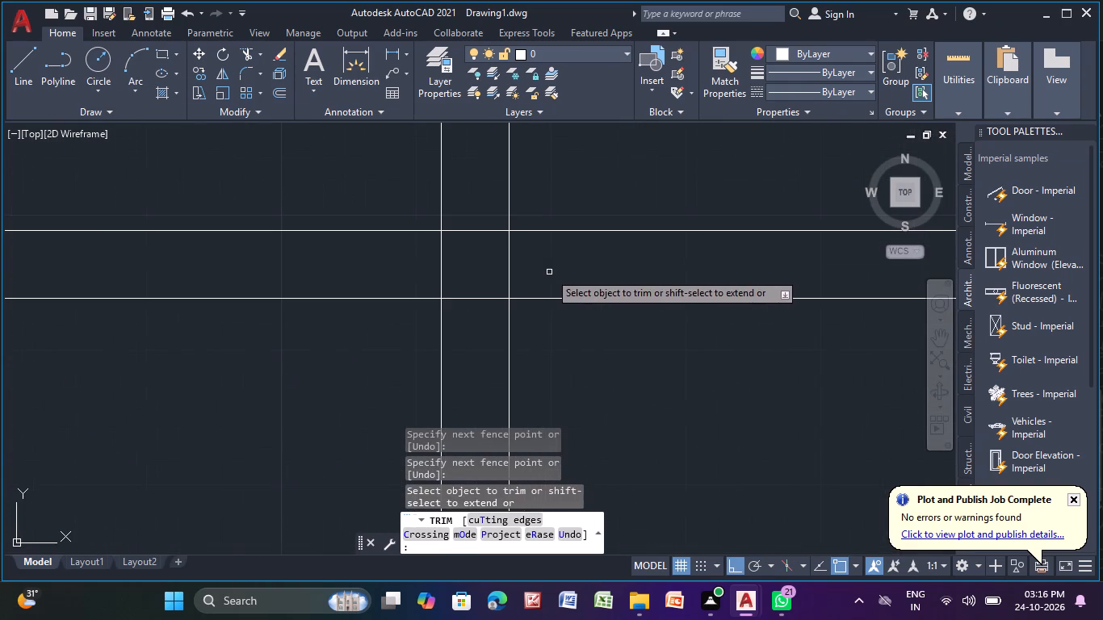
pyautogui.moveTo(355, 249); pyautogui.dragTo(562, 274)
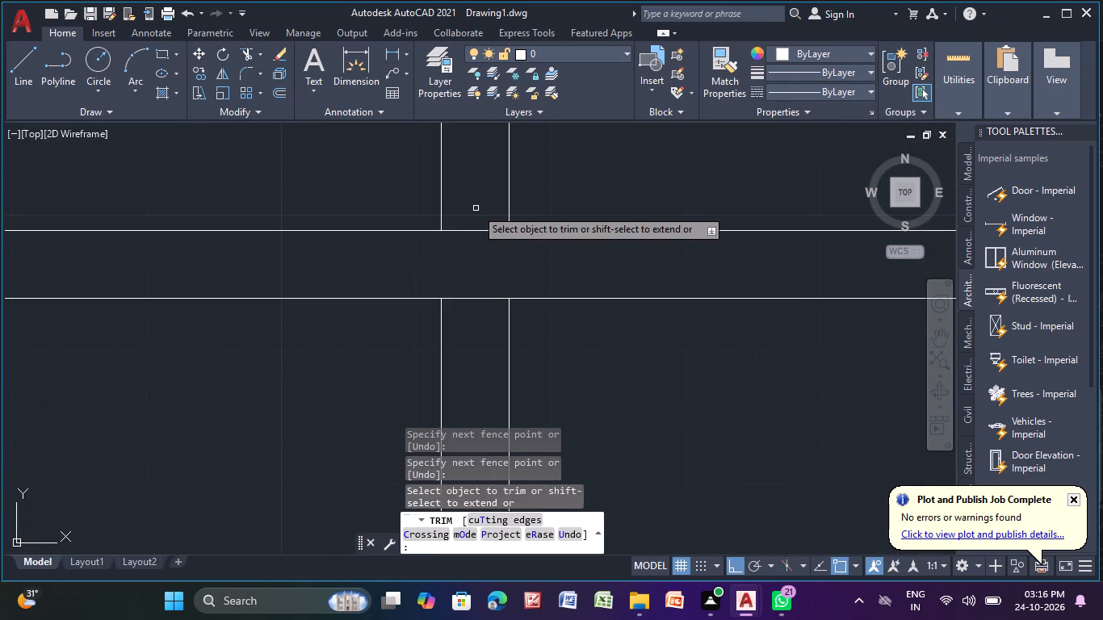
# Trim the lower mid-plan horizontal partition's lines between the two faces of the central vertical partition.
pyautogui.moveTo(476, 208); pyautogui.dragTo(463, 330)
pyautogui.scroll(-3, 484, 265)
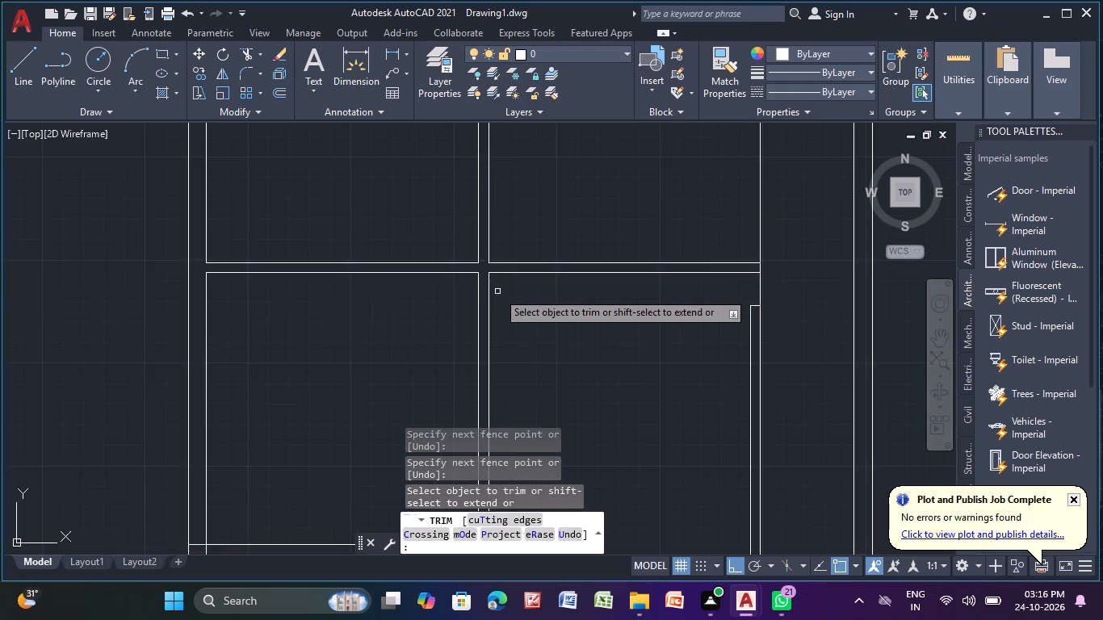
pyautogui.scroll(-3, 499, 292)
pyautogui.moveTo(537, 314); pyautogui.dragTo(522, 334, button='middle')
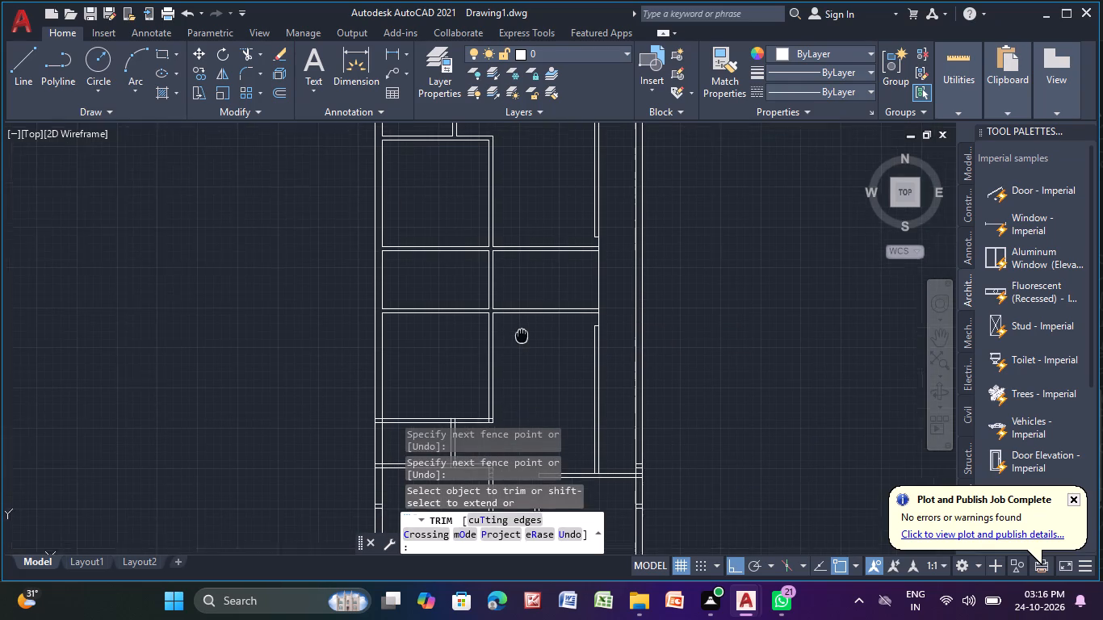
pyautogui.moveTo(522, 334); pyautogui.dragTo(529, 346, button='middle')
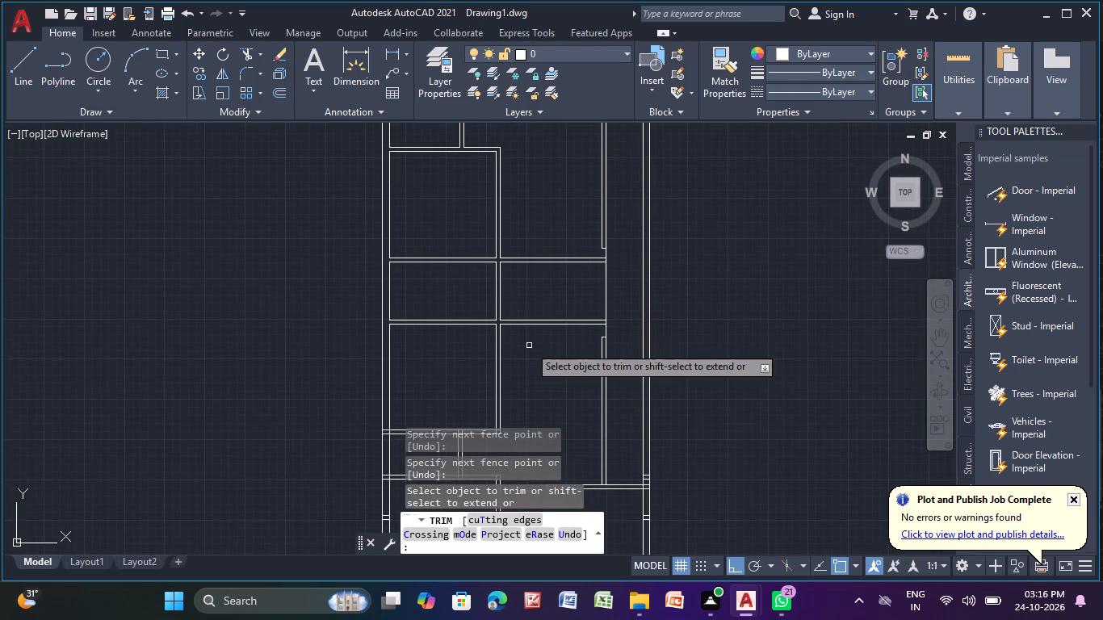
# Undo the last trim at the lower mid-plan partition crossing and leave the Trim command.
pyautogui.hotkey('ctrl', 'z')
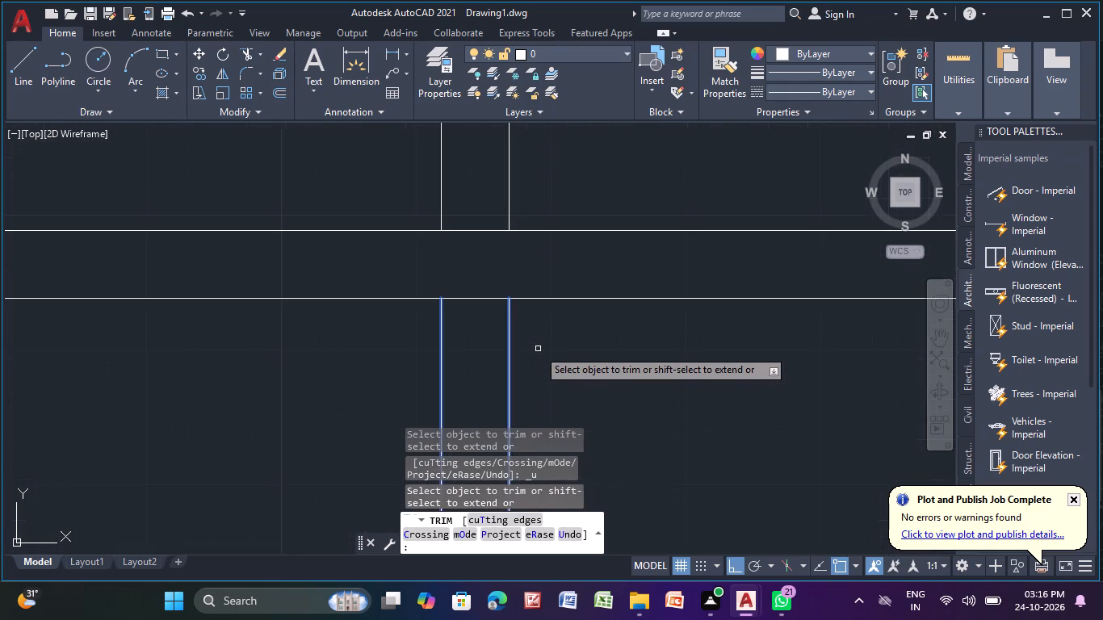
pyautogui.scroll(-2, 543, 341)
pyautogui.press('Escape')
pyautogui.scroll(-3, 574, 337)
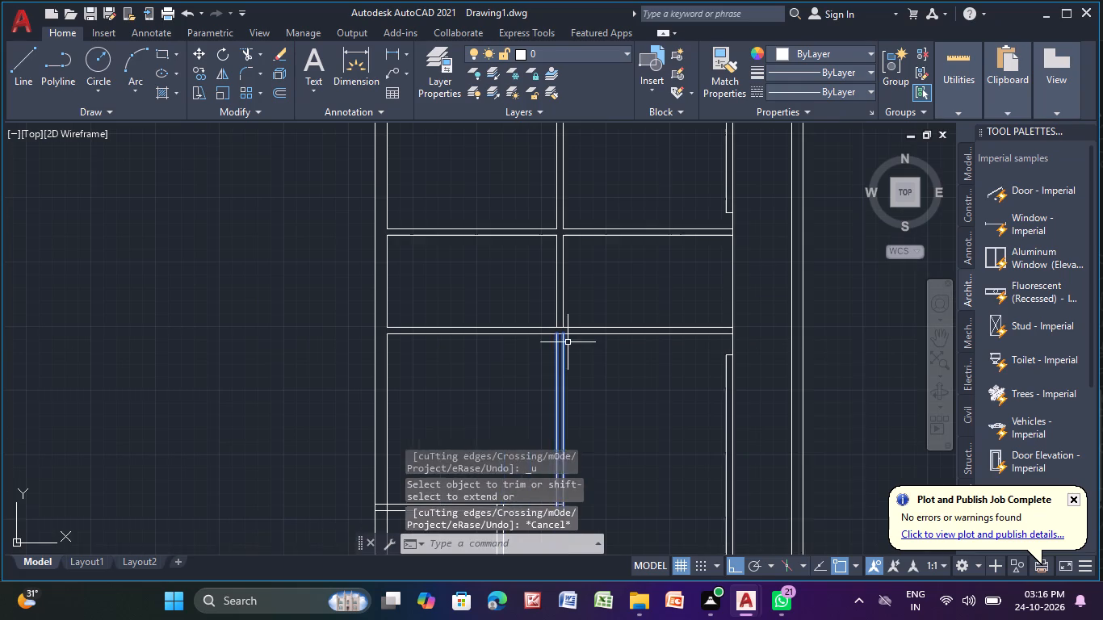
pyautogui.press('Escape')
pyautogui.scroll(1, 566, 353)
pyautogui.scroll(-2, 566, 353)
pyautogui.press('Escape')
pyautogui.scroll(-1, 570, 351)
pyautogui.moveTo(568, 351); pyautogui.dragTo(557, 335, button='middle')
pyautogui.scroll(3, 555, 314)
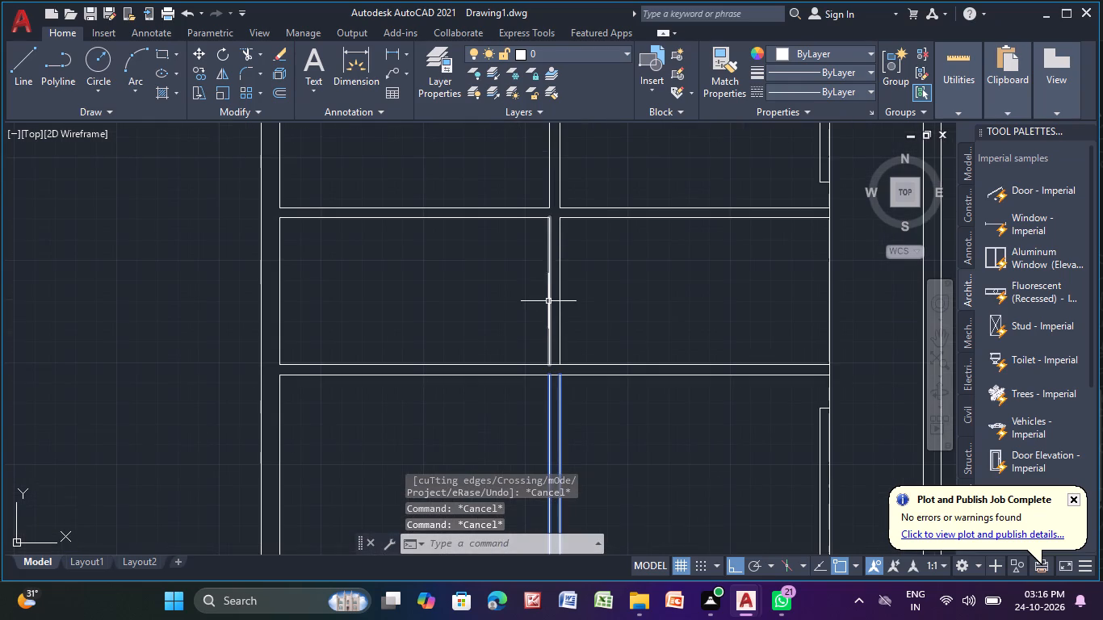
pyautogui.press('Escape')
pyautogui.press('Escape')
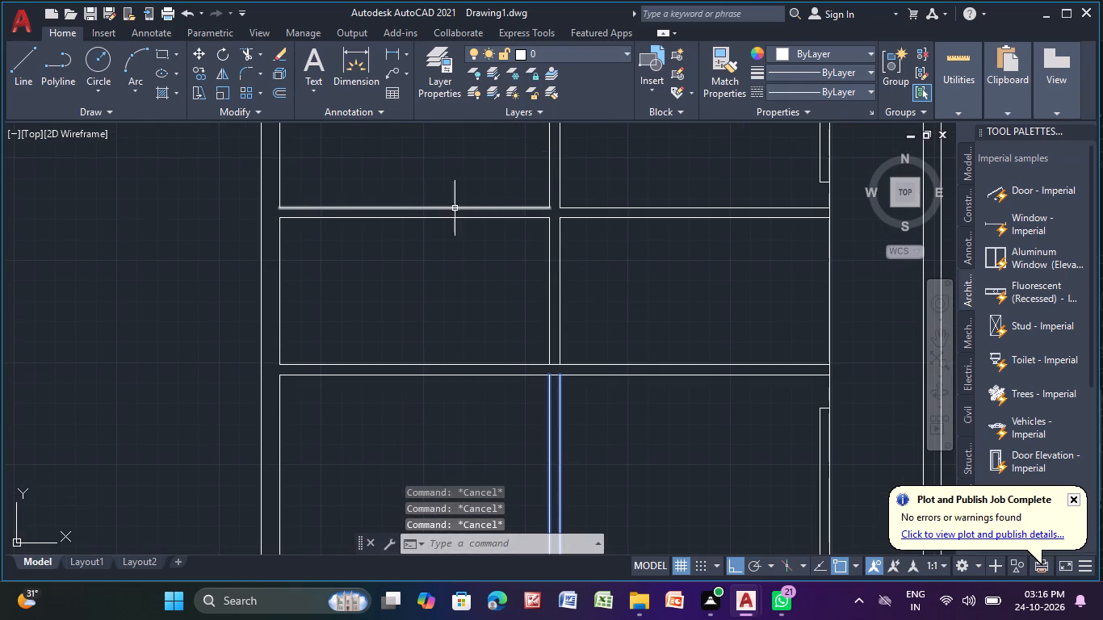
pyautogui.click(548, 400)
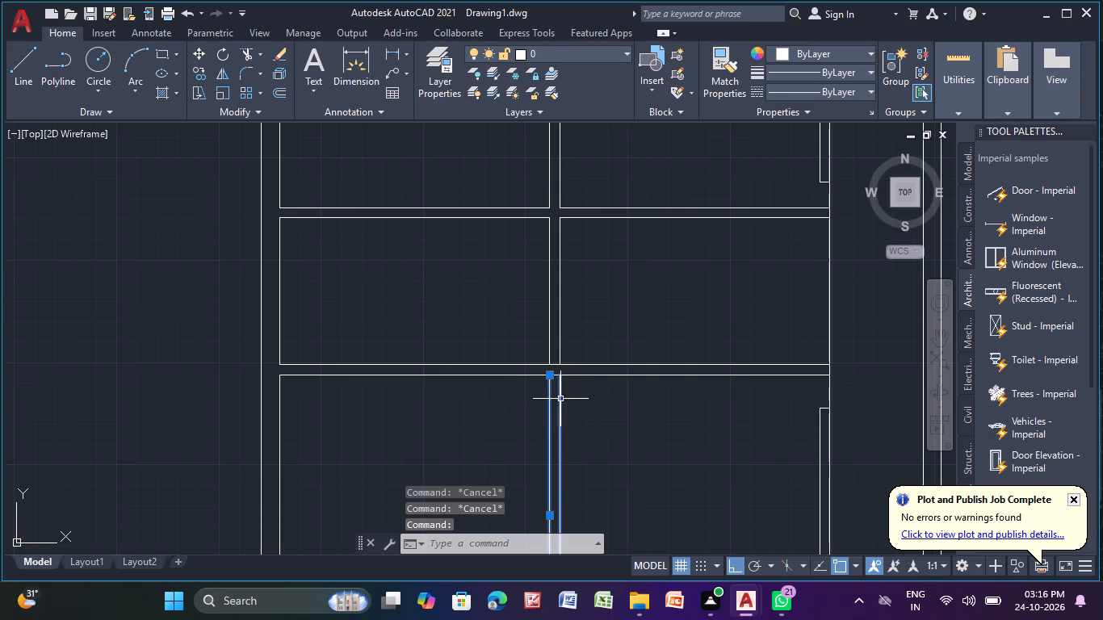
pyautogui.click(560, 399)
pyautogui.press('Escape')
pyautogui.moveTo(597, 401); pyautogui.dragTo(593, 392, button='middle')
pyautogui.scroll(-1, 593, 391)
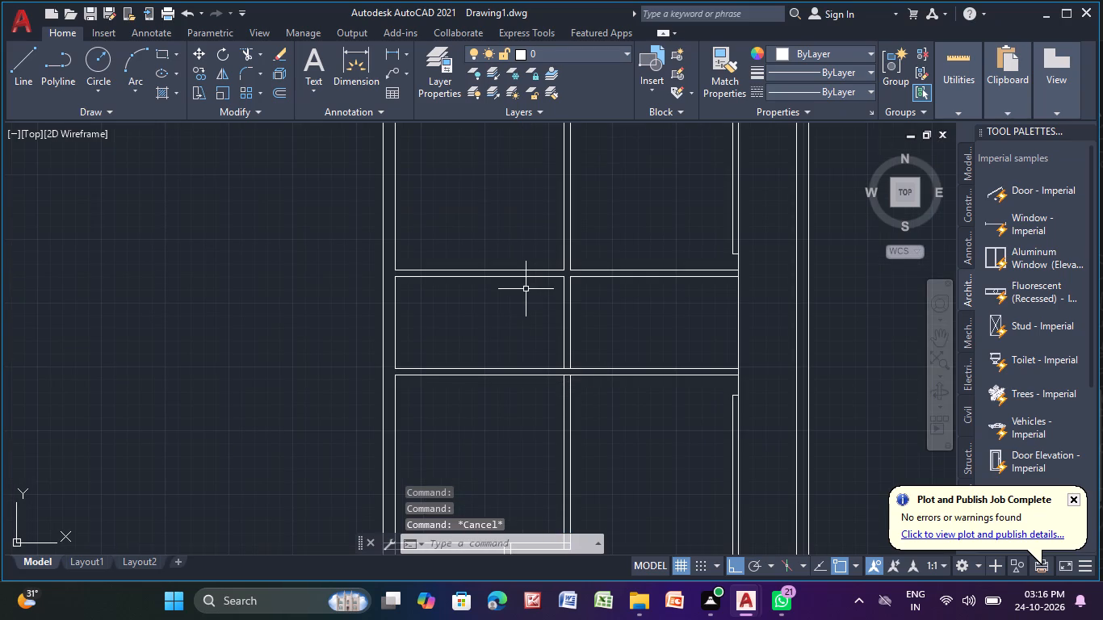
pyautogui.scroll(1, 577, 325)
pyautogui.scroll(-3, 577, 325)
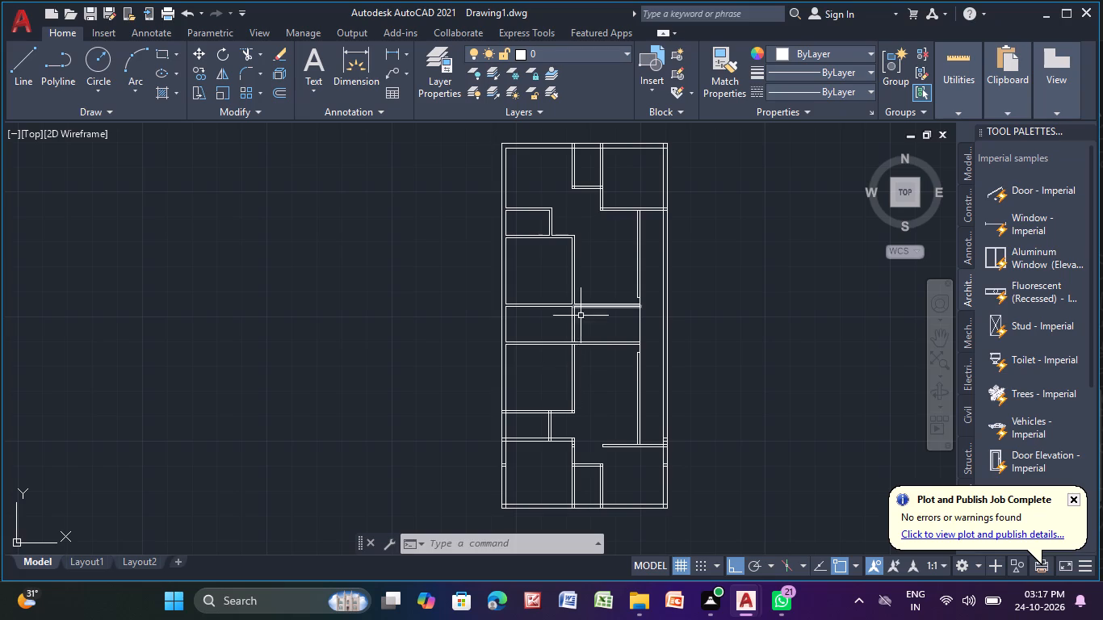
# Trim away the central vertical partition's two lines between the two mid-plan horizontal partitions and leave the Trim command.
pyautogui.scroll(3, 585, 336)
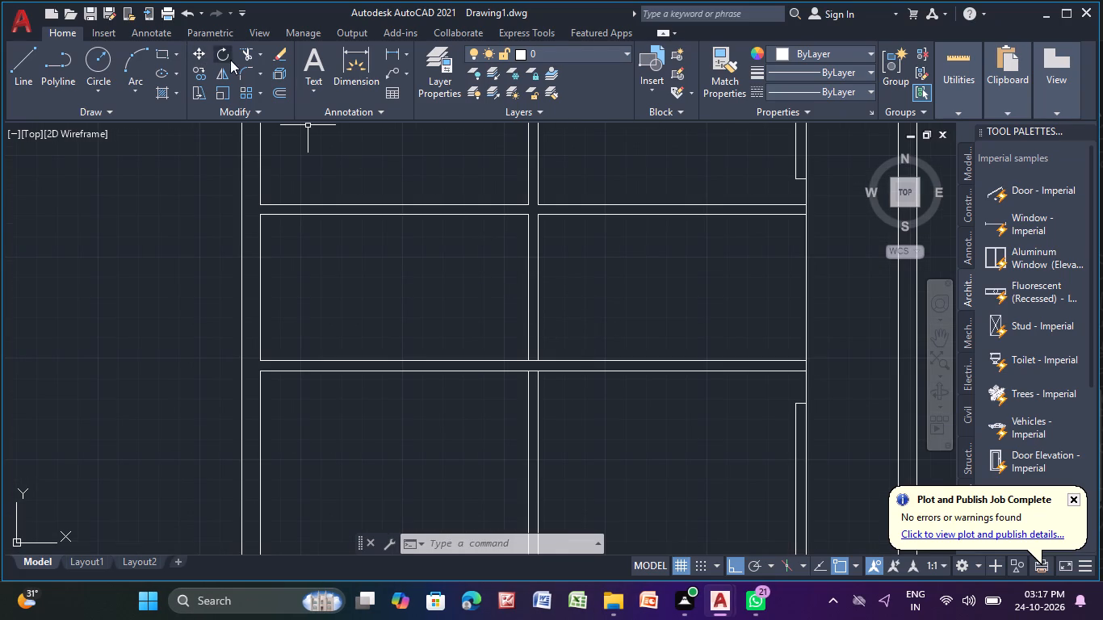
pyautogui.click(243, 56)
pyautogui.moveTo(417, 300); pyautogui.dragTo(618, 295)
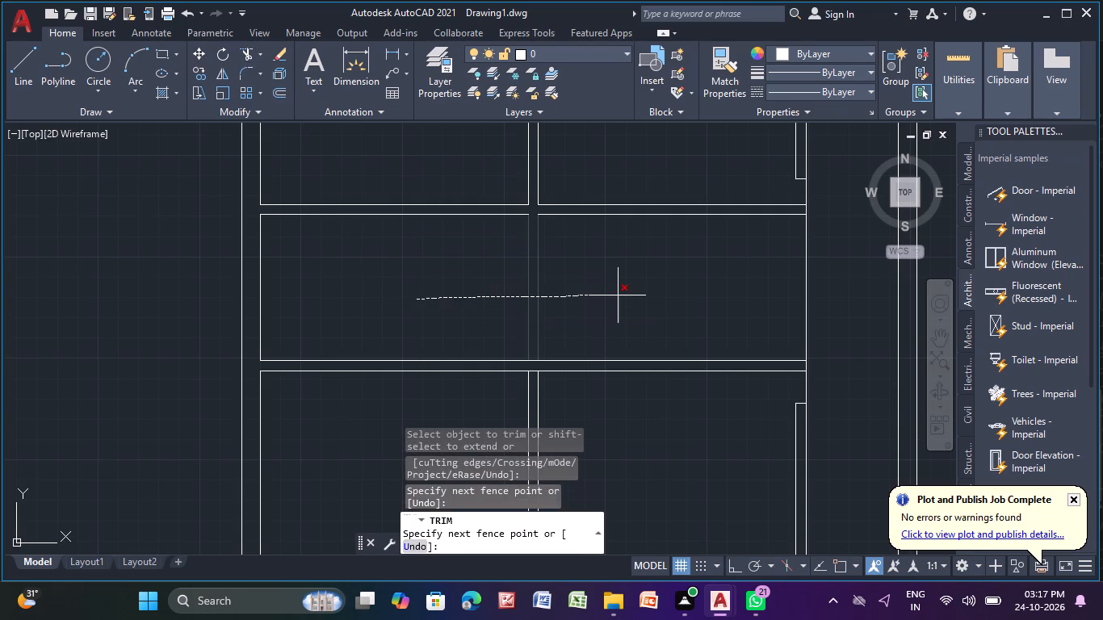
pyautogui.moveTo(618, 295); pyautogui.dragTo(621, 295)
pyautogui.press('Escape')
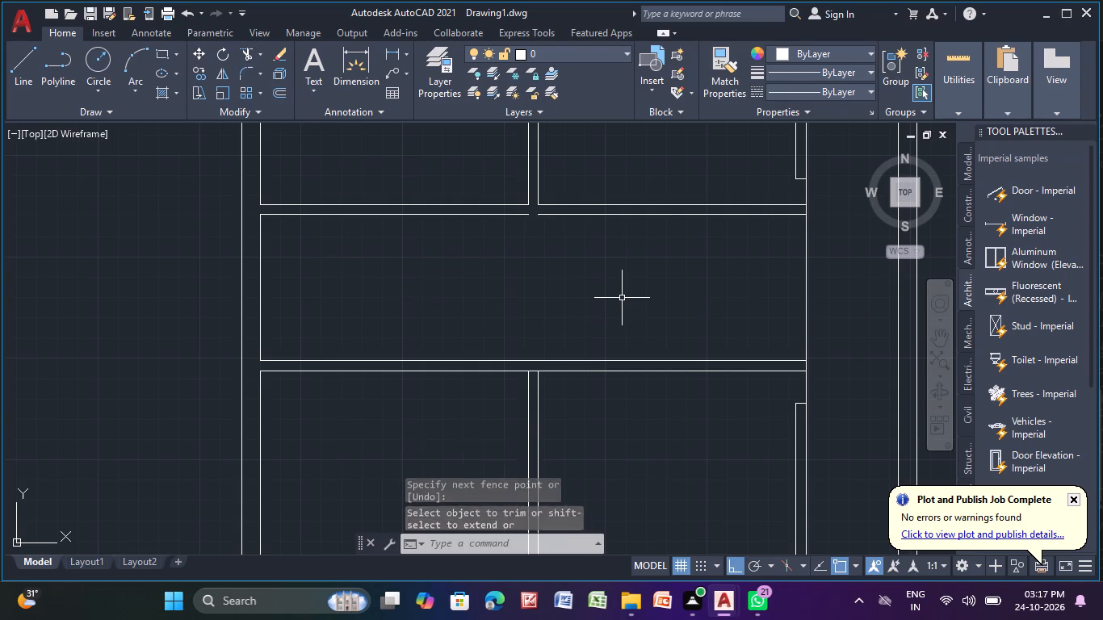
# Extend the lower line of the upper mid-plan horizontal partition across the gap left by the central partition.
pyautogui.scroll(-3, 622, 298)
pyautogui.moveTo(597, 326); pyautogui.dragTo(574, 334, button='middle')
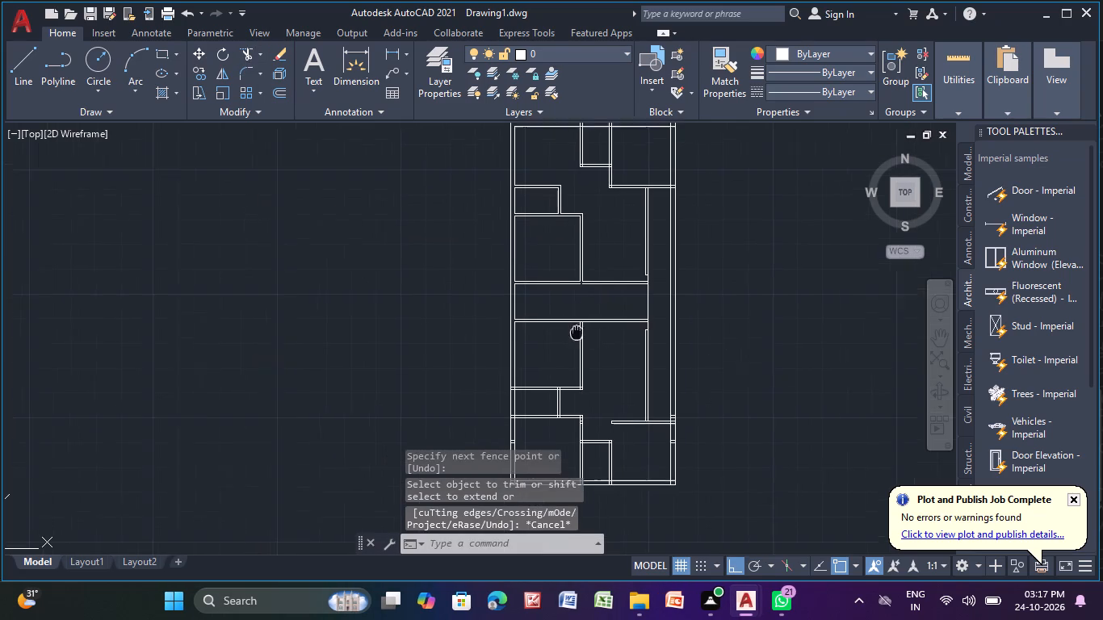
pyautogui.moveTo(574, 334); pyautogui.dragTo(537, 367, button='middle')
pyautogui.scroll(3, 539, 337)
pyautogui.write('ex')
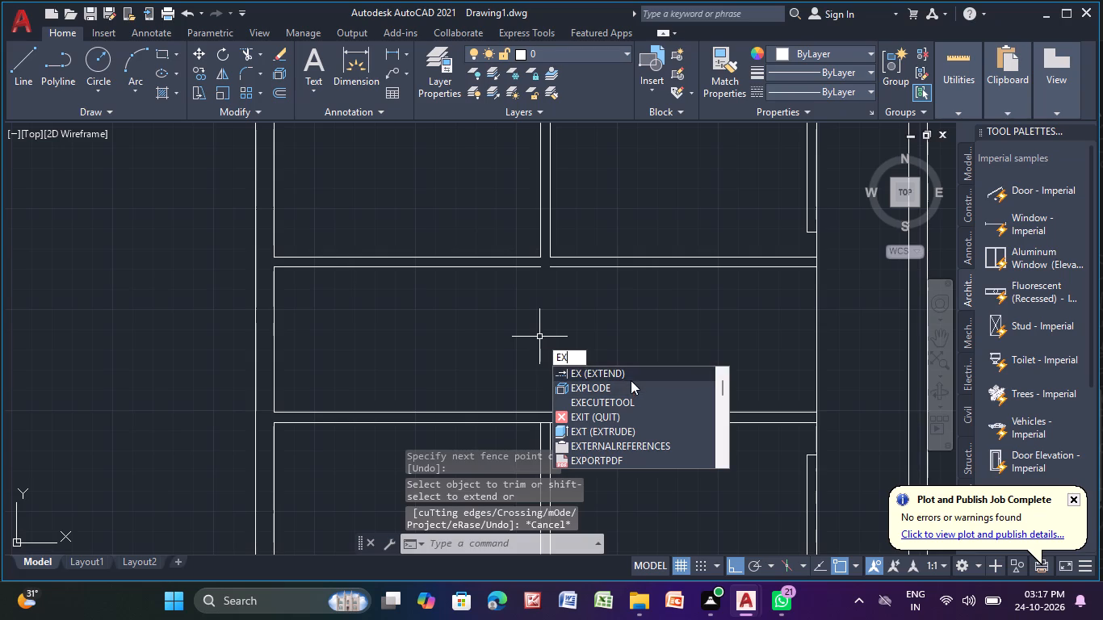
pyautogui.click(631, 380)
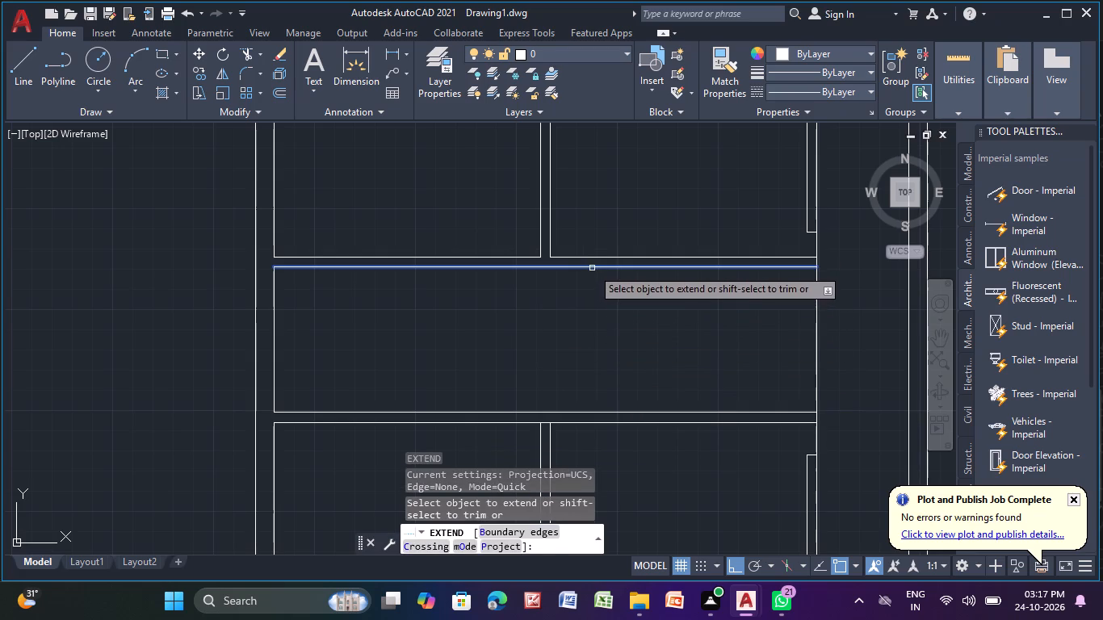
pyautogui.click(592, 268)
pyautogui.press('Escape')
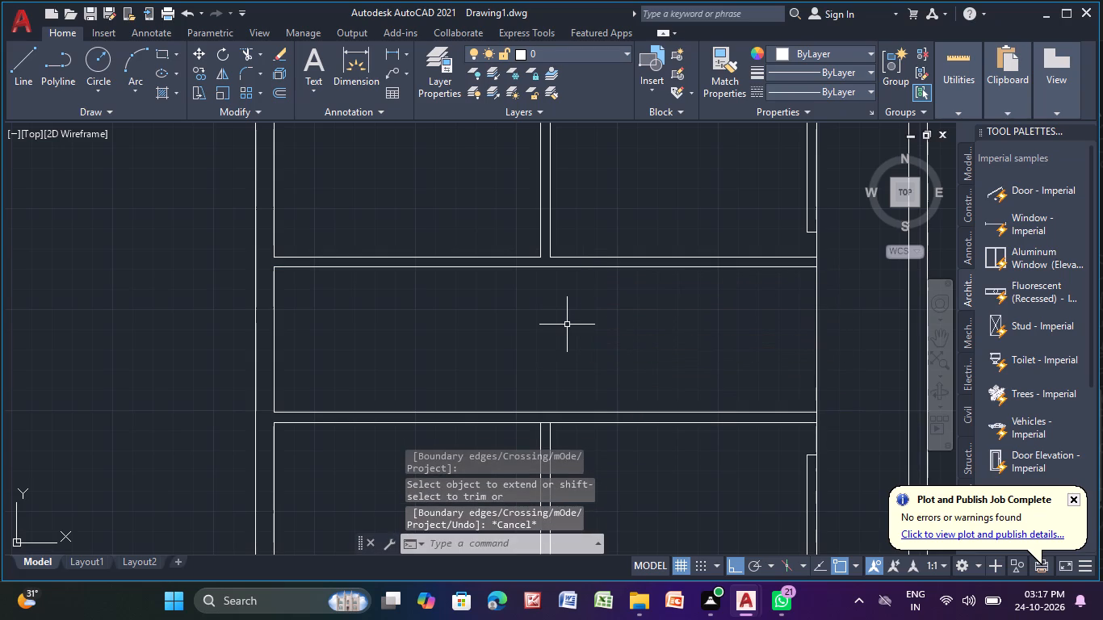
# Trim the overlaps where the upper horizontal partition of the small lower-west room meets the west outer wall.
pyautogui.scroll(-2, 567, 323)
pyautogui.moveTo(576, 390); pyautogui.dragTo(440, 197, button='middle')
pyautogui.moveTo(453, 296); pyautogui.dragTo(455, 316, button='middle')
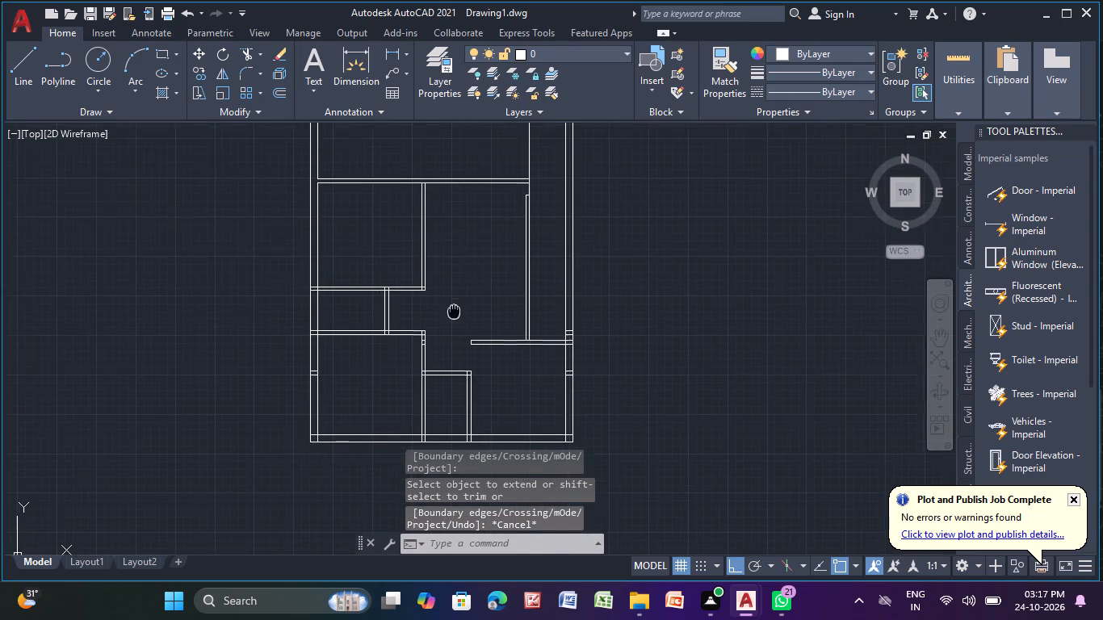
pyautogui.moveTo(455, 316); pyautogui.dragTo(463, 342, button='middle')
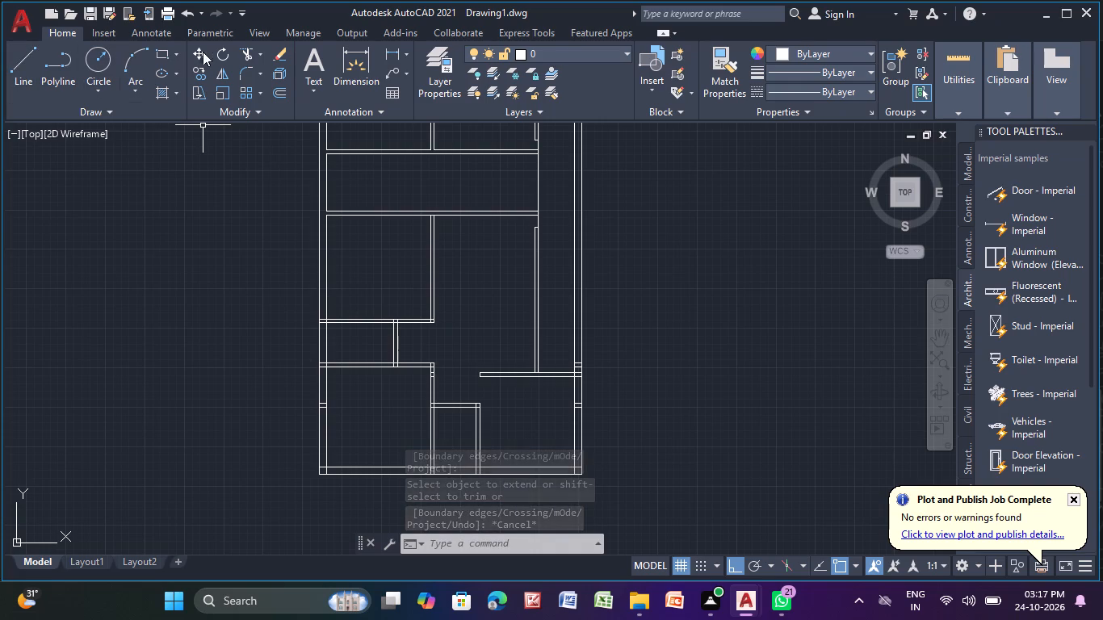
pyautogui.click(246, 54)
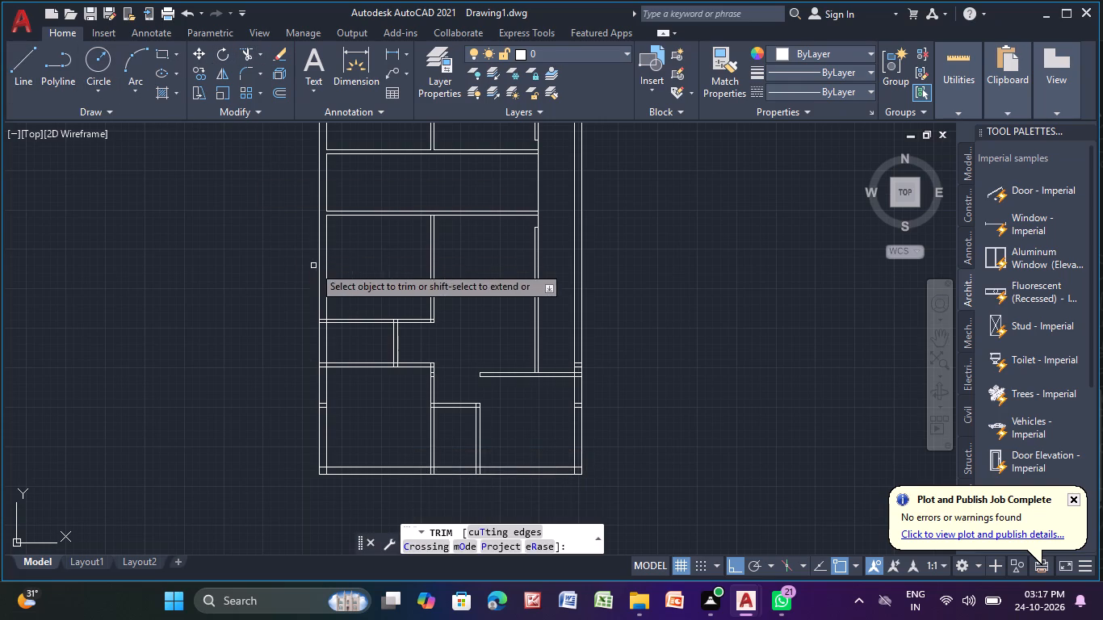
pyautogui.scroll(2, 350, 333)
pyautogui.moveTo(308, 352); pyautogui.dragTo(405, 302, button='middle')
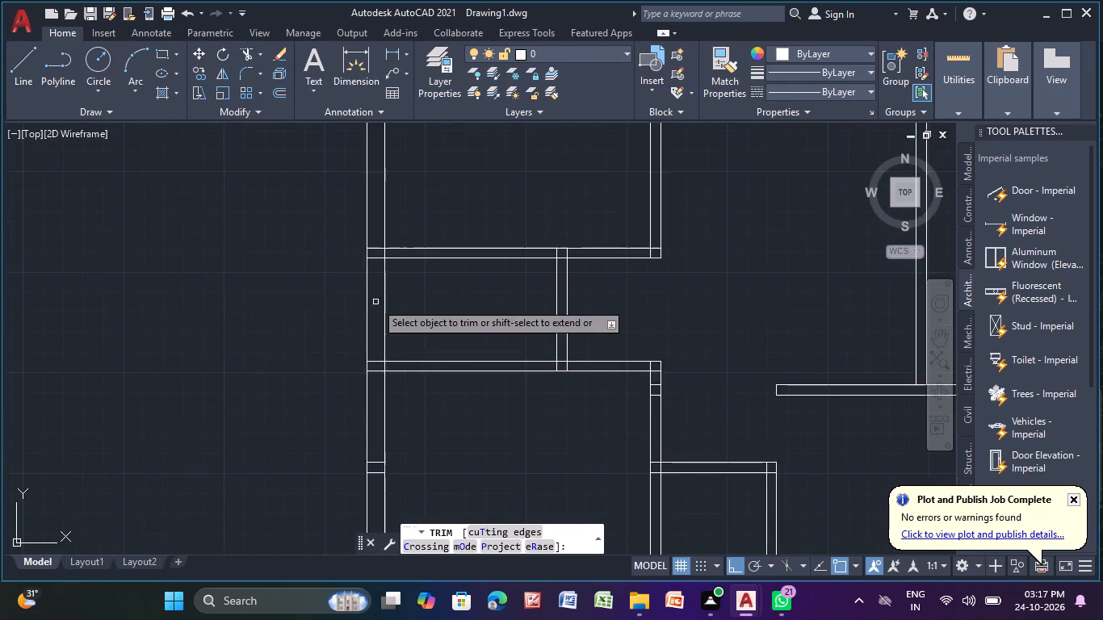
pyautogui.scroll(3, 379, 291)
pyautogui.moveTo(354, 222); pyautogui.dragTo(342, 301, button='middle')
pyautogui.moveTo(355, 186); pyautogui.dragTo(350, 277)
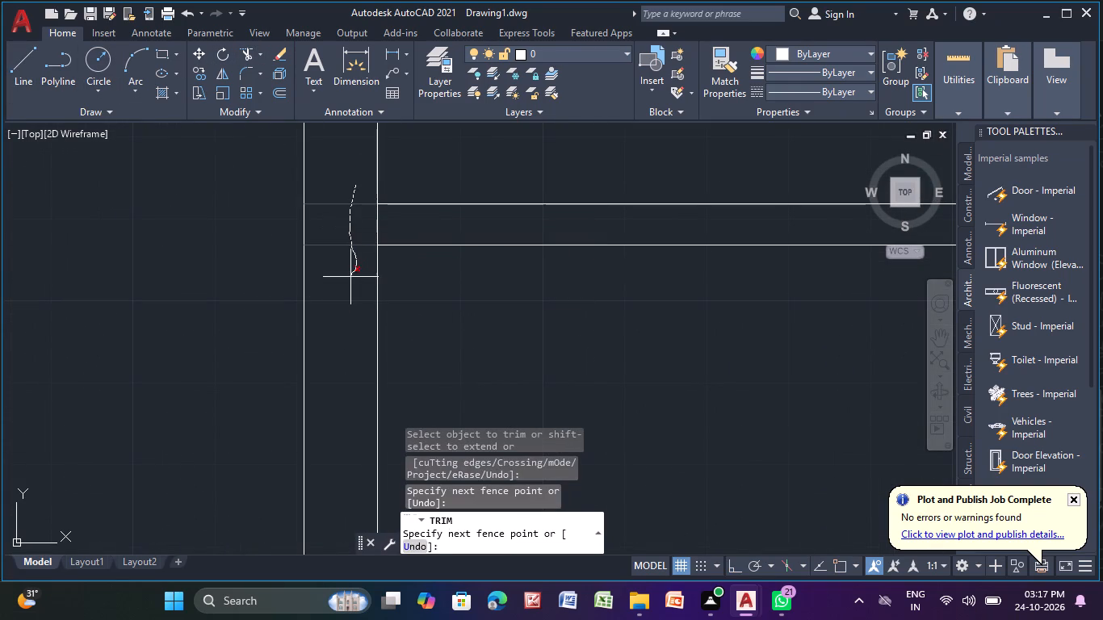
pyautogui.moveTo(350, 277); pyautogui.dragTo(350, 278)
pyautogui.click(377, 222)
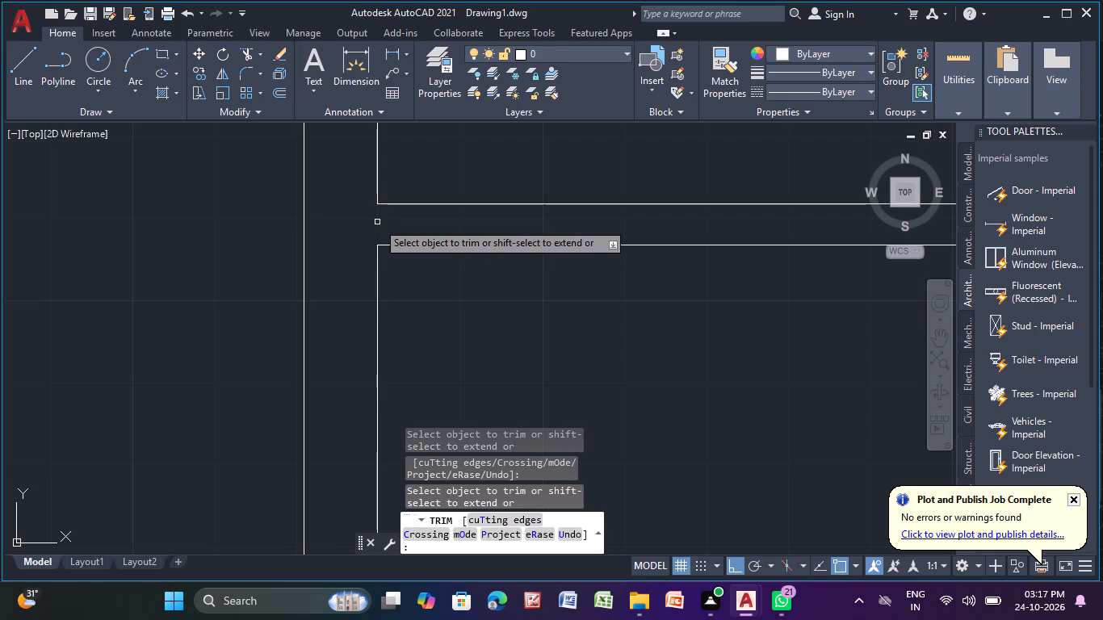
# Trim the T-junction where the small lower-west room's short vertical partition meets its upper horizontal partition.
pyautogui.scroll(-3, 384, 229)
pyautogui.moveTo(491, 301); pyautogui.dragTo(370, 300, button='middle')
pyautogui.scroll(3, 451, 243)
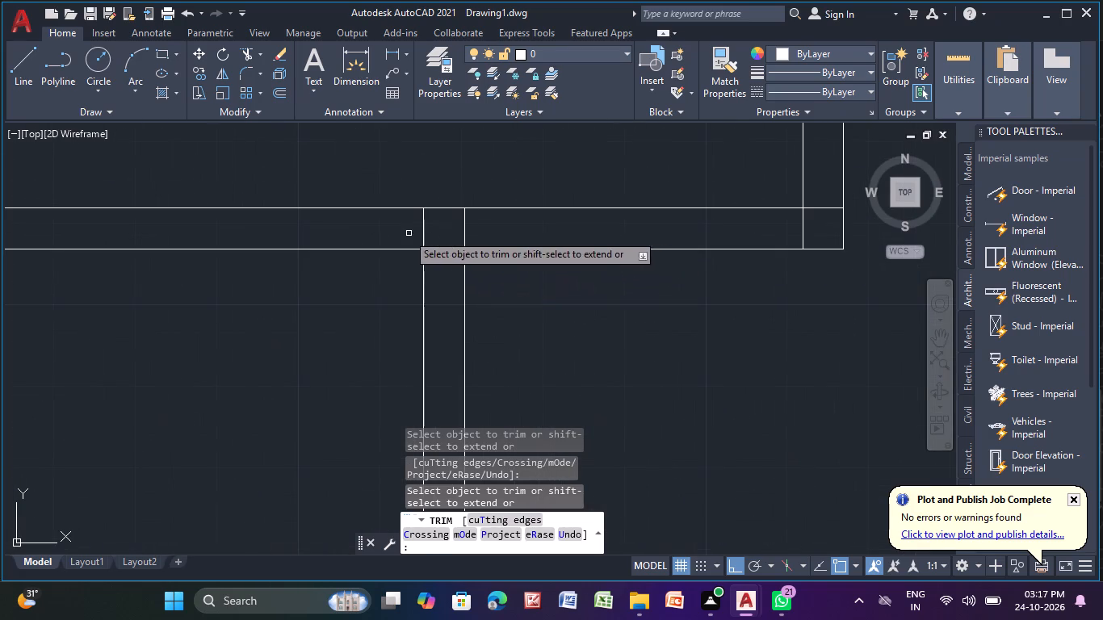
pyautogui.moveTo(402, 232); pyautogui.dragTo(477, 238)
pyautogui.click(440, 250)
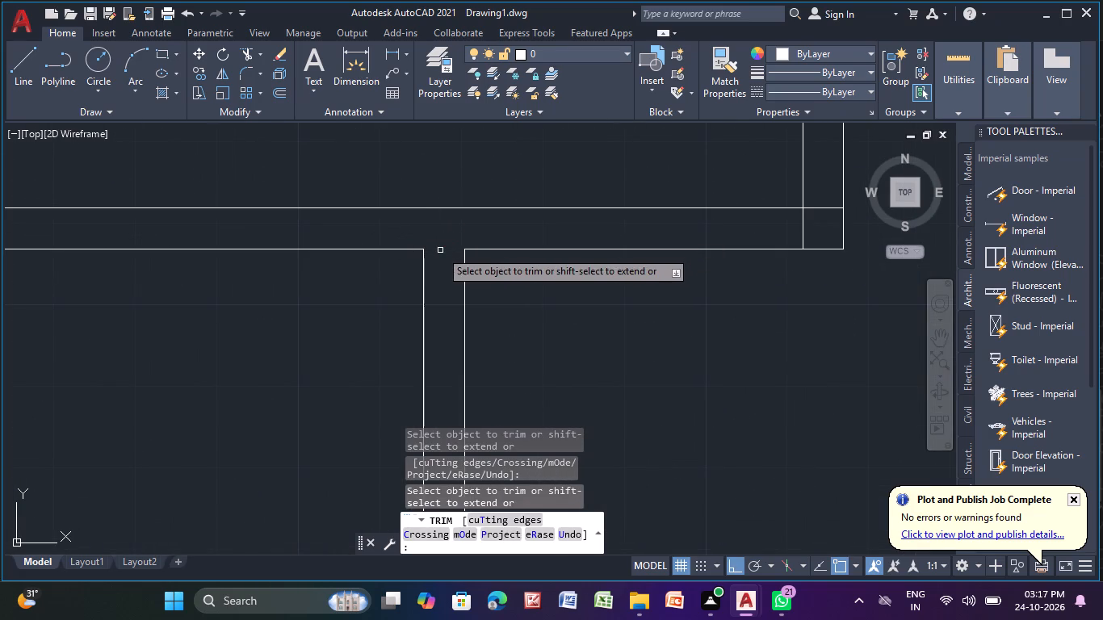
# Trim the crossing lines inside the corner at the east end of the small room's upper horizontal partition.
pyautogui.moveTo(800, 303); pyautogui.dragTo(463, 362, button='middle')
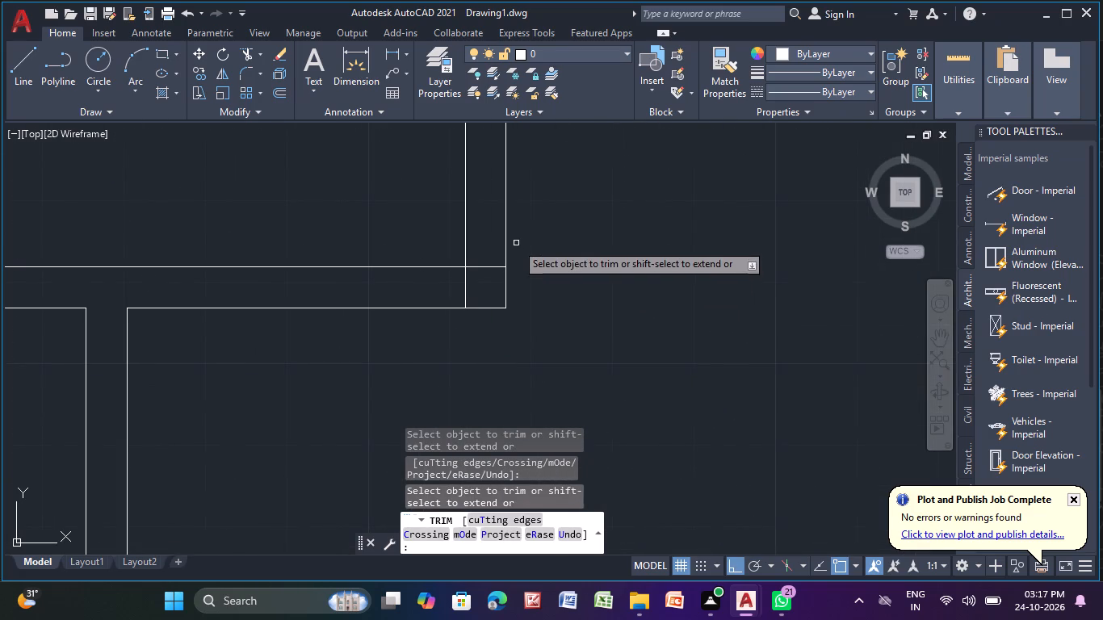
pyautogui.scroll(2, 489, 274)
pyautogui.moveTo(490, 257); pyautogui.dragTo(489, 269)
pyautogui.moveTo(482, 285); pyautogui.dragTo(347, 300)
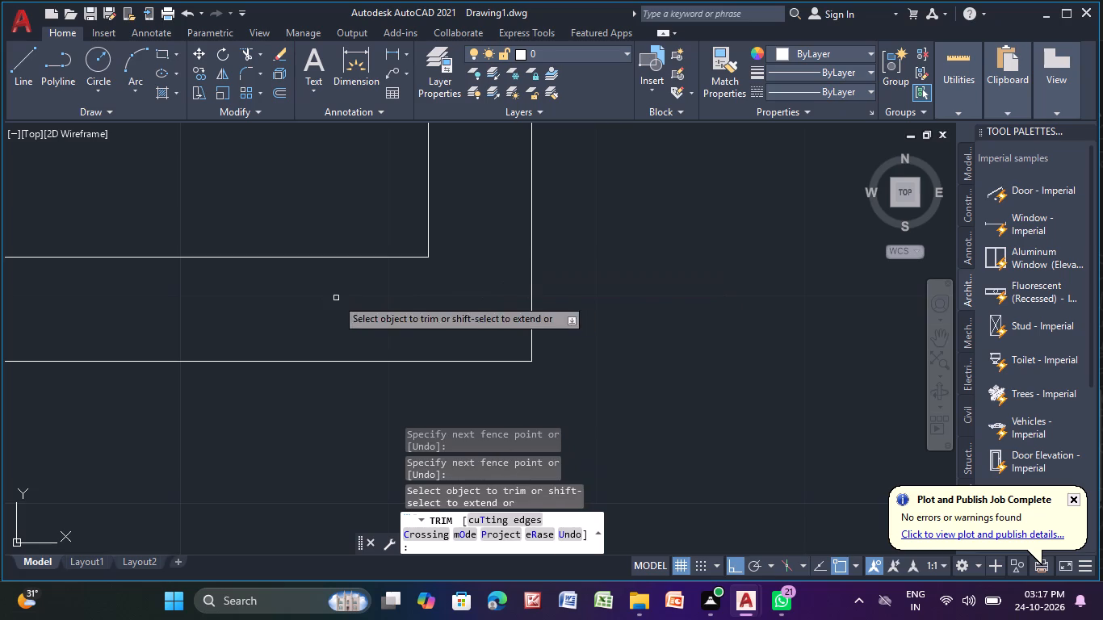
# Trim the overlaps where the small lower-west room's lower horizontal partition meets the west outer wall.
pyautogui.scroll(-3, 344, 292)
pyautogui.scroll(-2, 526, 374)
pyautogui.moveTo(531, 384); pyautogui.dragTo(603, 223, button='middle')
pyautogui.moveTo(566, 273); pyautogui.dragTo(589, 241, button='middle')
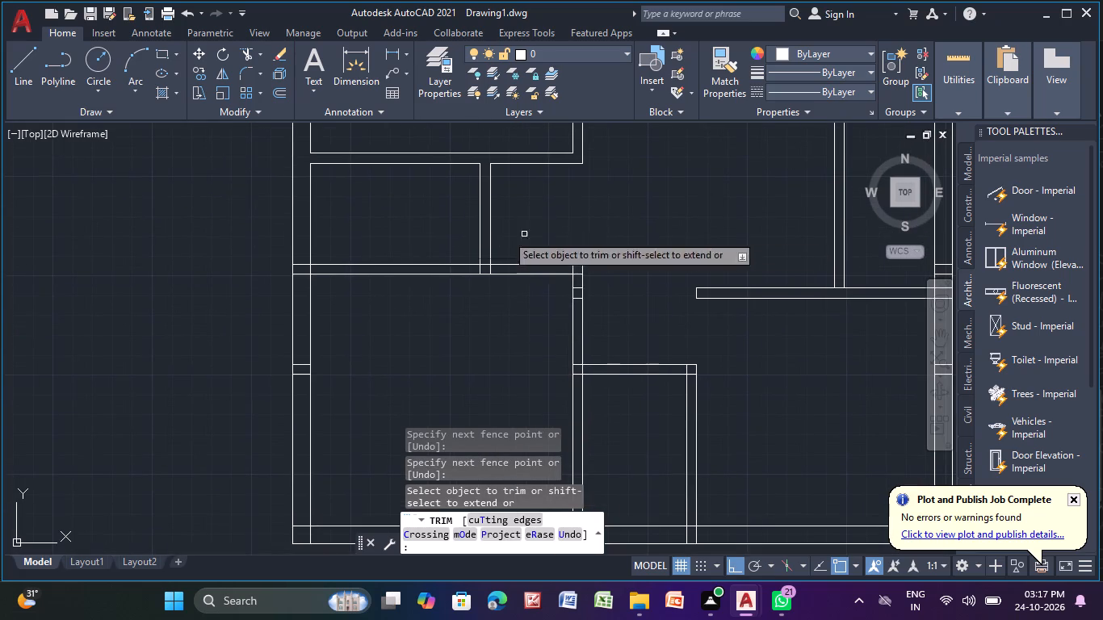
pyautogui.moveTo(334, 308); pyautogui.dragTo(538, 300, button='middle')
pyautogui.scroll(2, 524, 272)
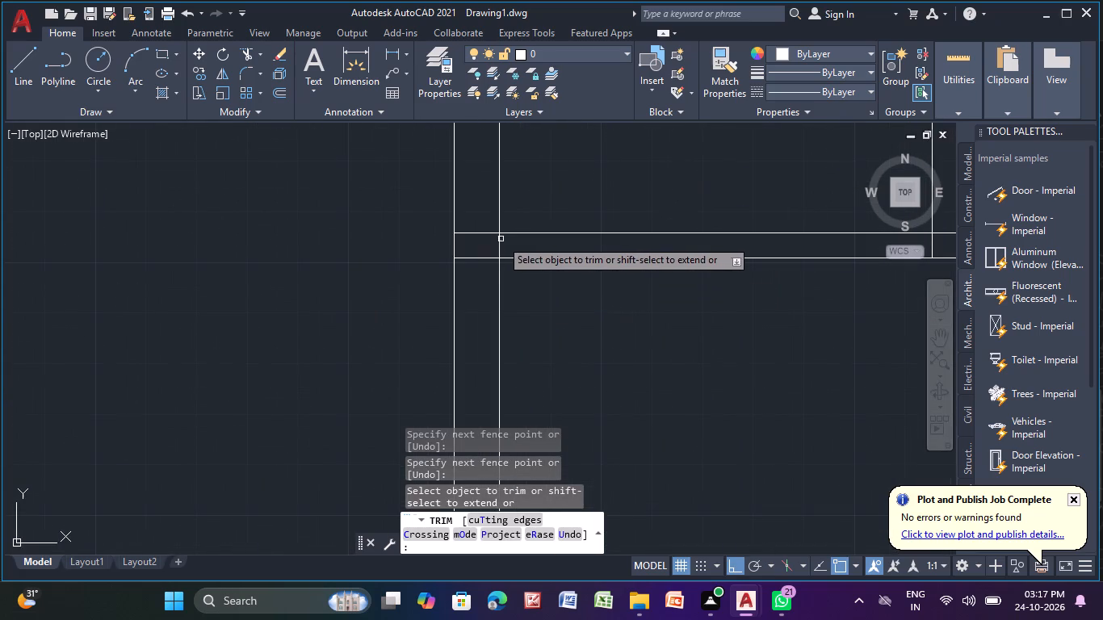
pyautogui.scroll(2, 499, 240)
pyautogui.moveTo(434, 222); pyautogui.dragTo(428, 322)
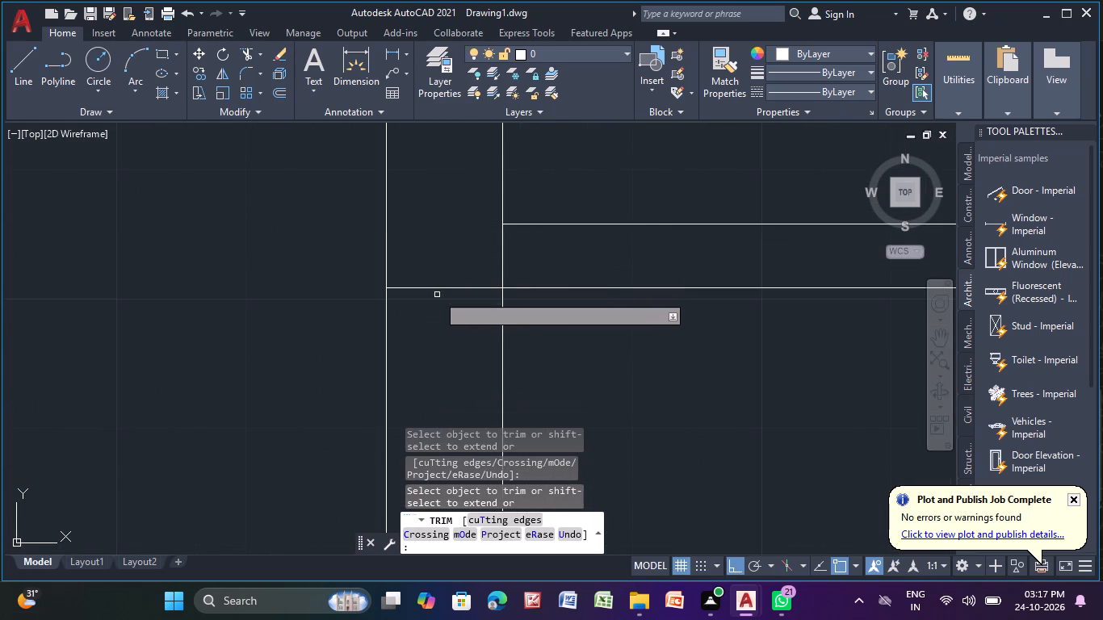
pyautogui.moveTo(438, 289); pyautogui.dragTo(471, 230)
pyautogui.moveTo(497, 260); pyautogui.dragTo(498, 260)
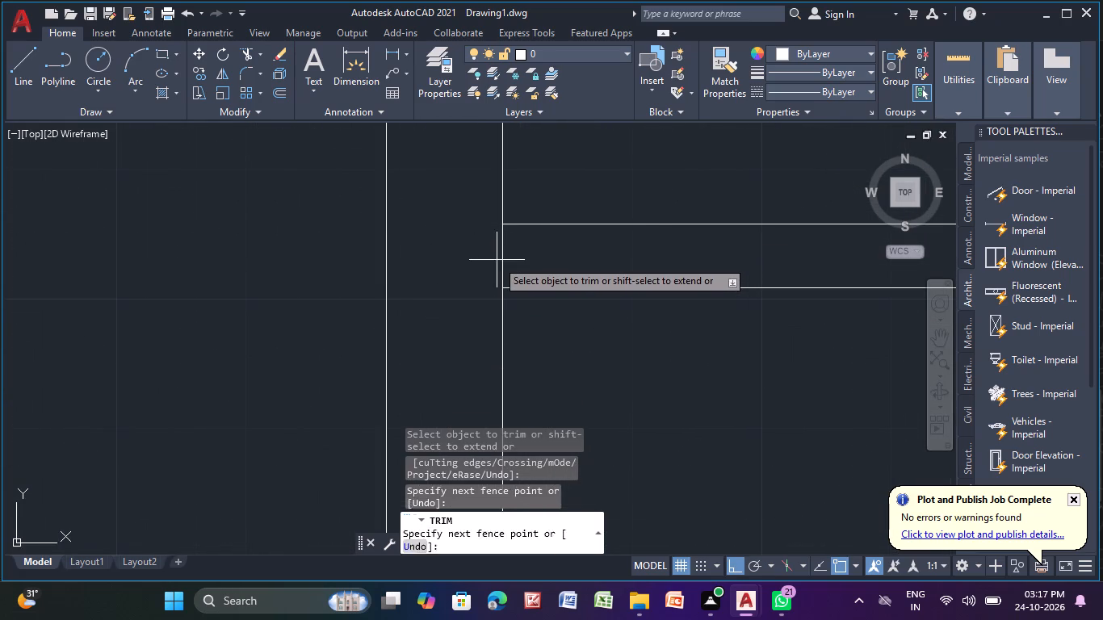
pyautogui.moveTo(498, 260); pyautogui.dragTo(510, 257)
pyautogui.click(543, 249)
# Trim the T-junction where the small room's short vertical partition meets its lower horizontal partition.
pyautogui.scroll(-3, 543, 249)
pyautogui.moveTo(652, 310); pyautogui.dragTo(260, 312, button='middle')
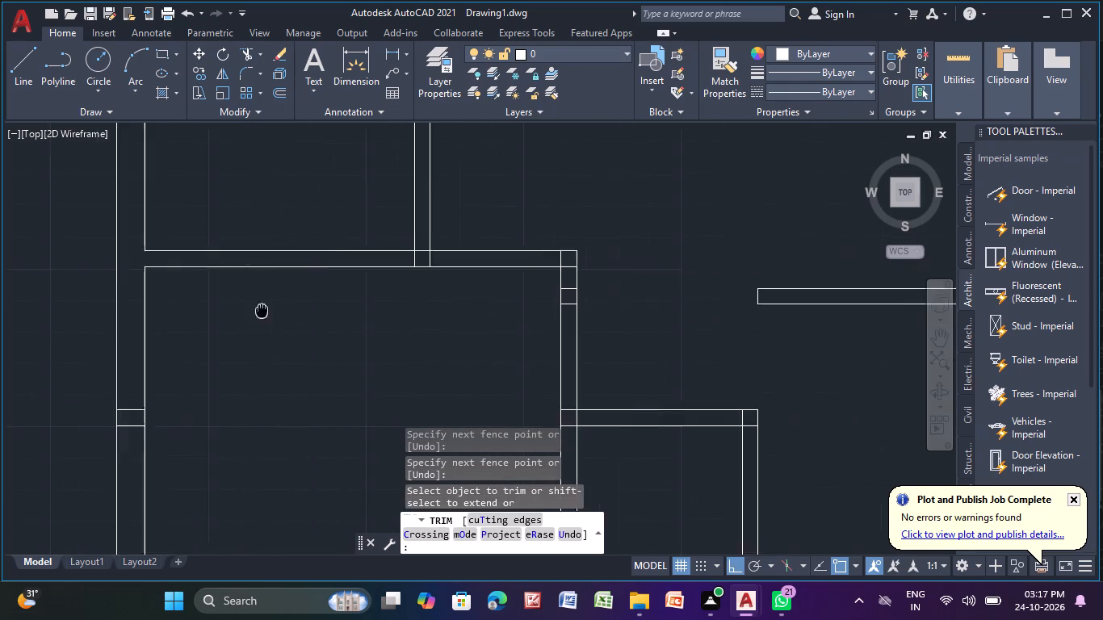
pyautogui.moveTo(260, 312); pyautogui.dragTo(237, 320, button='middle')
pyautogui.scroll(4, 392, 278)
pyautogui.moveTo(329, 237); pyautogui.dragTo(522, 219)
pyautogui.moveTo(522, 219); pyautogui.dragTo(513, 305, button='middle')
pyautogui.moveTo(411, 241); pyautogui.dragTo(407, 266)
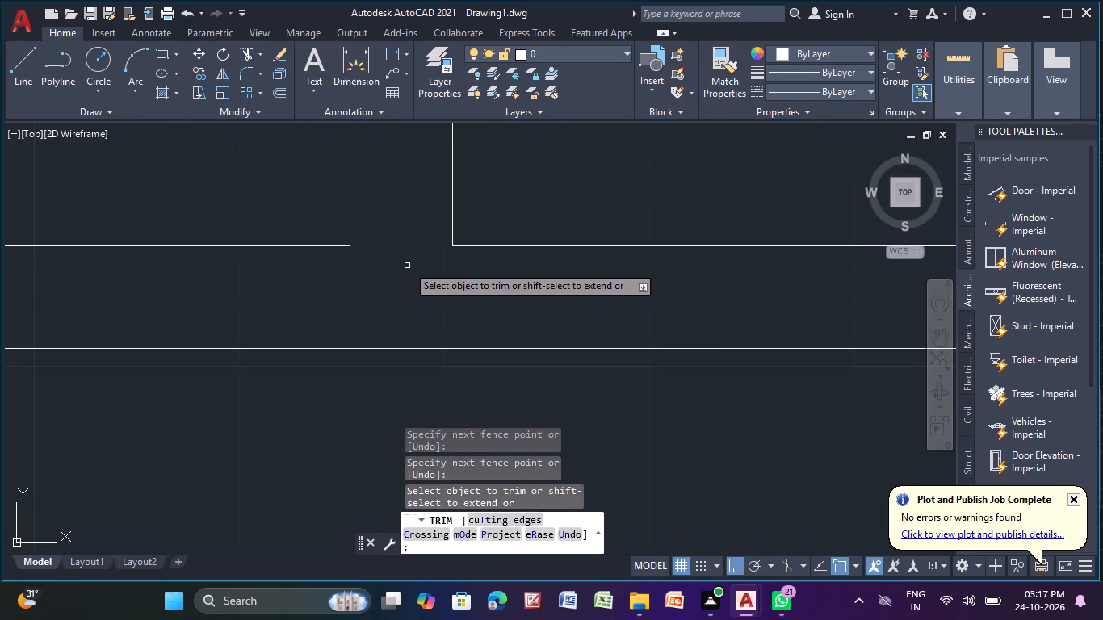
# Trim the crossing lines inside the corner where the small room's lower horizontal partition meets the vertical partition going south.
pyautogui.scroll(-3, 407, 263)
pyautogui.scroll(-1, 469, 310)
pyautogui.moveTo(496, 346); pyautogui.dragTo(242, 279, button='middle')
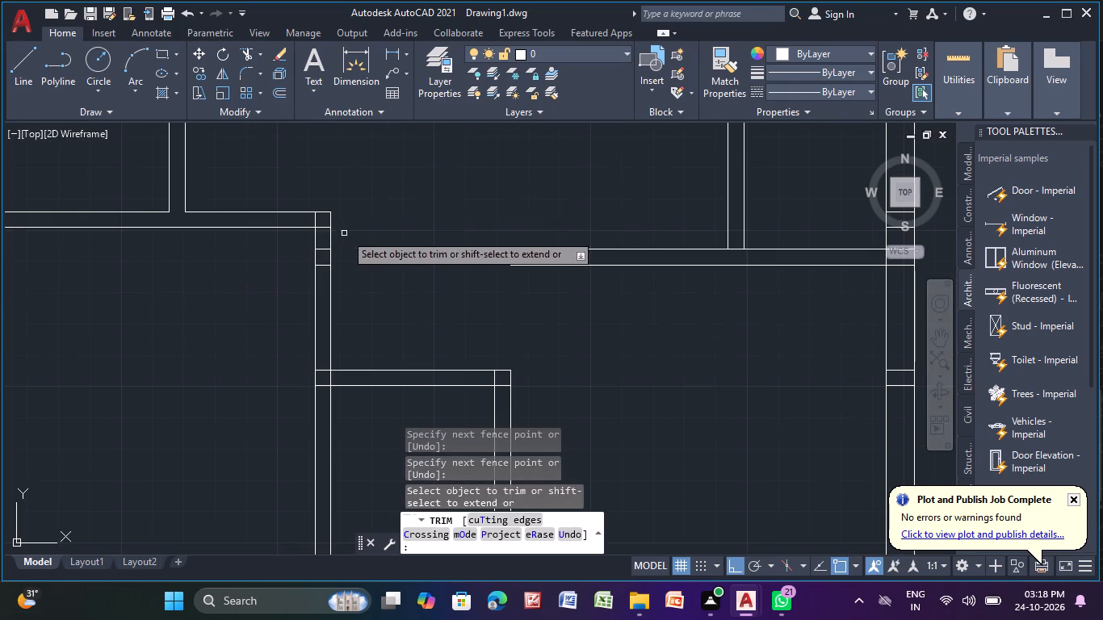
pyautogui.moveTo(350, 241); pyautogui.dragTo(514, 203, button='middle')
pyautogui.scroll(4, 483, 195)
pyautogui.moveTo(482, 171); pyautogui.dragTo(470, 257, button='middle')
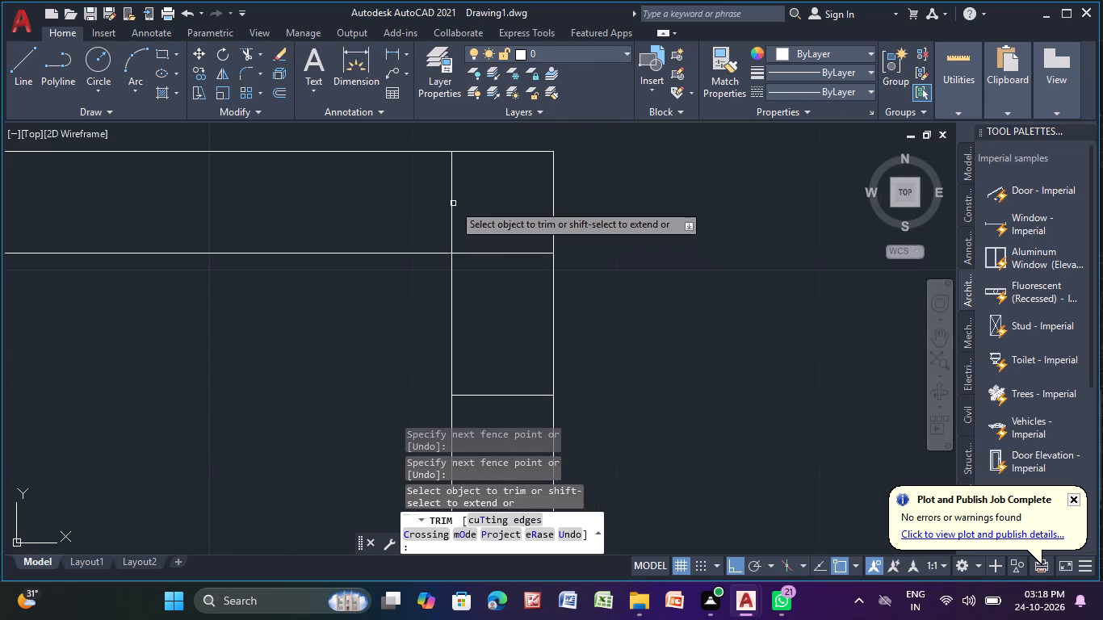
pyautogui.click(453, 203)
pyautogui.moveTo(494, 241); pyautogui.dragTo(493, 306)
# Trim away the two short horizontal lines across the vertical partition just below that corner.
pyautogui.scroll(-2, 493, 307)
pyautogui.moveTo(493, 307); pyautogui.dragTo(505, 205, button='middle')
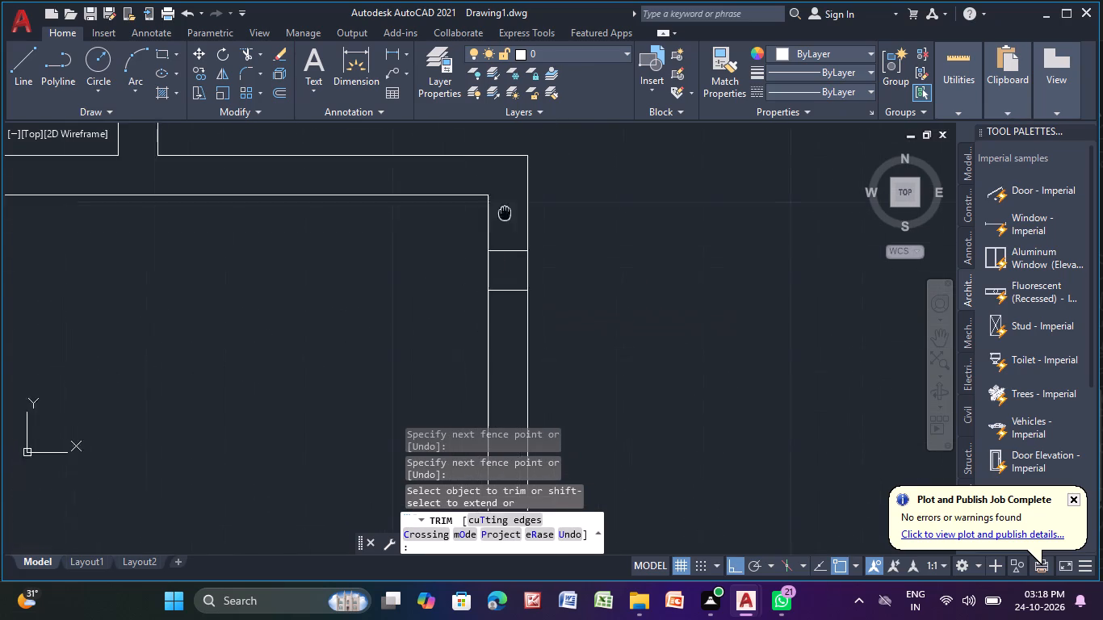
pyautogui.moveTo(505, 205); pyautogui.dragTo(510, 172, button='middle')
pyautogui.scroll(2, 530, 220)
pyautogui.moveTo(497, 173); pyautogui.dragTo(470, 309)
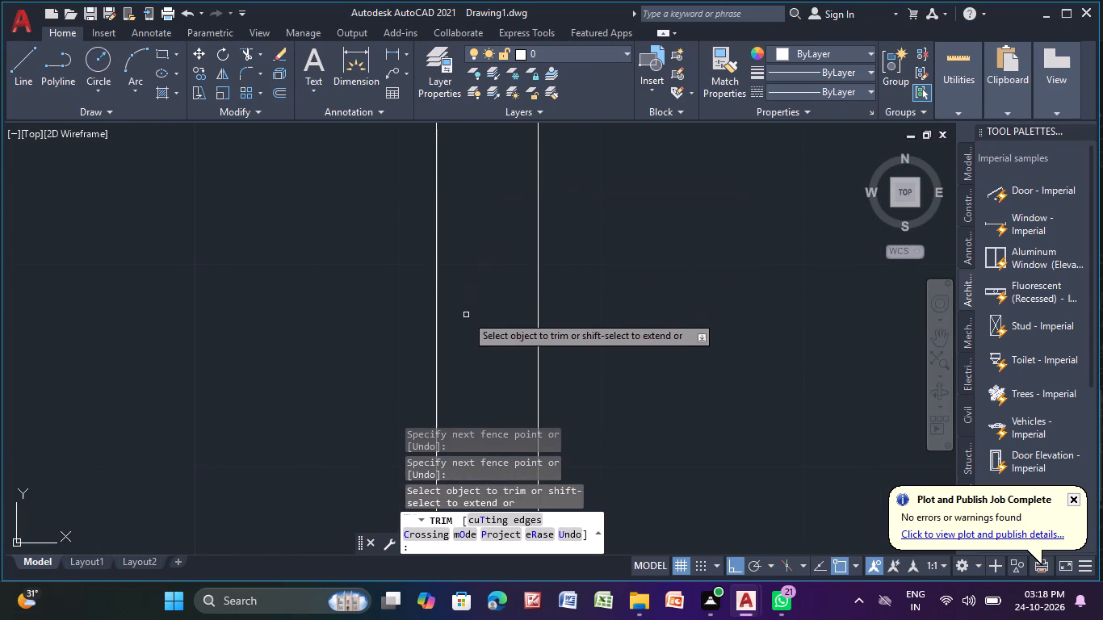
# Trim away the two short horizontal lines across the west outer wall beside the southwest room.
pyautogui.scroll(-4, 639, 258)
pyautogui.moveTo(666, 330); pyautogui.dragTo(724, 228, button='middle')
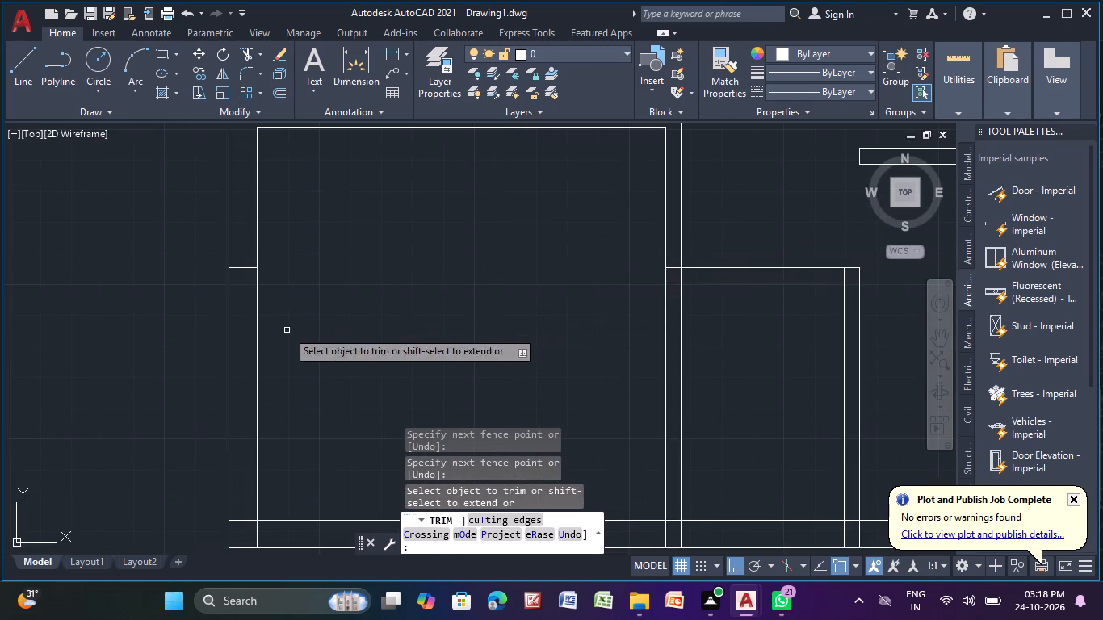
pyautogui.moveTo(285, 331); pyautogui.dragTo(451, 309, button='middle')
pyautogui.scroll(3, 413, 254)
pyautogui.moveTo(399, 212); pyautogui.dragTo(392, 298)
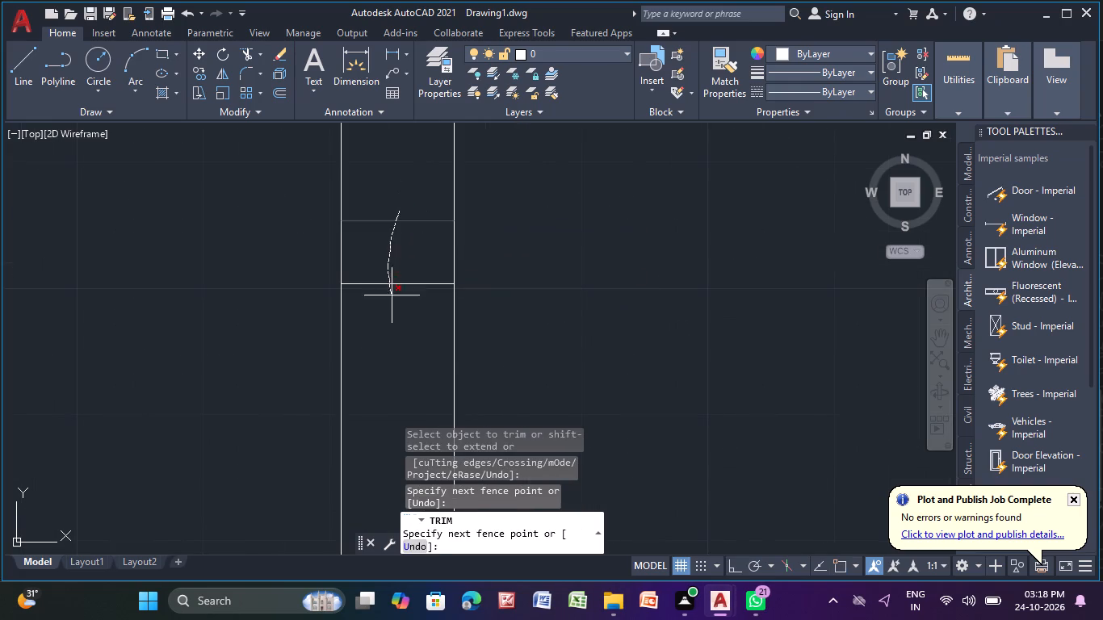
pyautogui.moveTo(392, 298); pyautogui.dragTo(400, 333)
# Trim the T-junction where the small bottom room's top partition meets the southwest room's east vertical partition.
pyautogui.scroll(-3, 402, 318)
pyautogui.scroll(-3, 545, 363)
pyautogui.moveTo(560, 370); pyautogui.dragTo(352, 312, button='middle')
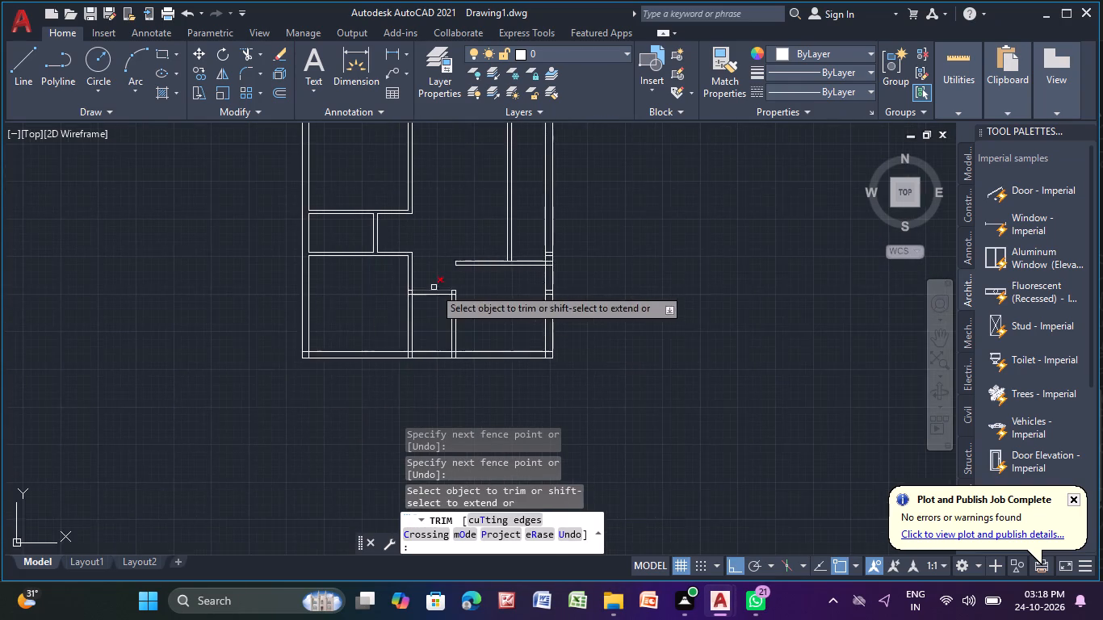
pyautogui.scroll(4, 434, 287)
pyautogui.moveTo(352, 356); pyautogui.dragTo(505, 295, button='middle')
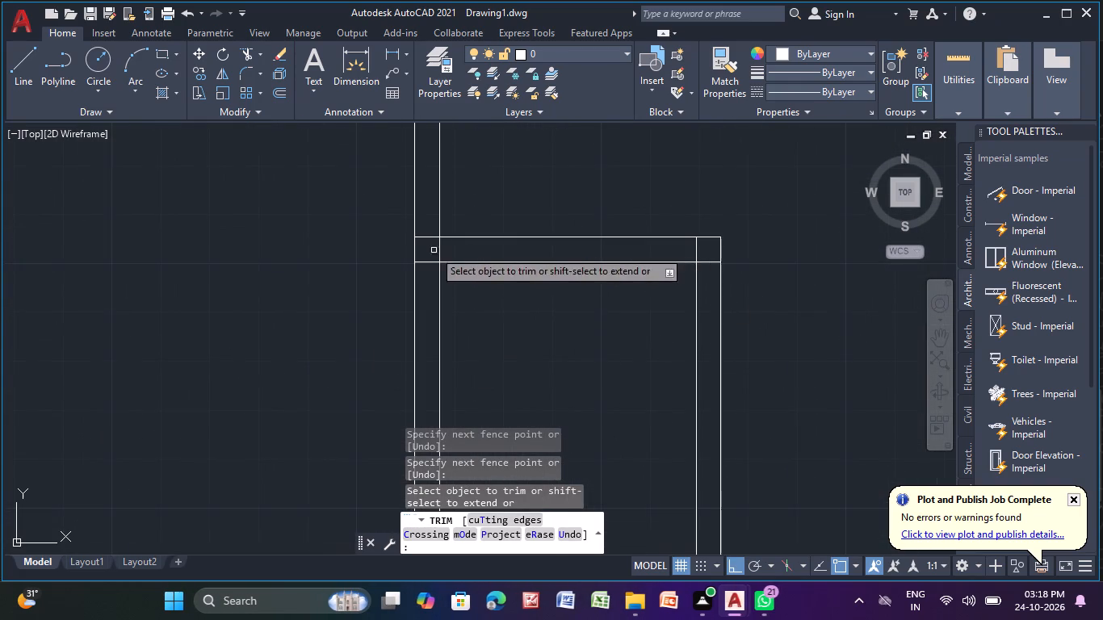
pyautogui.scroll(3, 410, 260)
pyautogui.moveTo(445, 291); pyautogui.dragTo(390, 307, button='middle')
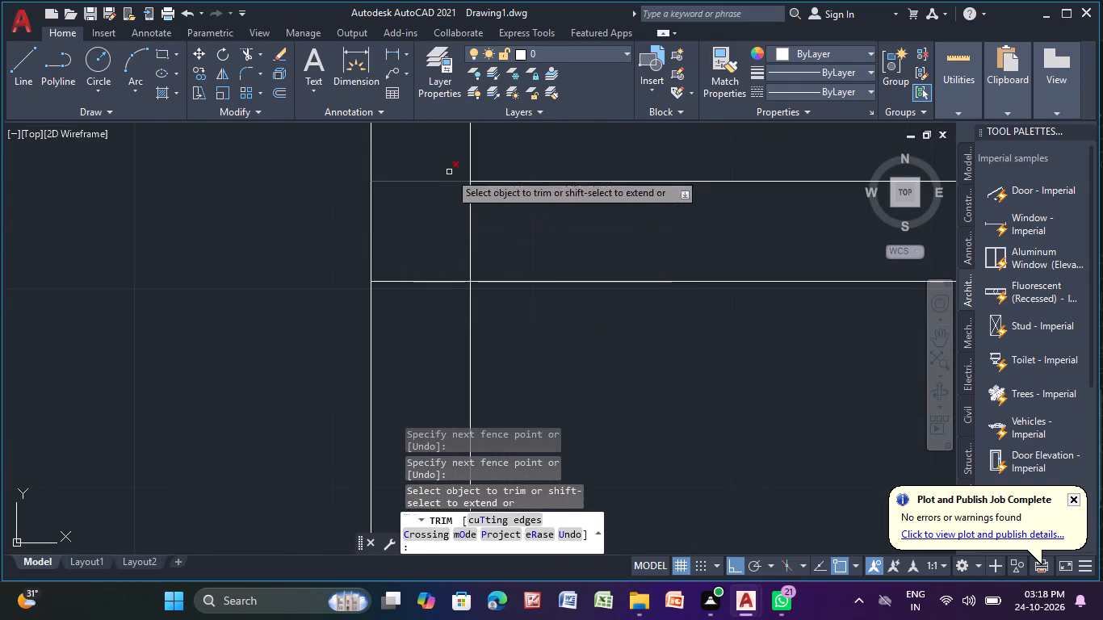
pyautogui.moveTo(434, 163); pyautogui.dragTo(409, 300)
pyautogui.moveTo(428, 252); pyautogui.dragTo(521, 245)
# Trim the crossing lines inside the small bottom room's northeast partition corner.
pyautogui.scroll(-2, 536, 240)
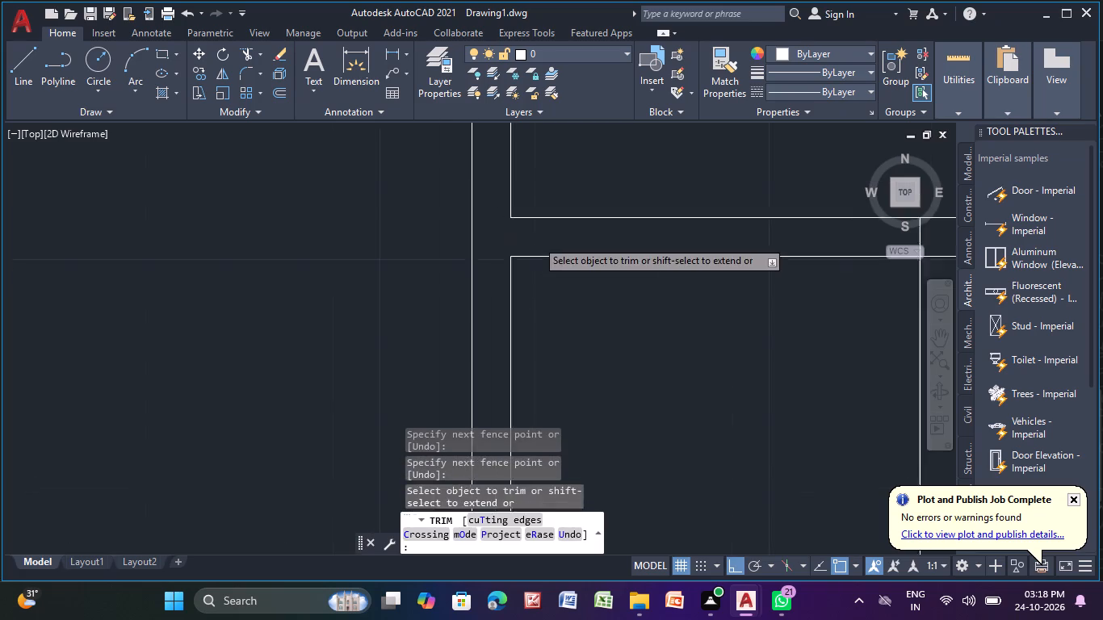
pyautogui.scroll(-2, 536, 240)
pyautogui.moveTo(584, 284); pyautogui.dragTo(288, 305, button='middle')
pyautogui.scroll(3, 392, 271)
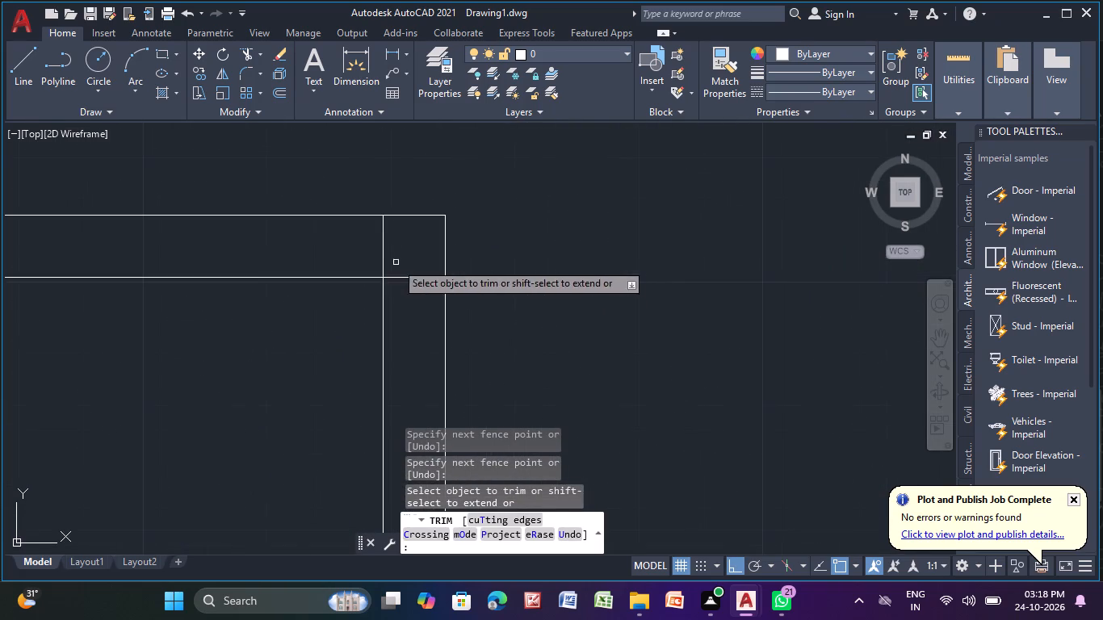
pyautogui.scroll(1, 384, 259)
pyautogui.moveTo(358, 241); pyautogui.dragTo(426, 337)
pyautogui.scroll(1, 432, 330)
pyautogui.scroll(-6, 432, 330)
pyautogui.moveTo(503, 371); pyautogui.dragTo(575, 186, button='middle')
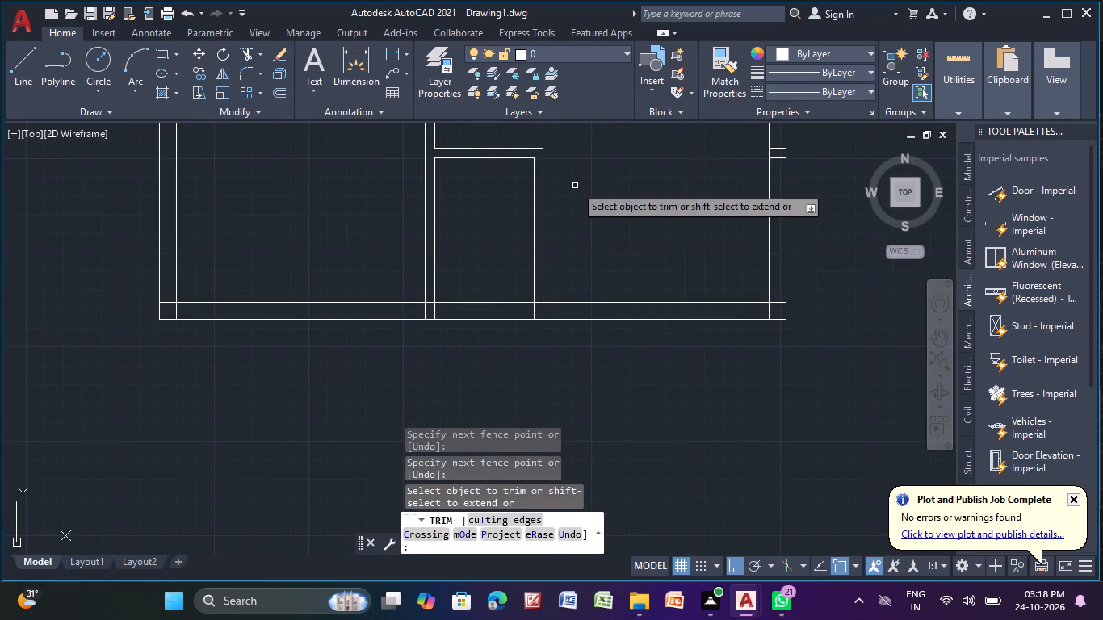
# Trim the crossing line ends inside the southwest corner of the outer wall.
pyautogui.moveTo(241, 358); pyautogui.dragTo(533, 291, button='middle')
pyautogui.scroll(4, 480, 235)
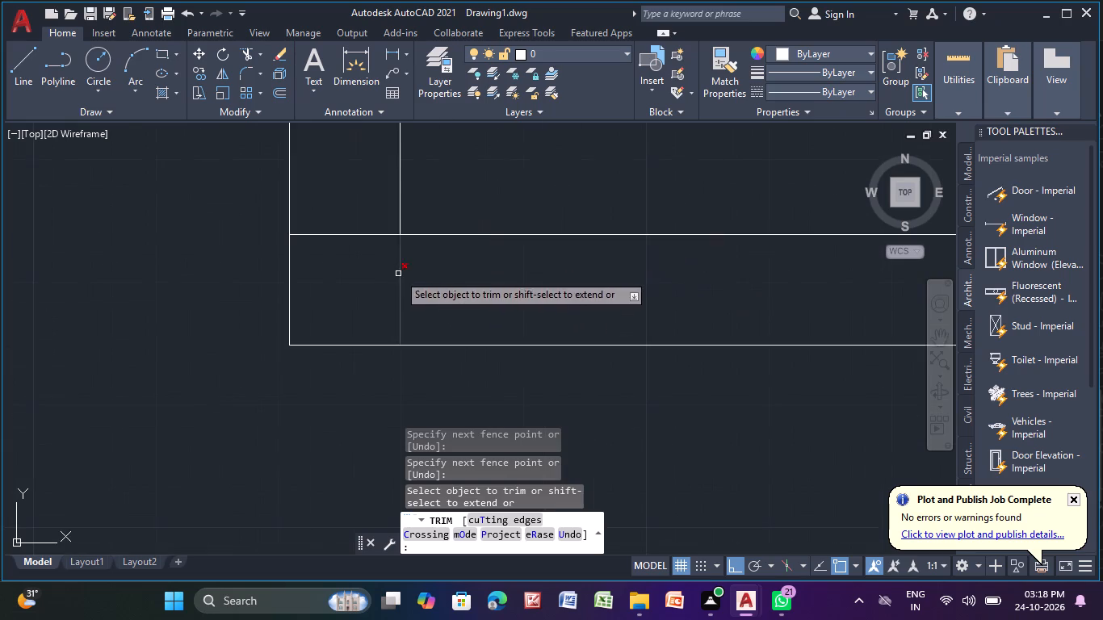
pyautogui.scroll(1, 398, 273)
pyautogui.moveTo(396, 273); pyautogui.dragTo(414, 261, button='middle')
pyautogui.moveTo(342, 185); pyautogui.dragTo(601, 268)
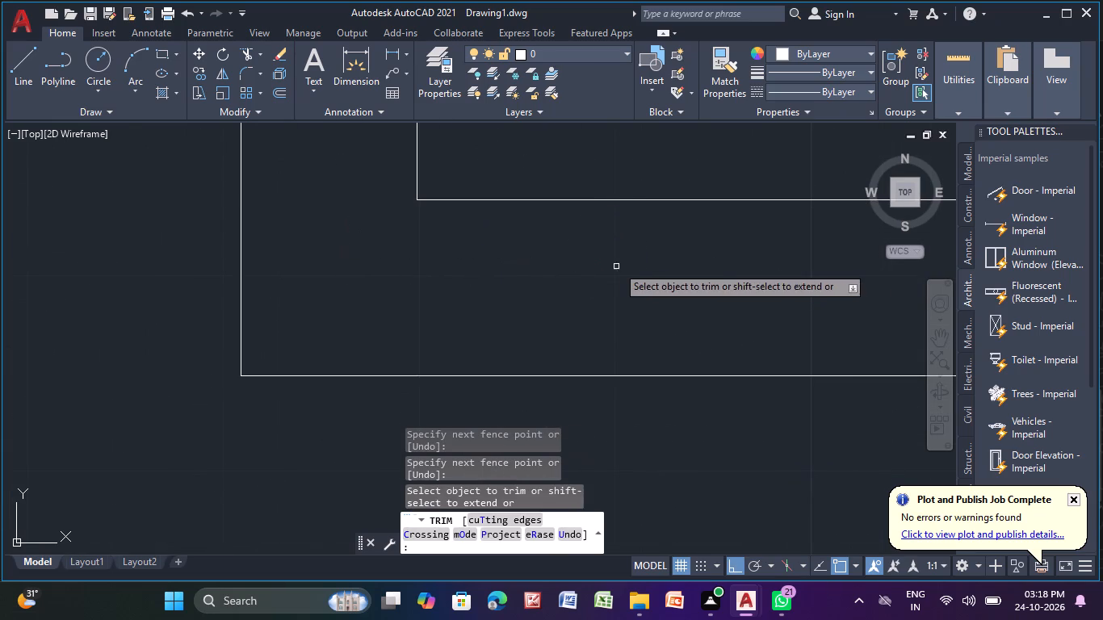
# Trim the overlapping lines where the small bottom room's two vertical partitions meet the south outer wall.
pyautogui.scroll(-2, 676, 270)
pyautogui.moveTo(660, 274); pyautogui.dragTo(0, 308, button='middle')
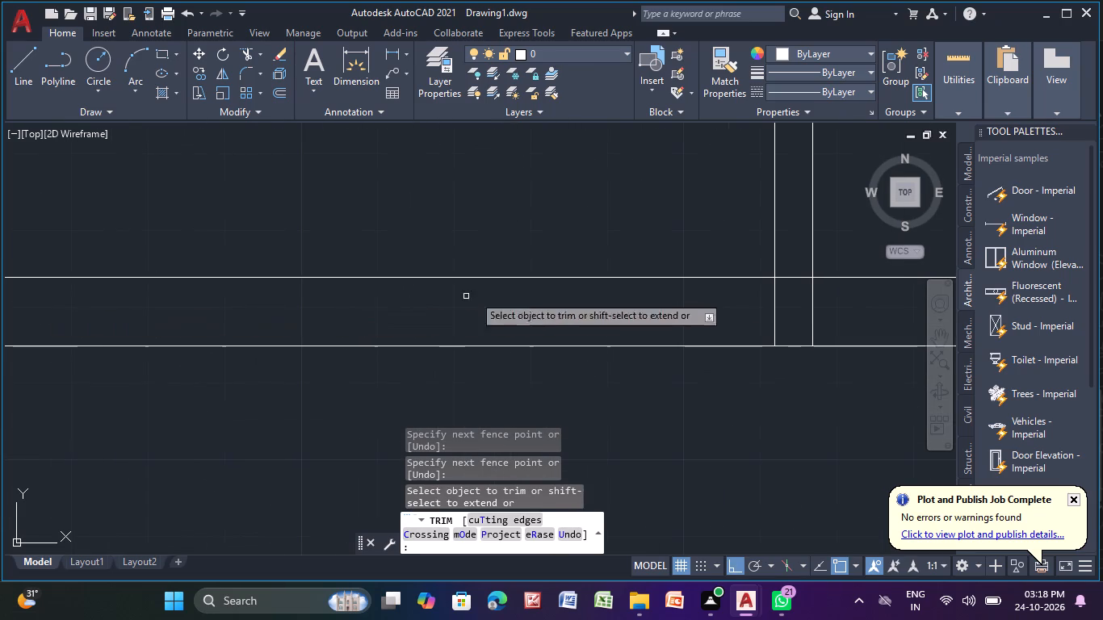
pyautogui.moveTo(715, 316); pyautogui.dragTo(141, 301, button='middle')
pyautogui.moveTo(128, 288); pyautogui.dragTo(177, 291)
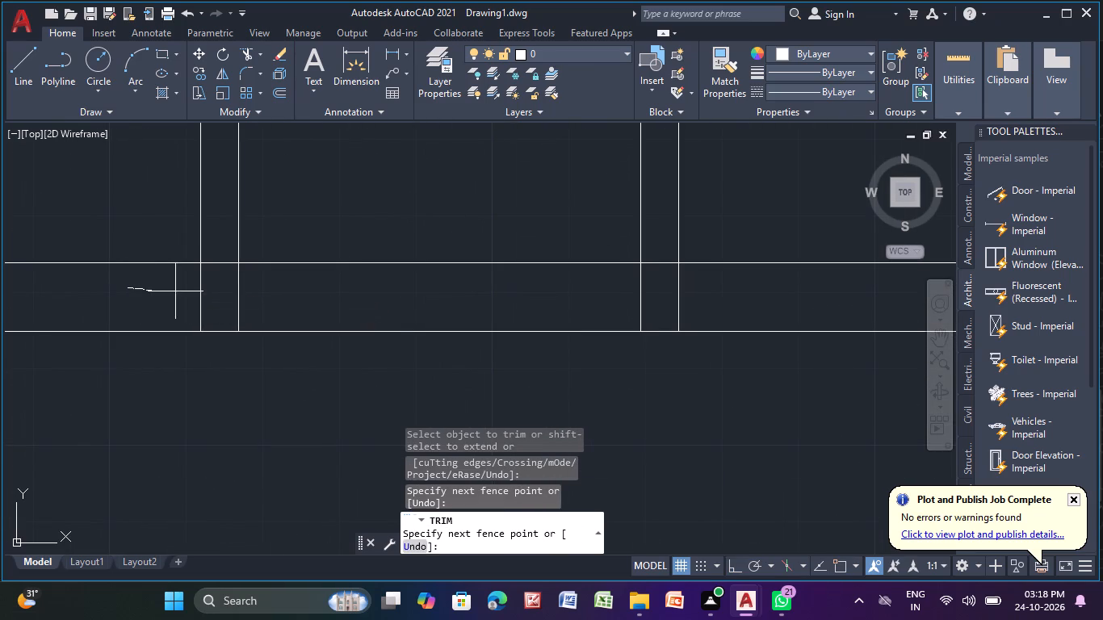
pyautogui.moveTo(177, 291); pyautogui.dragTo(734, 296)
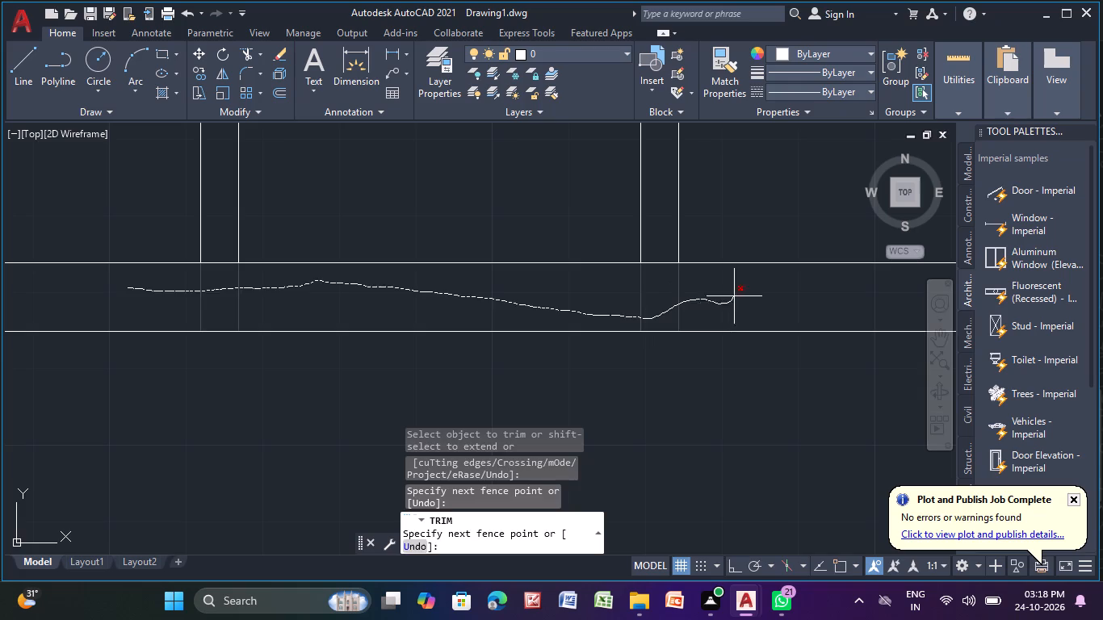
pyautogui.moveTo(734, 296); pyautogui.dragTo(735, 295)
pyautogui.moveTo(662, 249); pyautogui.dragTo(658, 290)
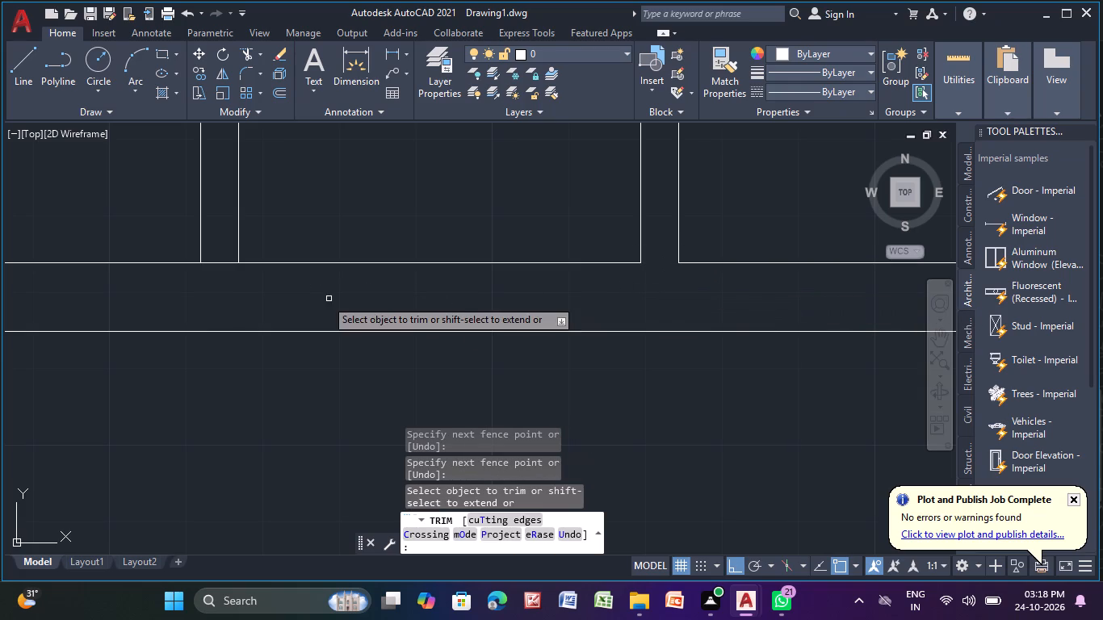
pyautogui.click(211, 259)
pyautogui.click(208, 282)
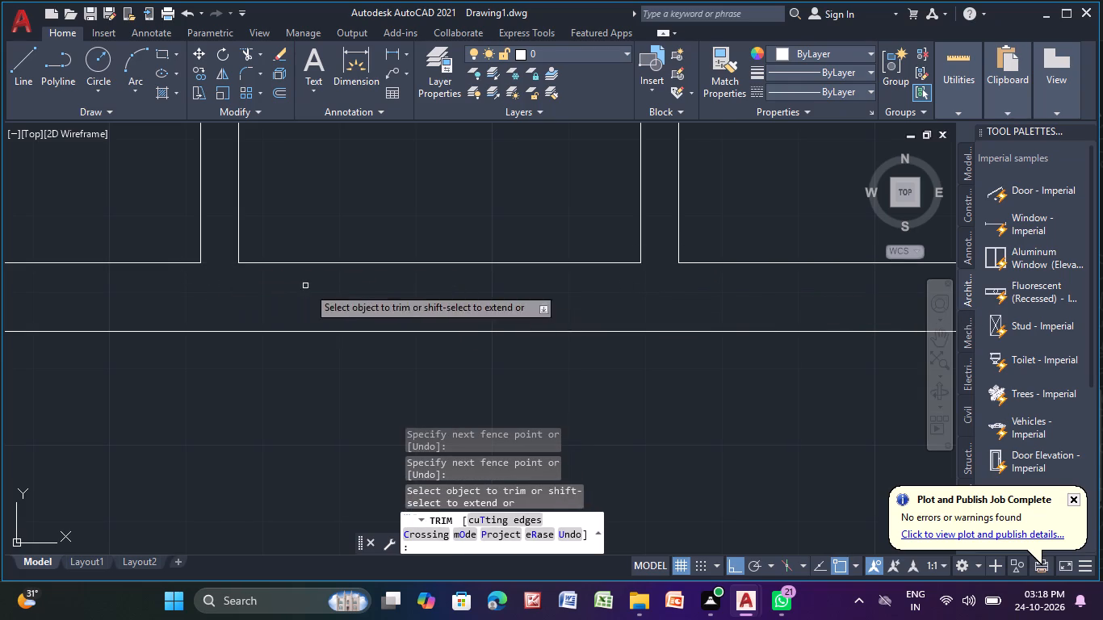
# Trim the crossing line ends inside the southeast corner of the outer wall.
pyautogui.scroll(-3, 402, 295)
pyautogui.moveTo(536, 331); pyautogui.dragTo(246, 382, button='middle')
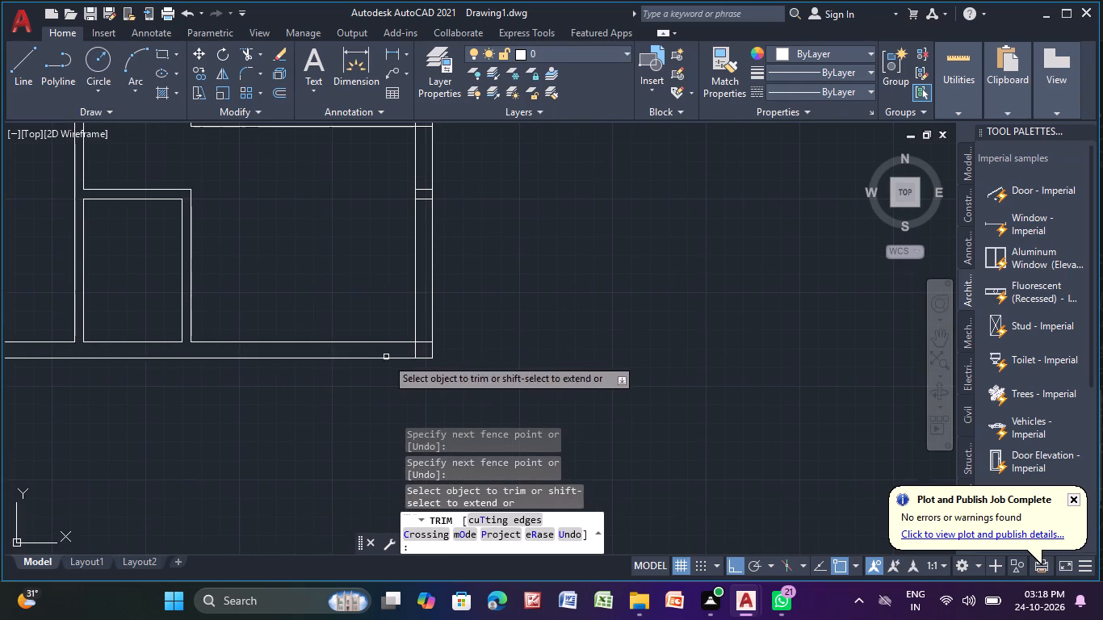
pyautogui.scroll(4, 417, 352)
pyautogui.moveTo(442, 274); pyautogui.dragTo(297, 367)
# Trim away the two short horizontal lines across the east outer wall below the southeast room's top partition.
pyautogui.scroll(-3, 489, 354)
pyautogui.scroll(-2, 568, 300)
pyautogui.moveTo(567, 300); pyautogui.dragTo(535, 472, button='middle')
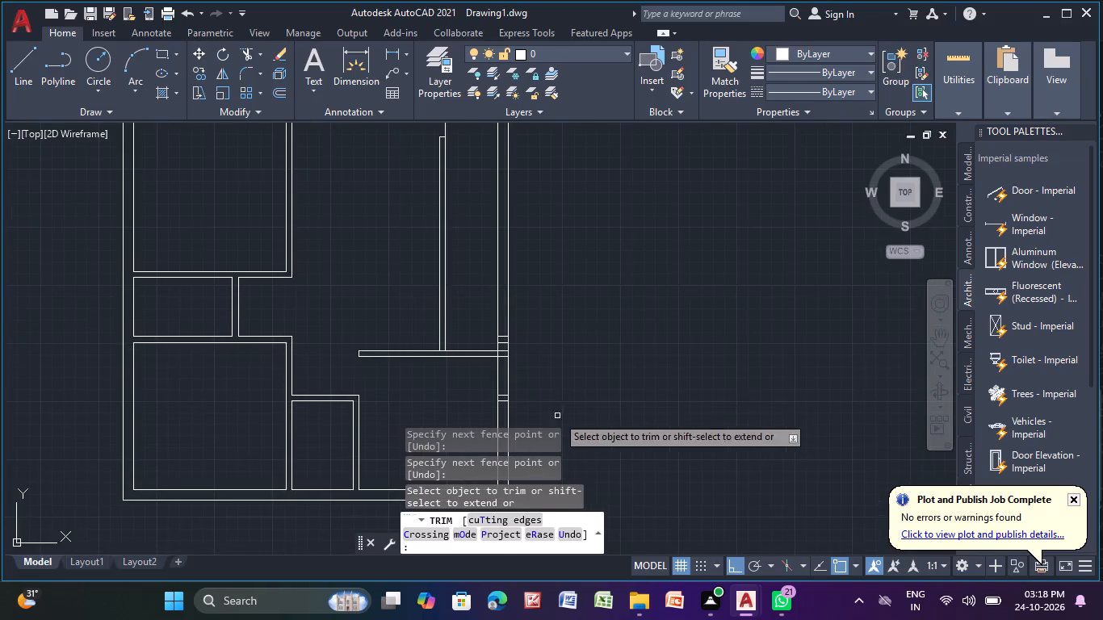
pyautogui.moveTo(577, 404); pyautogui.dragTo(585, 327, button='middle')
pyautogui.scroll(3, 496, 315)
pyautogui.scroll(3, 558, 337)
pyautogui.moveTo(557, 236); pyautogui.dragTo(519, 443)
# Trim the T-junction where the southeast room's top partition meets the east outer wall.
pyautogui.scroll(-2, 559, 370)
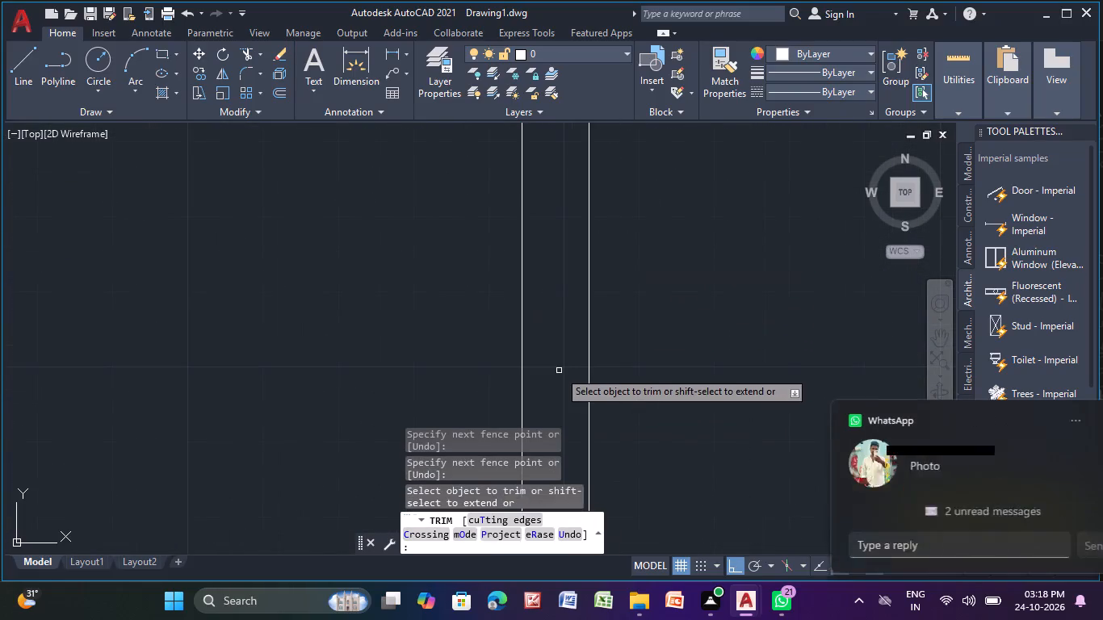
pyautogui.scroll(-2, 637, 250)
pyautogui.moveTo(637, 250); pyautogui.dragTo(611, 343, button='middle')
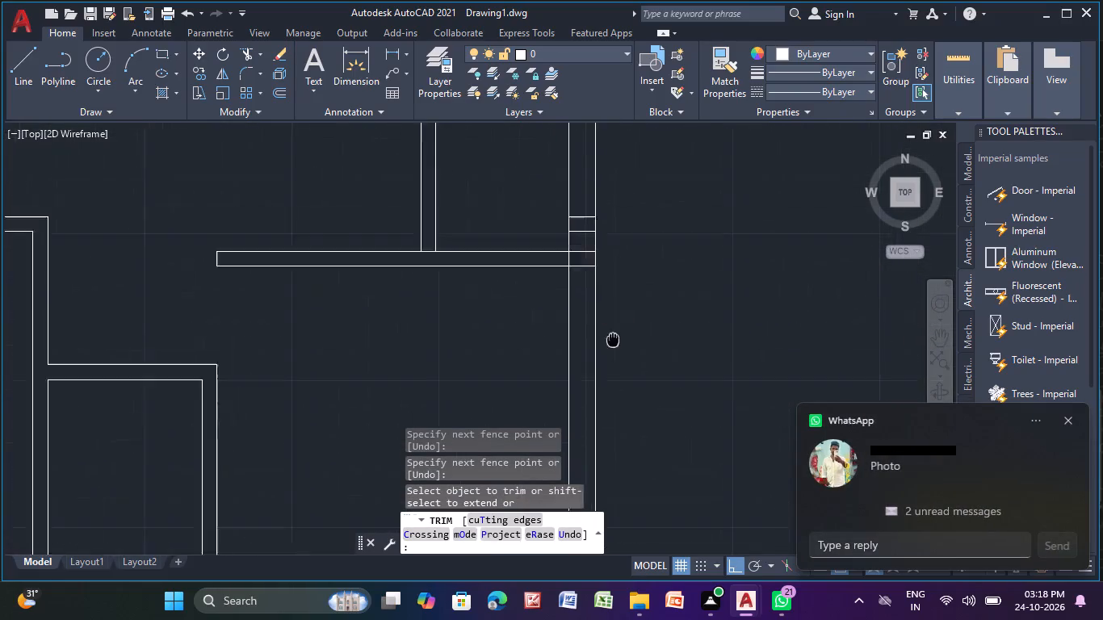
pyautogui.moveTo(611, 343); pyautogui.dragTo(593, 434, button='middle')
pyautogui.scroll(3, 568, 383)
pyautogui.moveTo(553, 228); pyautogui.dragTo(545, 350)
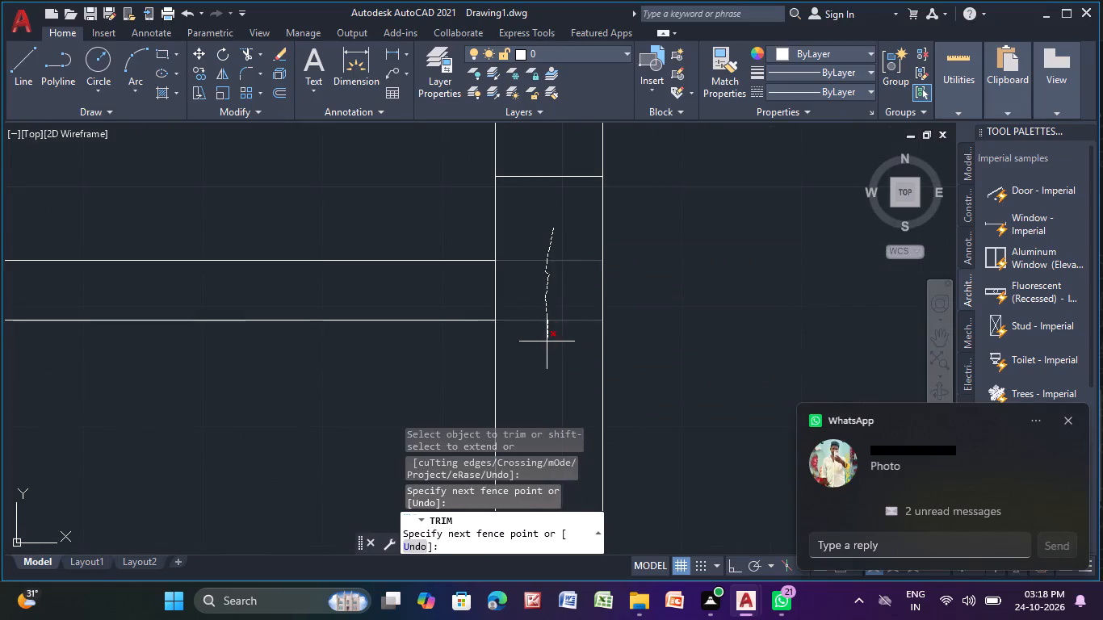
pyautogui.moveTo(545, 350); pyautogui.dragTo(548, 365)
pyautogui.moveTo(549, 289); pyautogui.dragTo(441, 291)
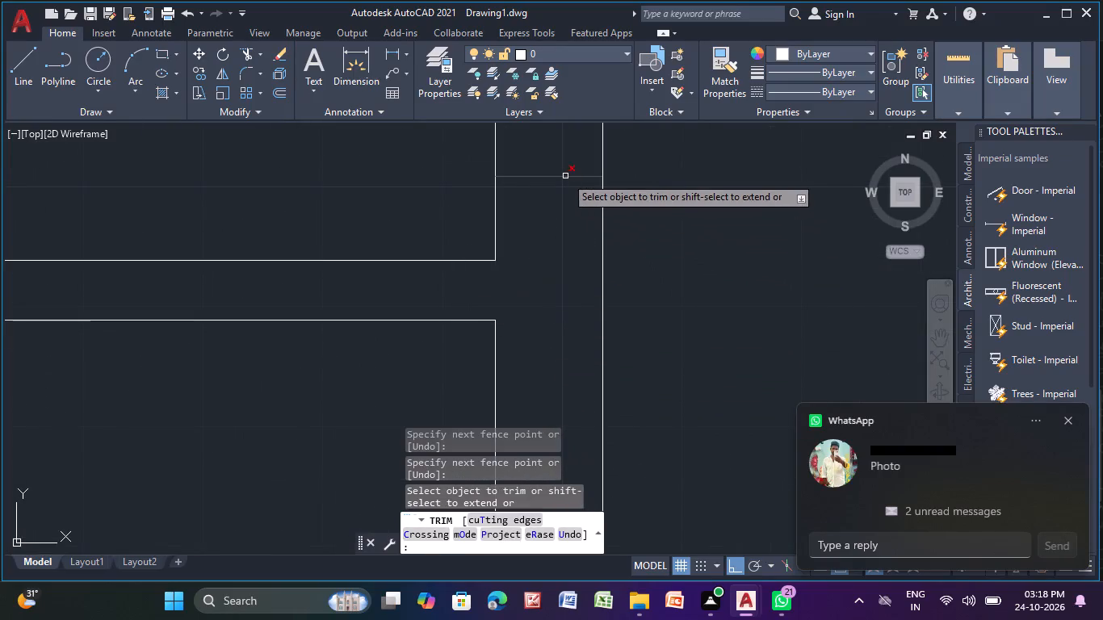
# Trim away the two short horizontal lines across the east outer wall just above that T-junction.
pyautogui.click(565, 176)
pyautogui.scroll(-3, 565, 190)
pyautogui.moveTo(565, 190); pyautogui.dragTo(506, 386, button='middle')
pyautogui.scroll(2, 501, 365)
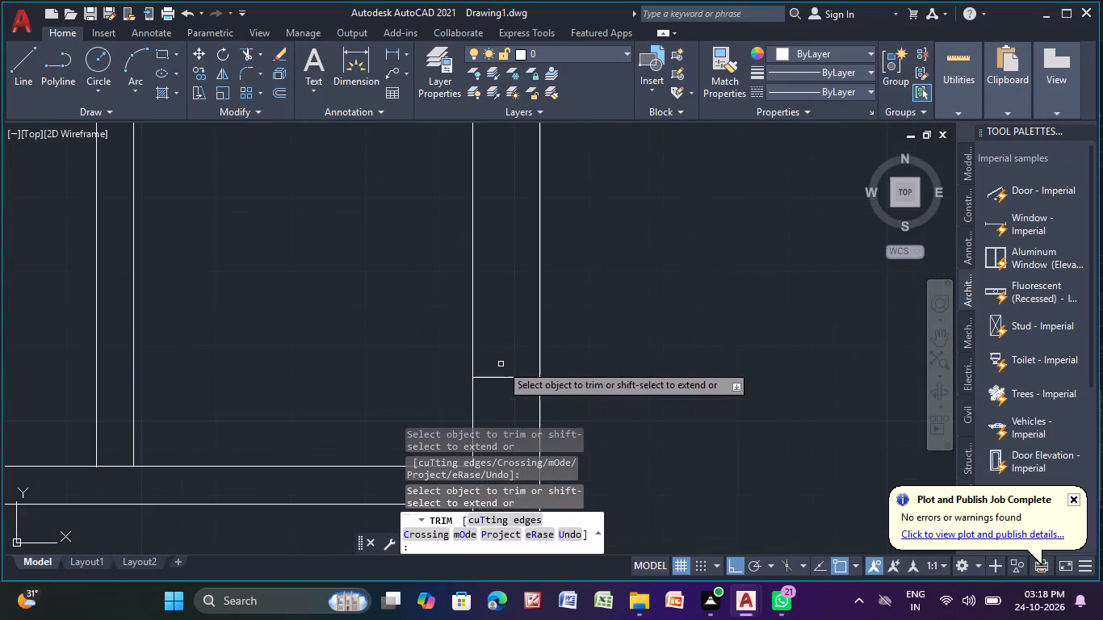
pyautogui.click(501, 364)
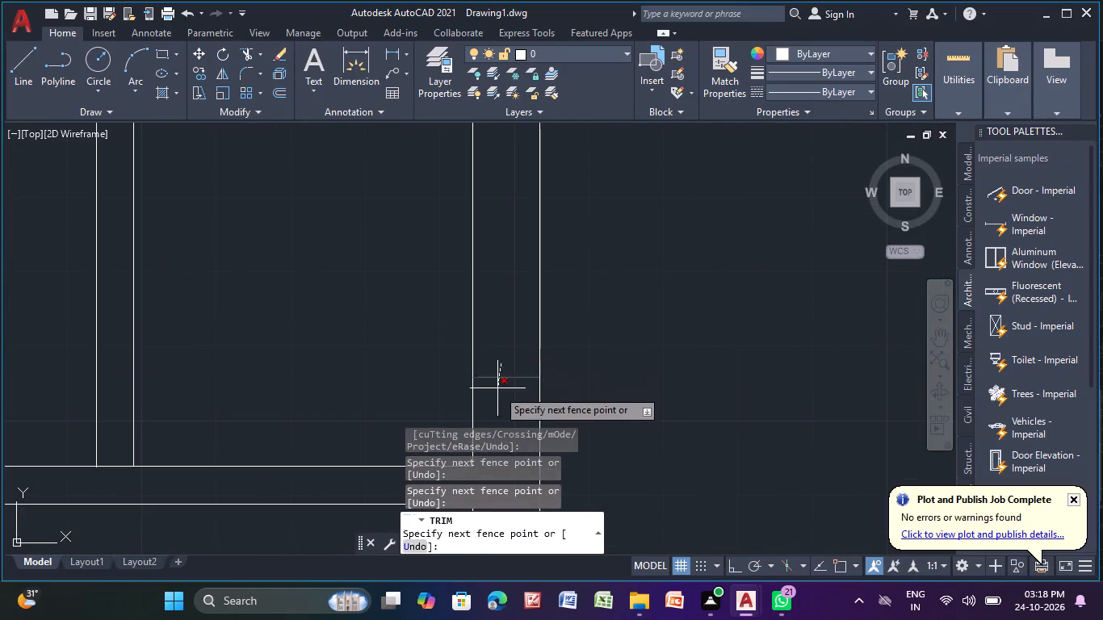
pyautogui.click(497, 389)
# Trim the T-junction where the northeast room's bottom partition meets the east outer wall.
pyautogui.scroll(-2, 577, 322)
pyautogui.scroll(-1, 636, 270)
pyautogui.moveTo(637, 269); pyautogui.dragTo(621, 455, button='middle')
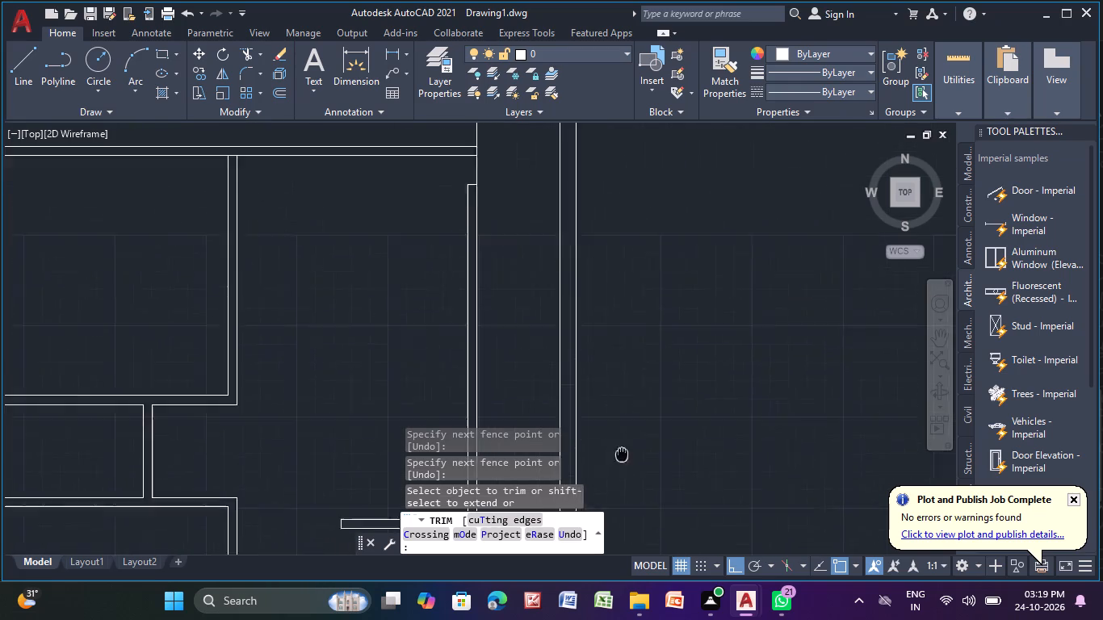
pyautogui.moveTo(621, 455); pyautogui.dragTo(593, 495, button='middle')
pyautogui.scroll(-2, 663, 312)
pyautogui.moveTo(663, 312); pyautogui.dragTo(619, 501, button='middle')
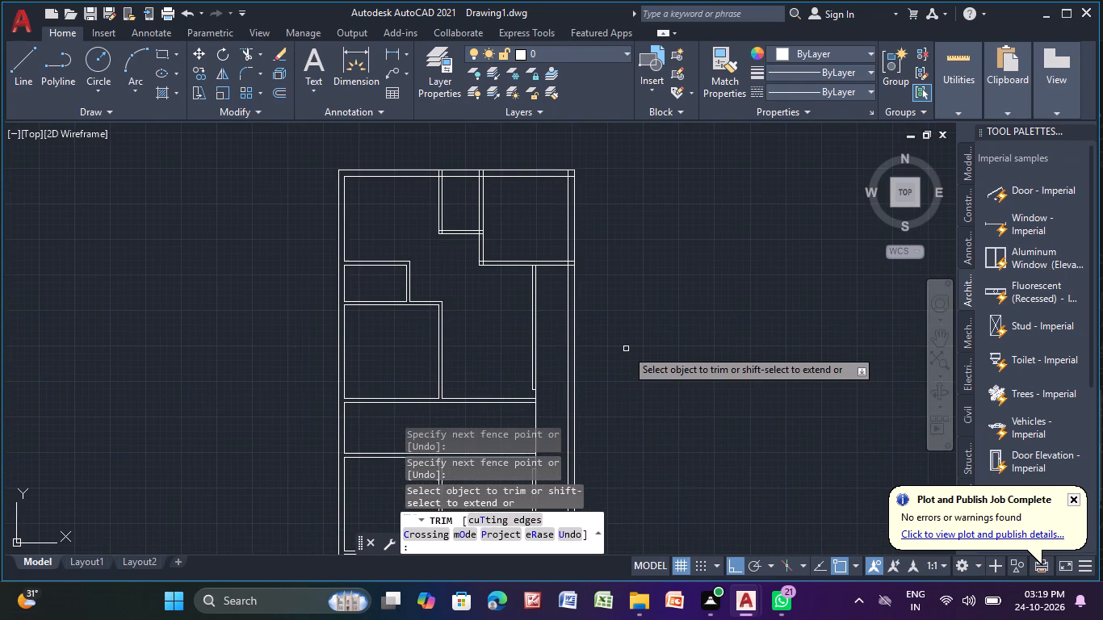
pyautogui.moveTo(658, 383); pyautogui.dragTo(685, 214, button='middle')
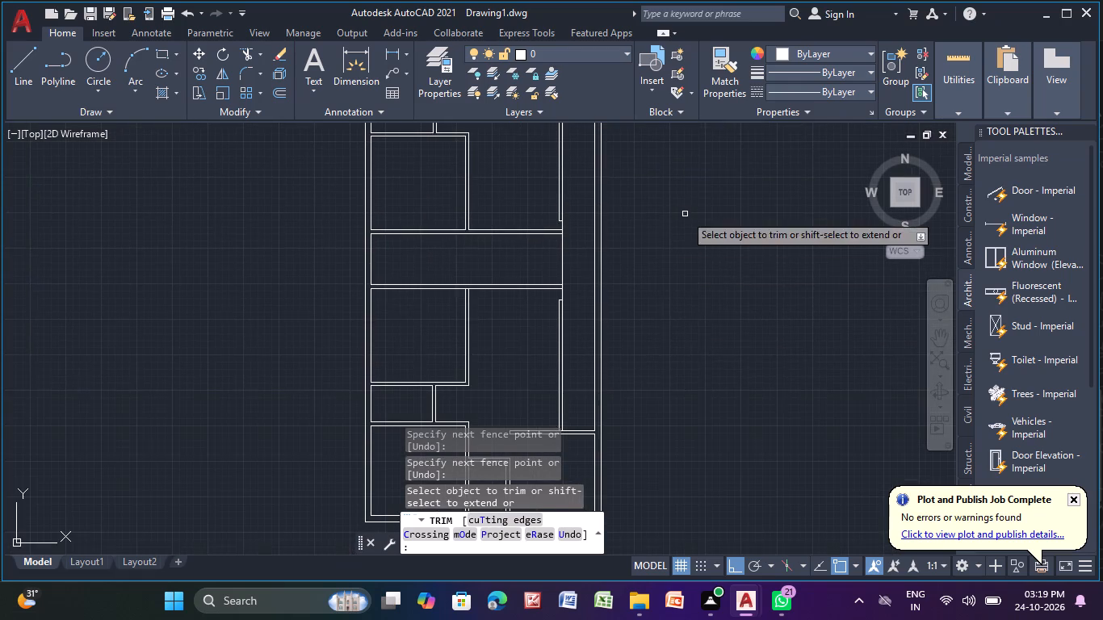
pyautogui.scroll(3, 563, 282)
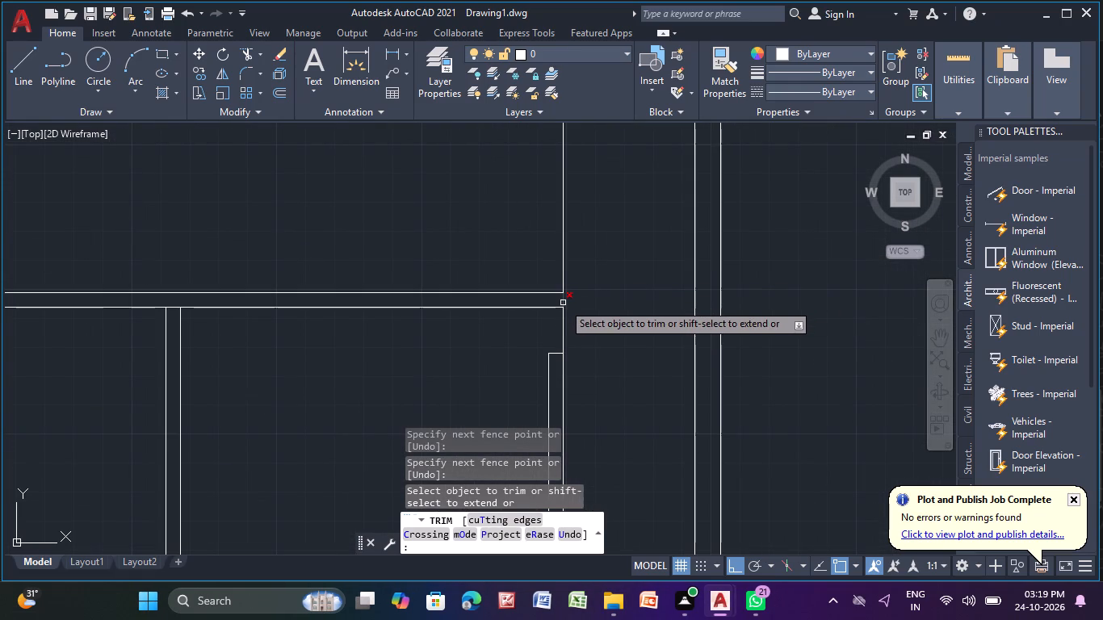
pyautogui.scroll(-3, 707, 316)
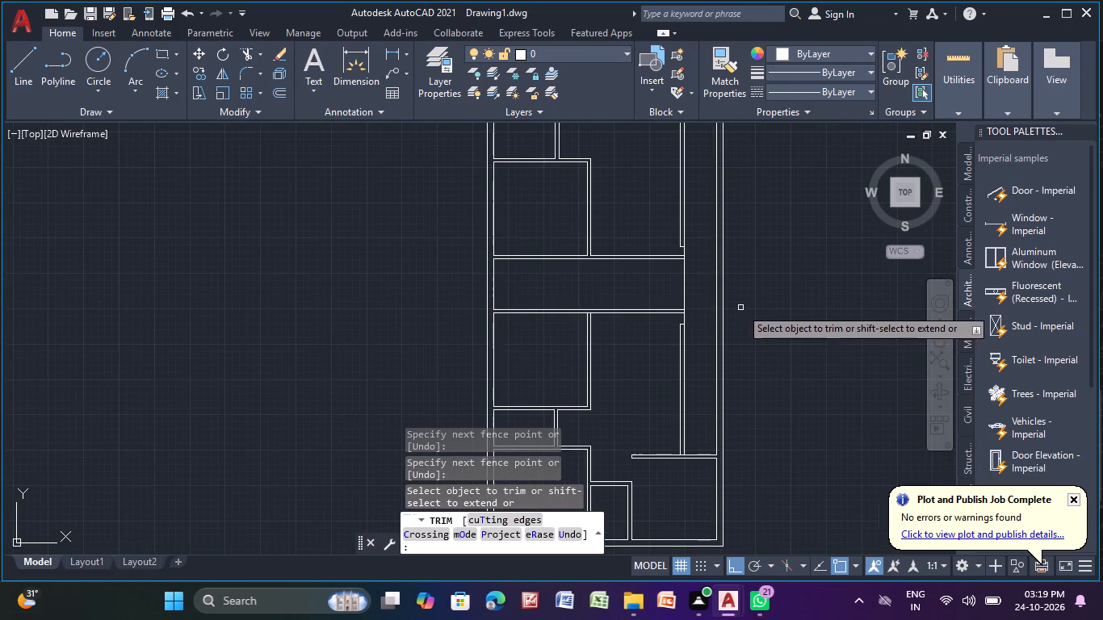
pyautogui.moveTo(740, 307); pyautogui.dragTo(708, 351, button='middle')
pyautogui.moveTo(713, 329); pyautogui.dragTo(700, 436, button='middle')
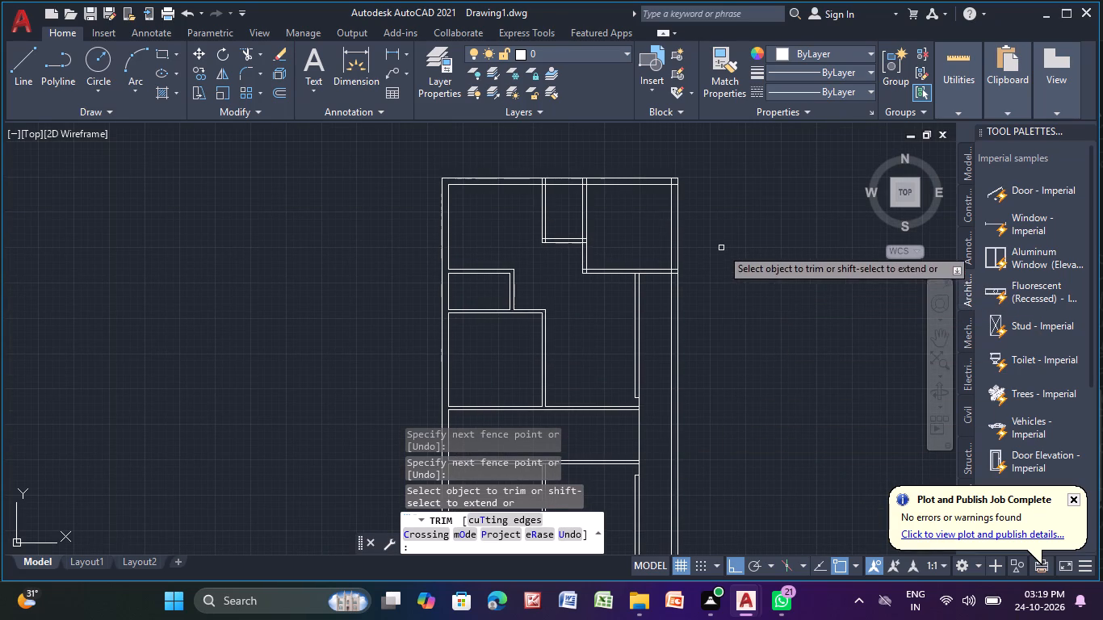
pyautogui.moveTo(721, 247); pyautogui.dragTo(701, 320, button='middle')
pyautogui.scroll(4, 652, 363)
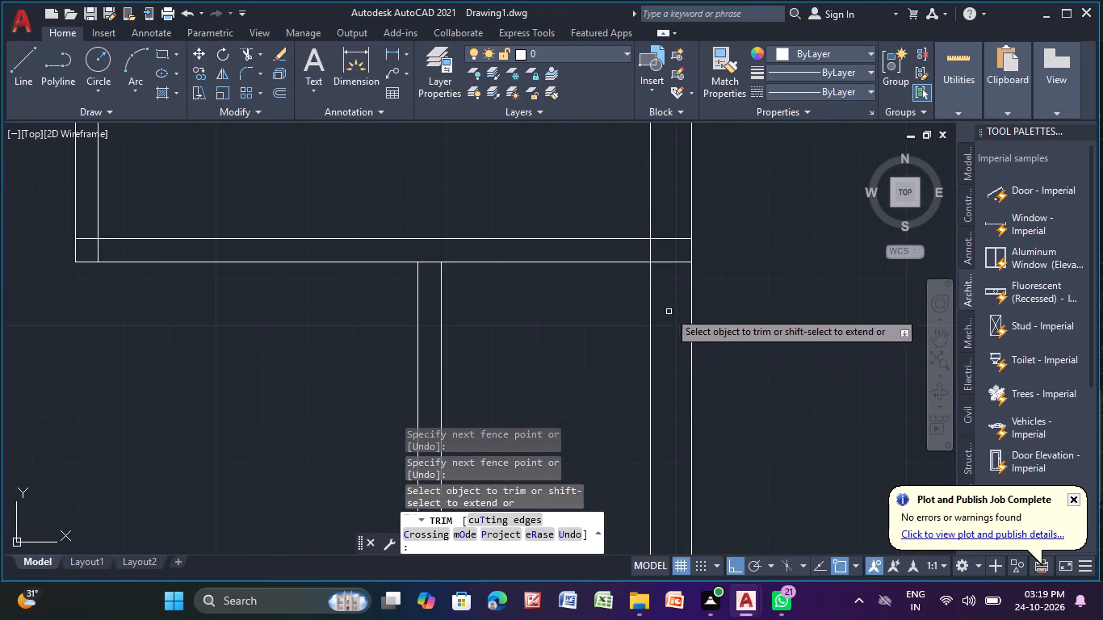
pyautogui.moveTo(669, 224); pyautogui.dragTo(661, 287)
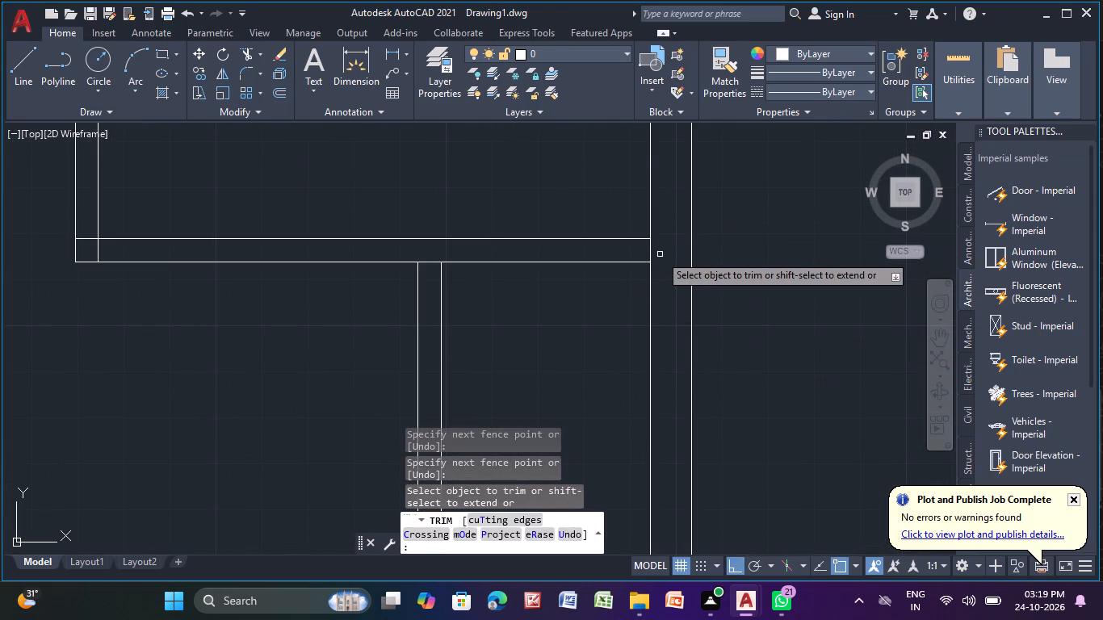
pyautogui.moveTo(660, 254); pyautogui.dragTo(640, 252)
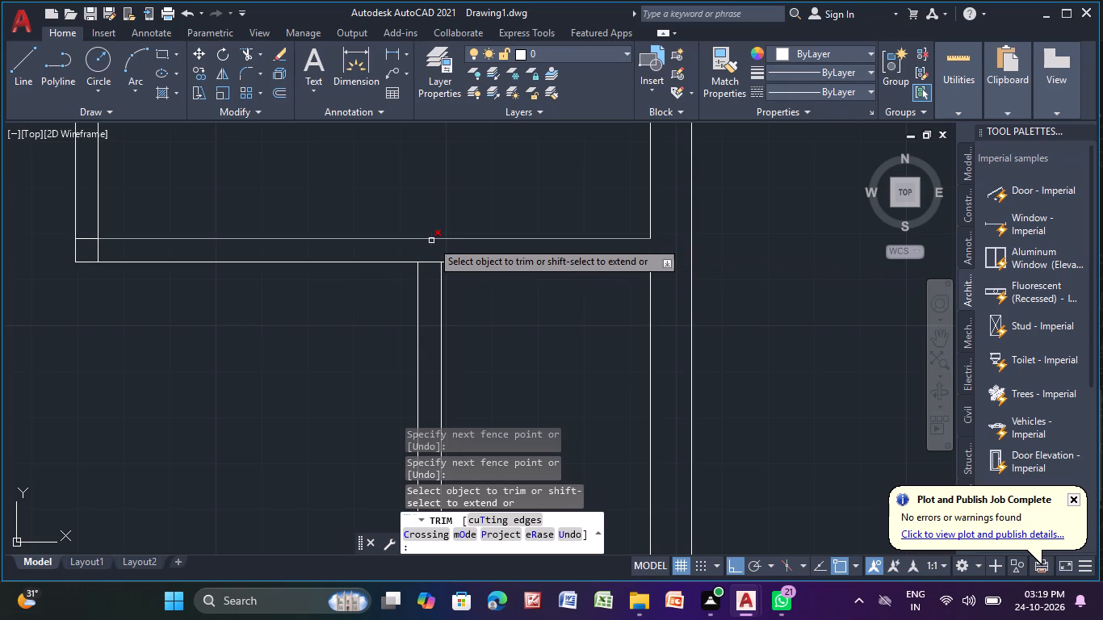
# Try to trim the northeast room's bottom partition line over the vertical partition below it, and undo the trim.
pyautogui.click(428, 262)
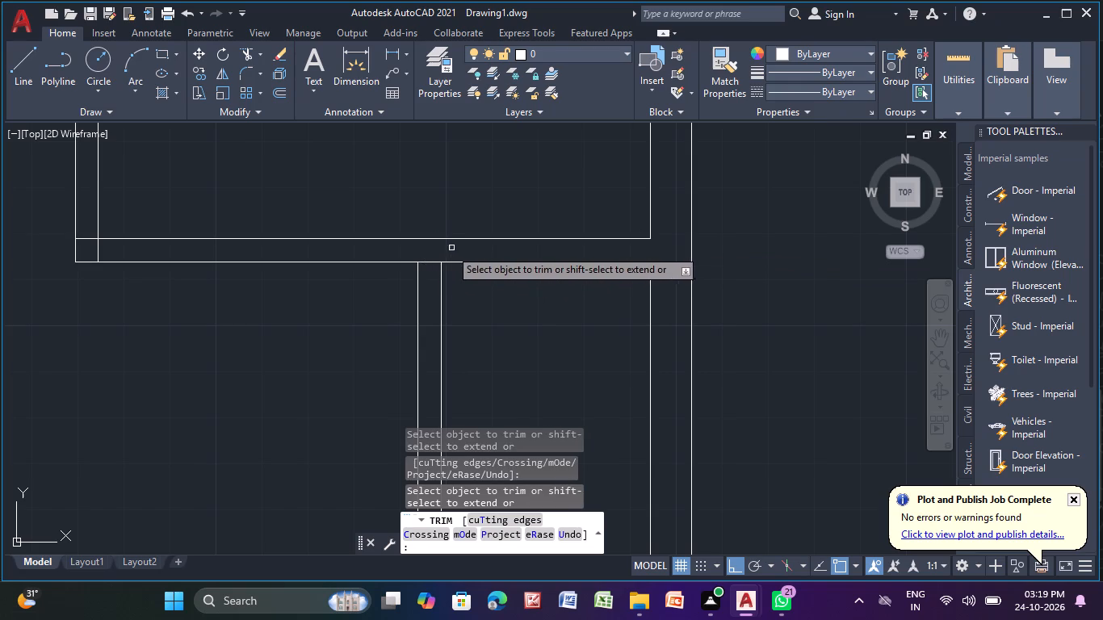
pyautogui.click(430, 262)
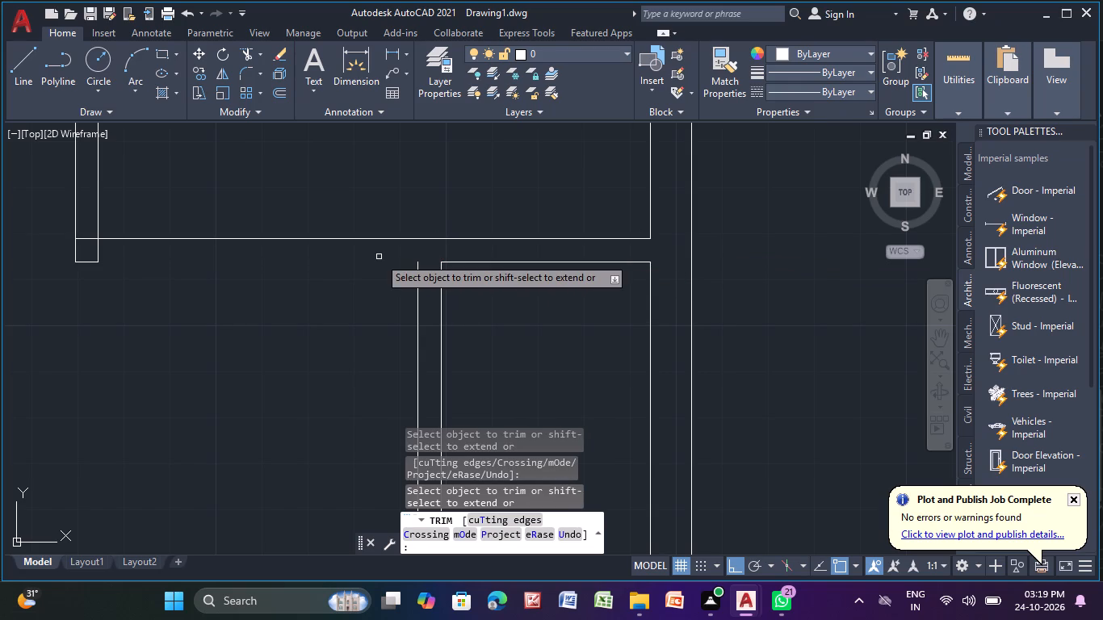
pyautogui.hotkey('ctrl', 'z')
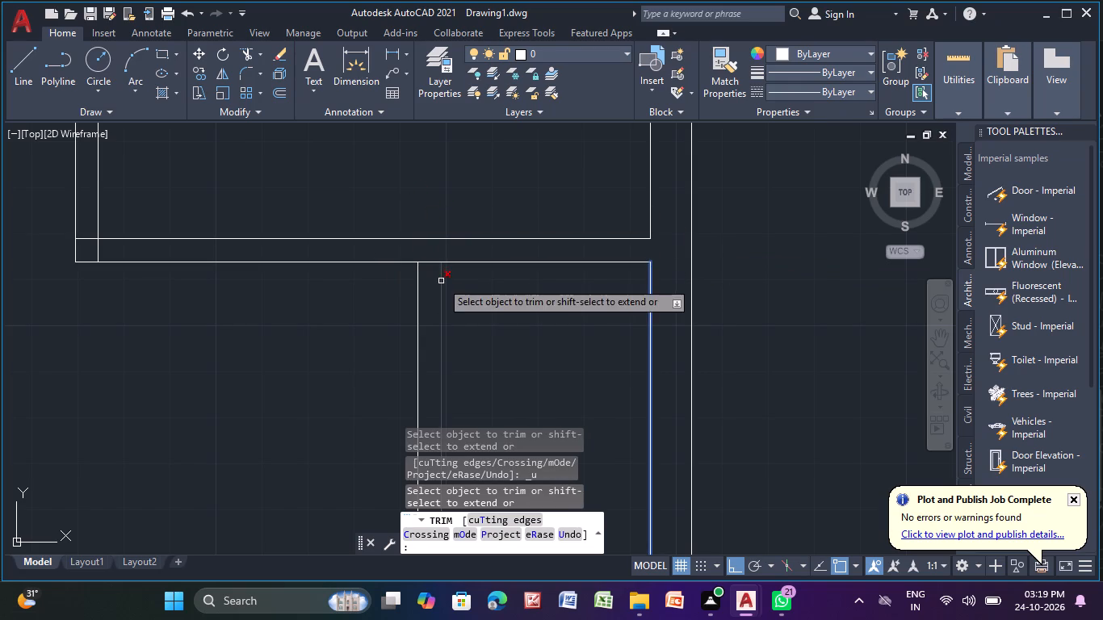
# Trim the lower line of the northeast room's bottom partition where the vertical partition below meets it.
pyautogui.scroll(4, 434, 265)
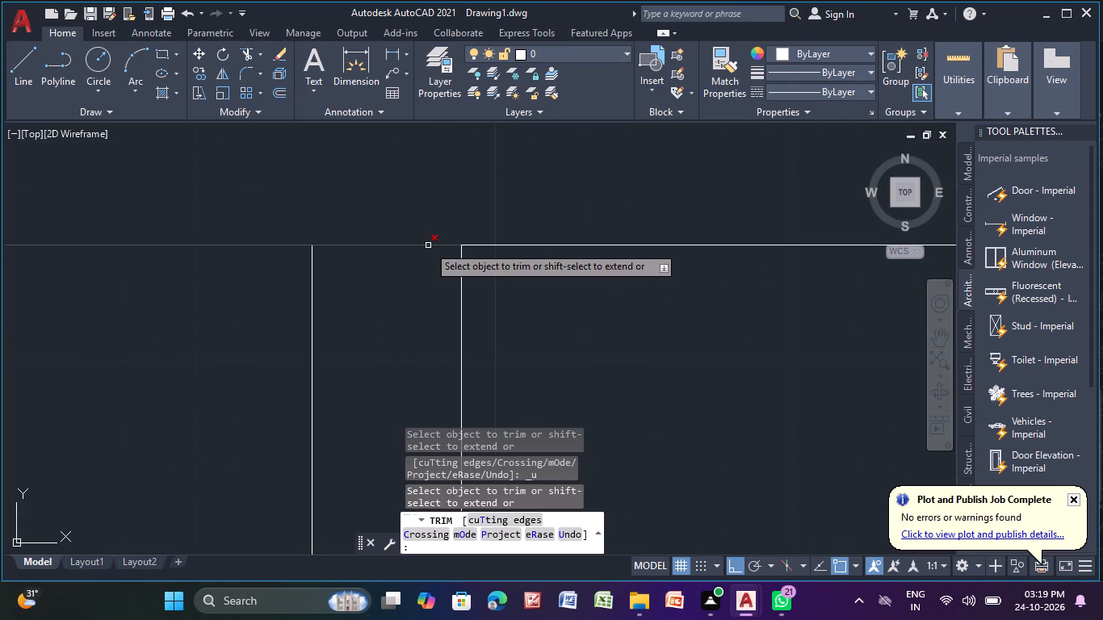
pyautogui.scroll(-4, 409, 250)
pyautogui.moveTo(411, 286); pyautogui.dragTo(417, 291, button='middle')
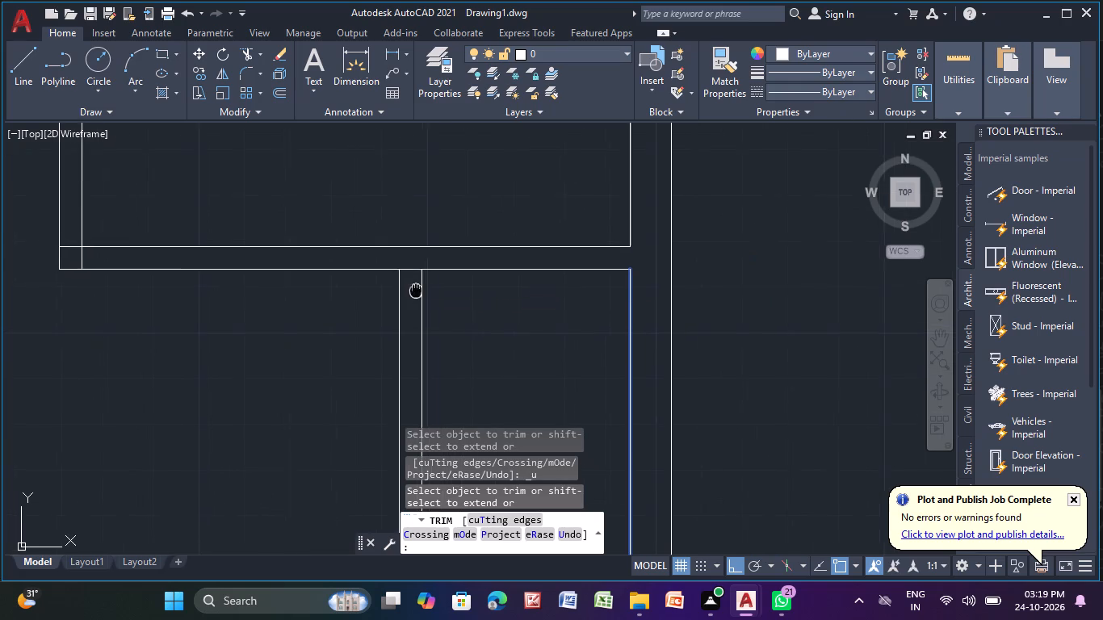
pyautogui.moveTo(417, 291); pyautogui.dragTo(473, 317, button='middle')
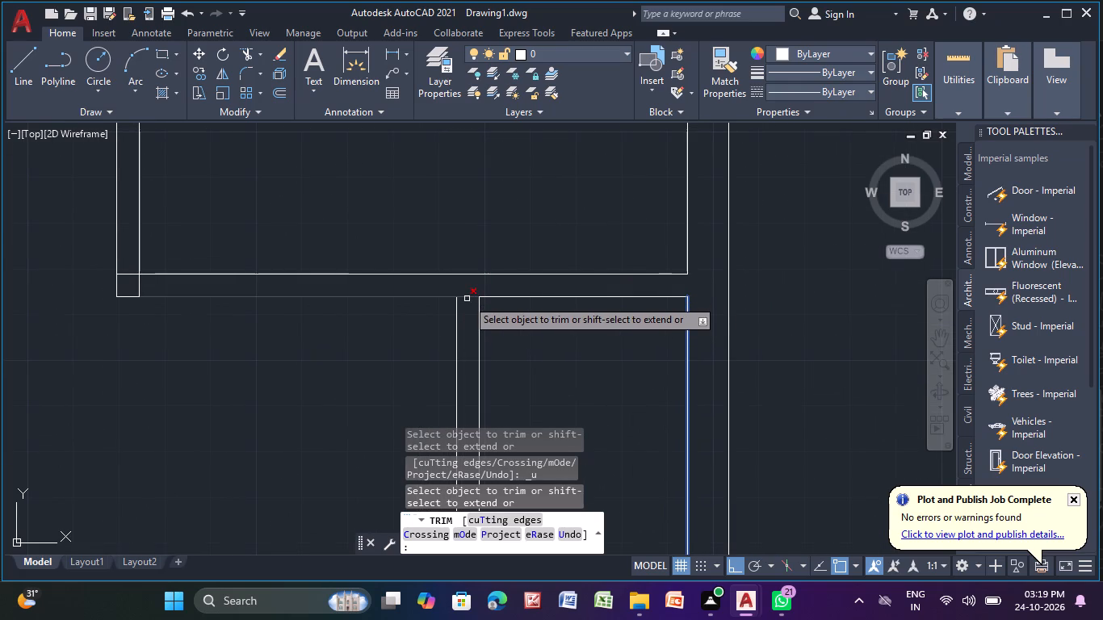
pyautogui.scroll(3, 467, 299)
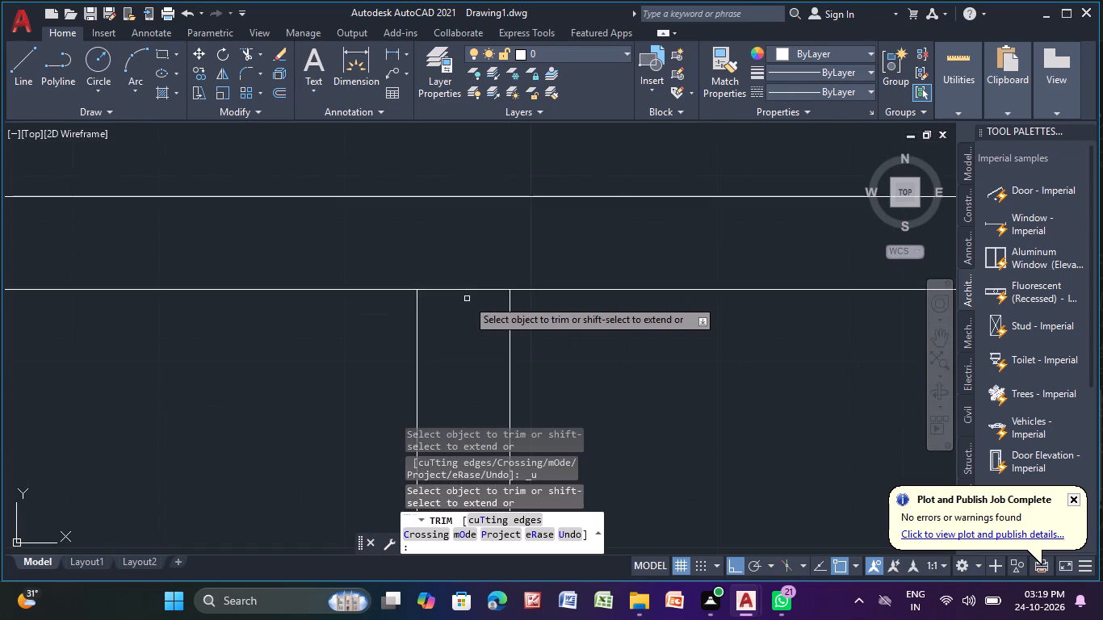
pyautogui.click(476, 287)
pyautogui.scroll(-4, 473, 284)
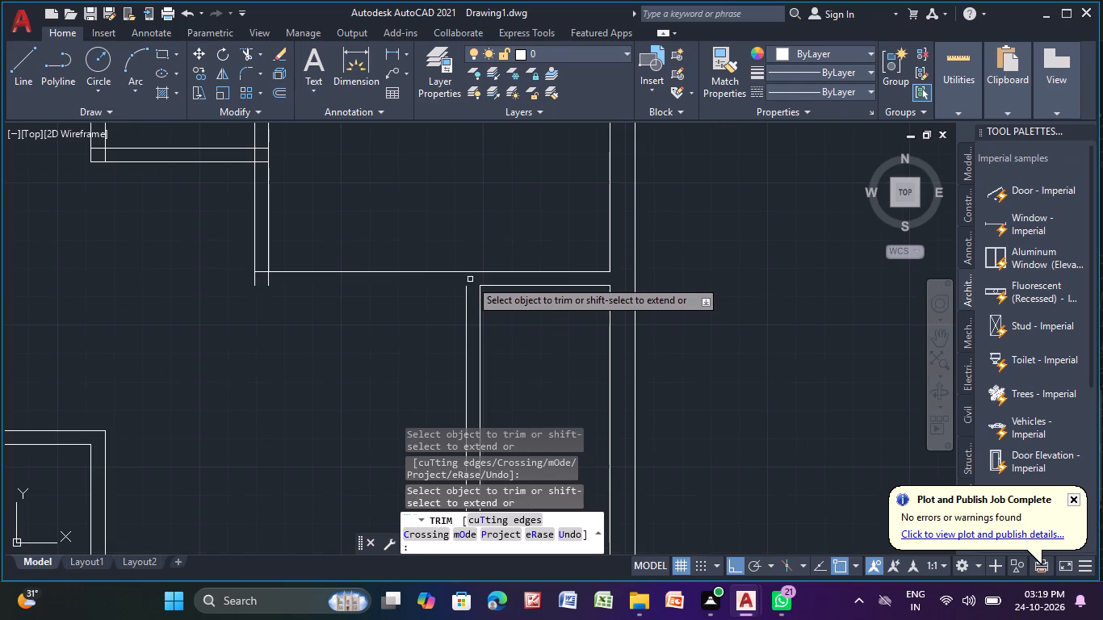
pyautogui.press('Escape')
# Draw a line closing the lower edge of the northeast room's bottom partition, from the vertical partition below to the room's outer southwest corner.
pyautogui.press('l')
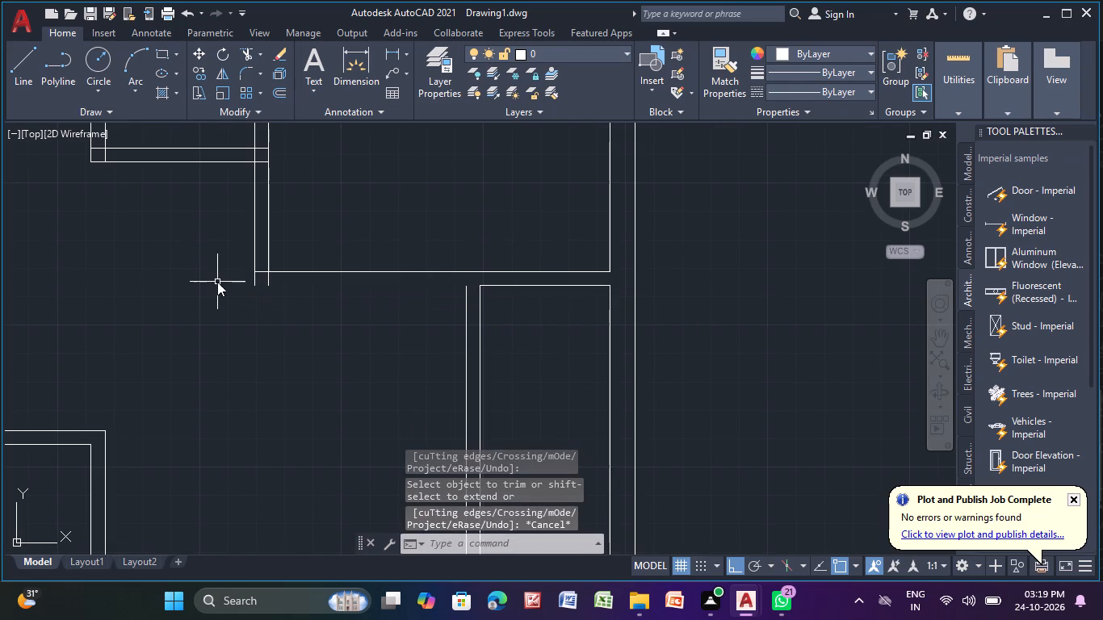
pyautogui.press('Return')
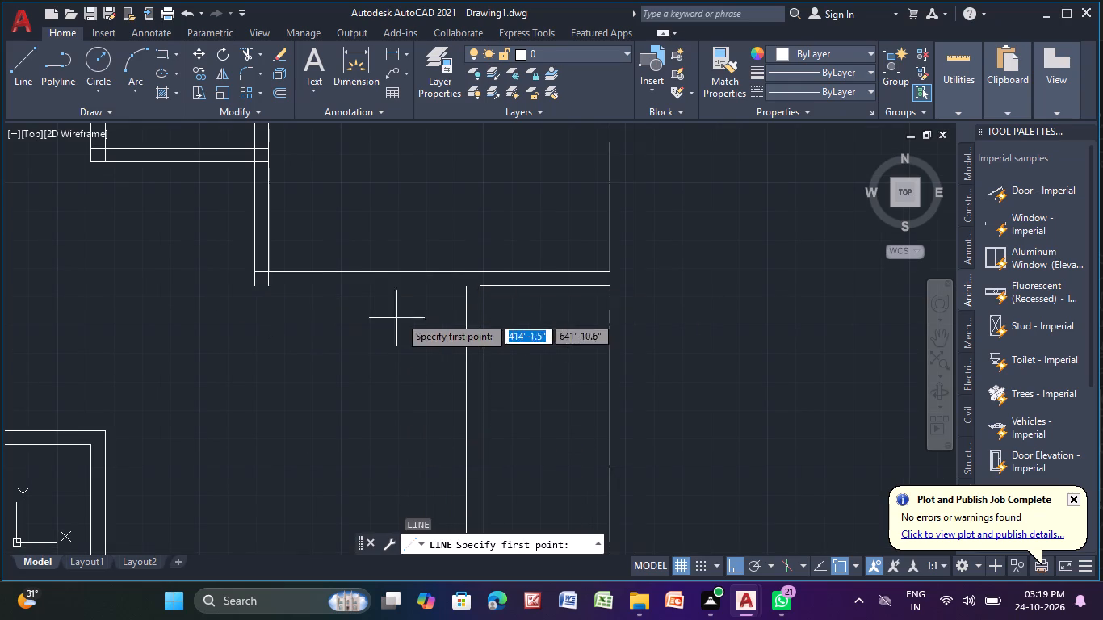
pyautogui.click(465, 287)
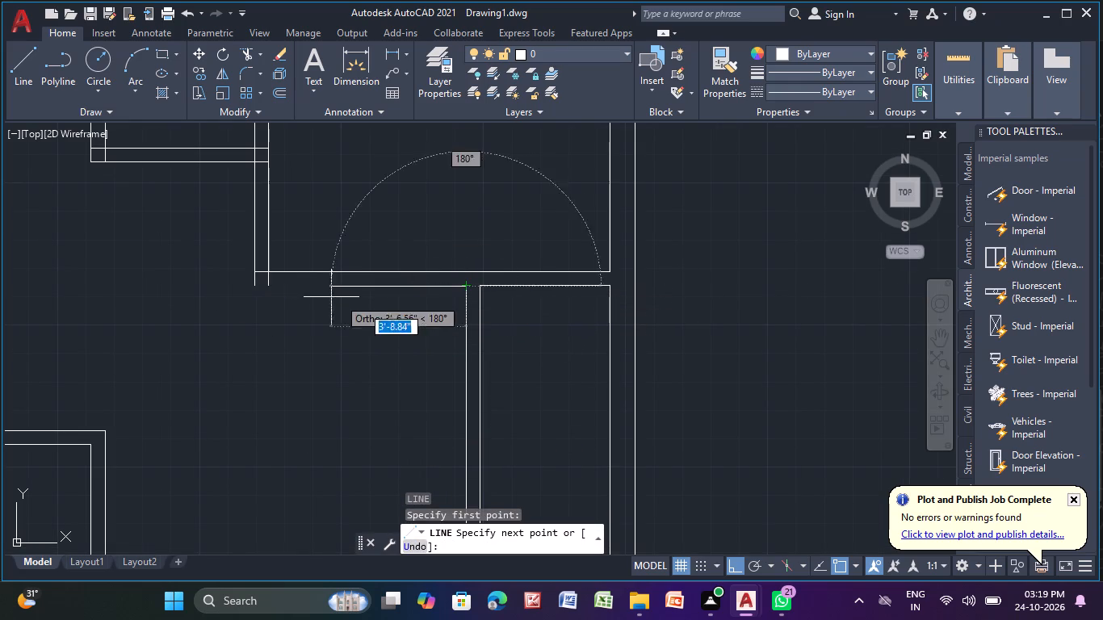
pyautogui.click(255, 293)
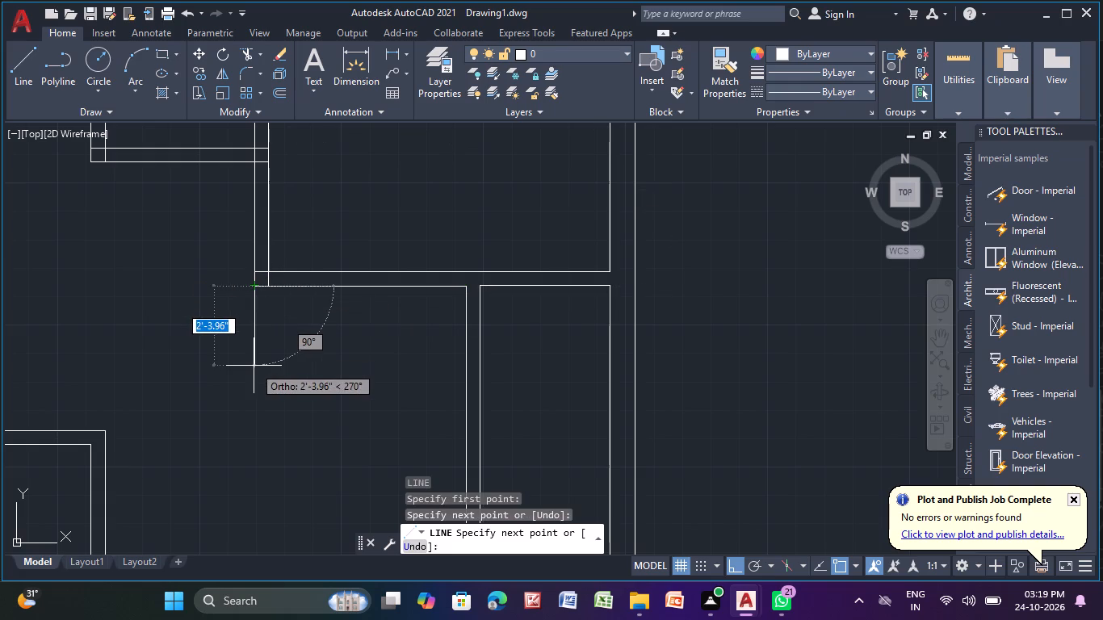
pyautogui.press('Escape')
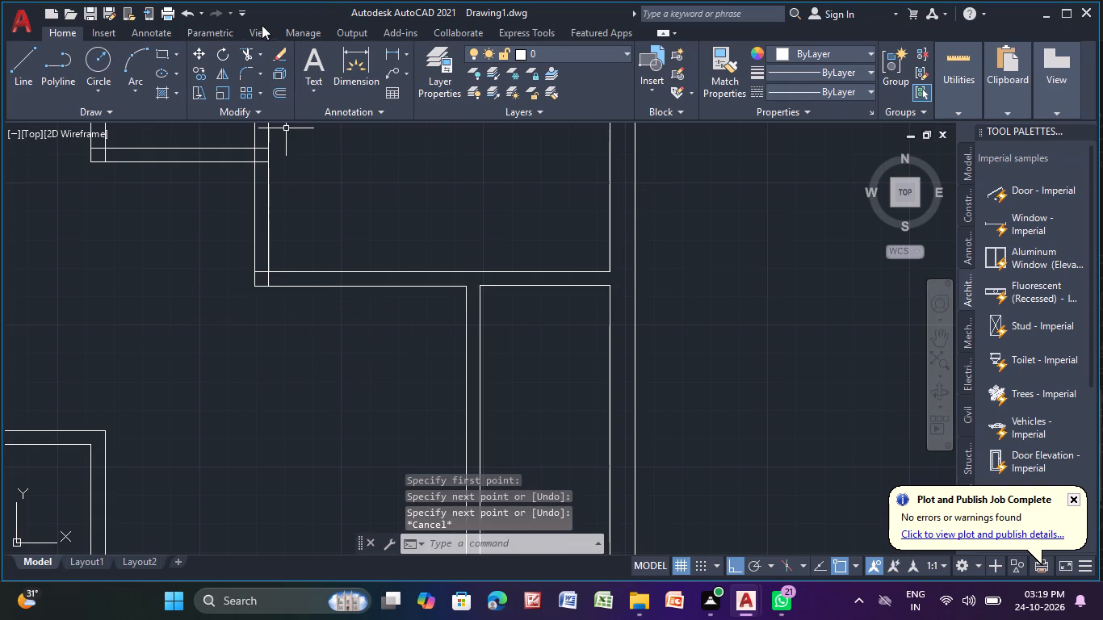
# Trim the overlapping partition lines inside the northeast room's southwest corner.
pyautogui.click(250, 52)
pyautogui.scroll(4, 266, 285)
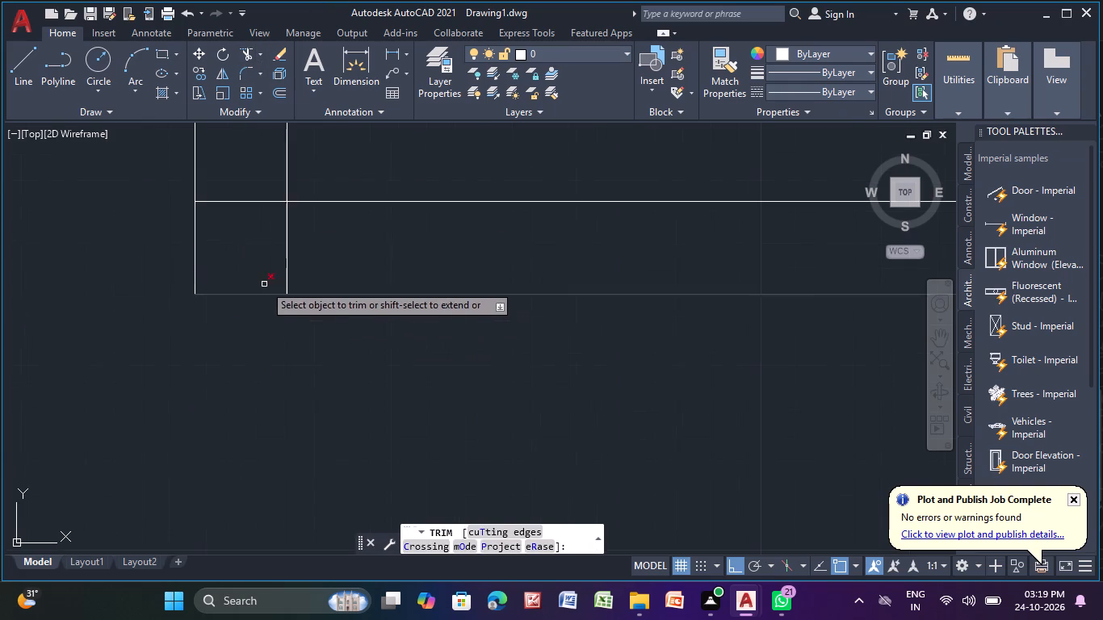
pyautogui.moveTo(237, 189); pyautogui.dragTo(483, 247)
# Trim the overlapping partition lines at the southwest corner of the small room adjoining the northeast room.
pyautogui.scroll(-4, 483, 247)
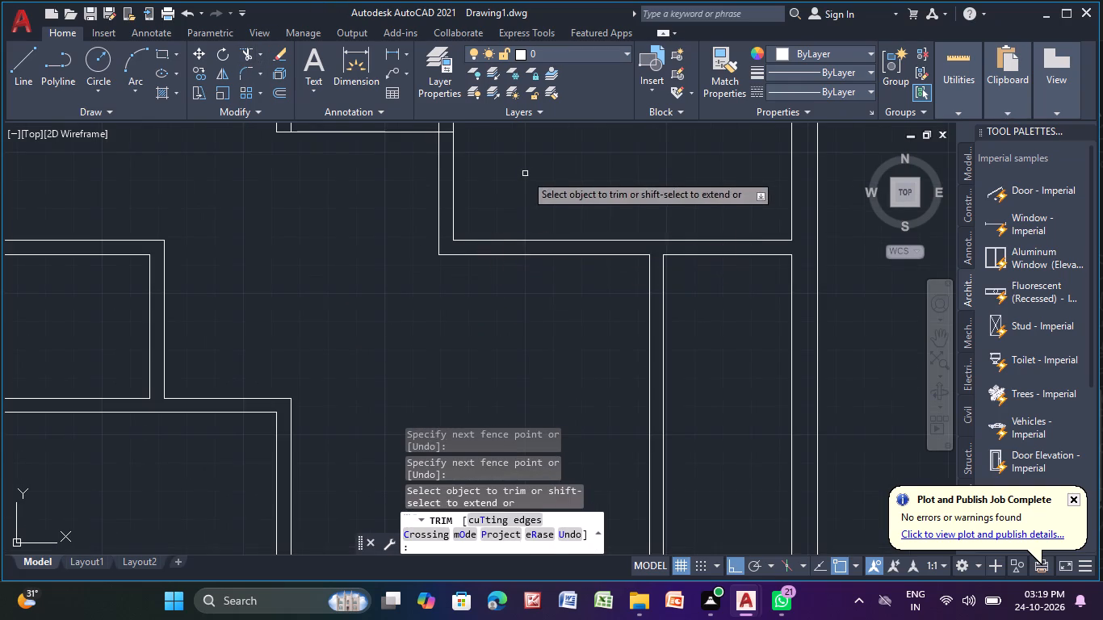
pyautogui.scroll(-1, 525, 174)
pyautogui.moveTo(530, 175); pyautogui.dragTo(434, 379, button='middle')
pyautogui.scroll(4, 283, 324)
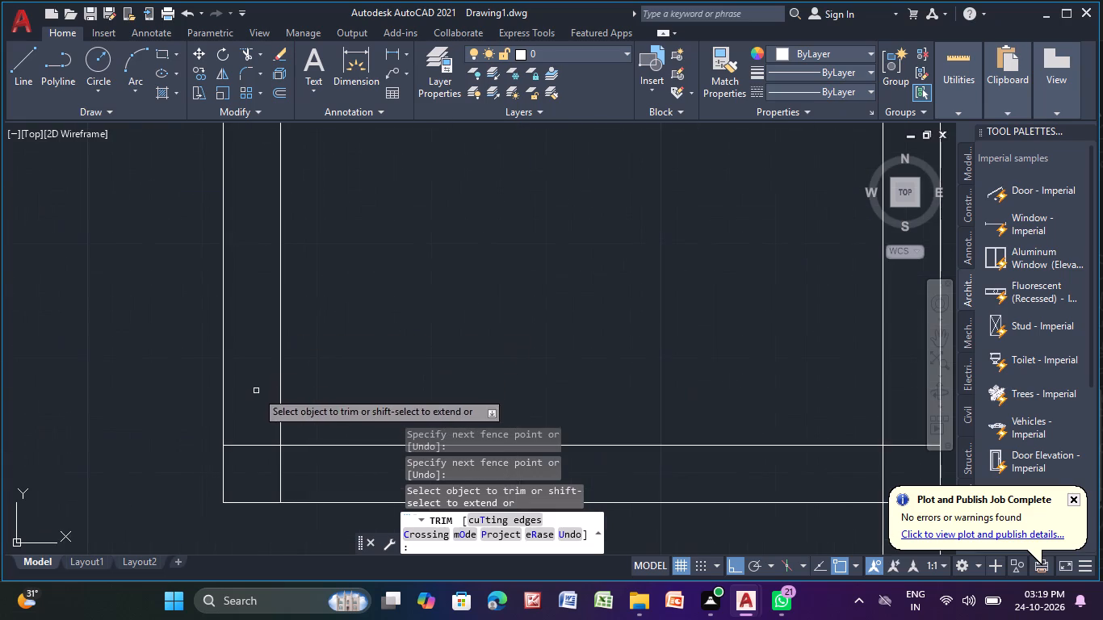
pyautogui.moveTo(254, 385); pyautogui.dragTo(313, 213, button='middle')
pyautogui.scroll(1, 258, 362)
pyautogui.scroll(-1, 317, 207)
pyautogui.scroll(3, 295, 309)
pyautogui.moveTo(338, 165); pyautogui.dragTo(371, 285)
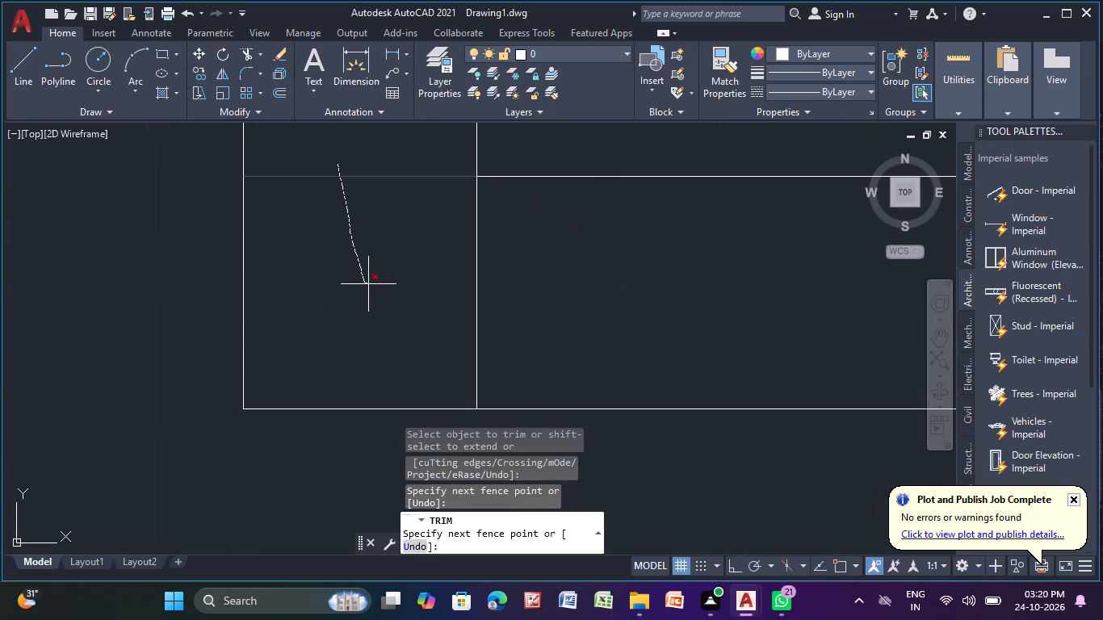
pyautogui.moveTo(371, 285); pyautogui.dragTo(713, 284)
# Trim the T-junction where the small room's bottom partition meets the northeast room's west partition.
pyautogui.scroll(-3, 713, 284)
pyautogui.moveTo(713, 283); pyautogui.dragTo(0, 359, button='middle')
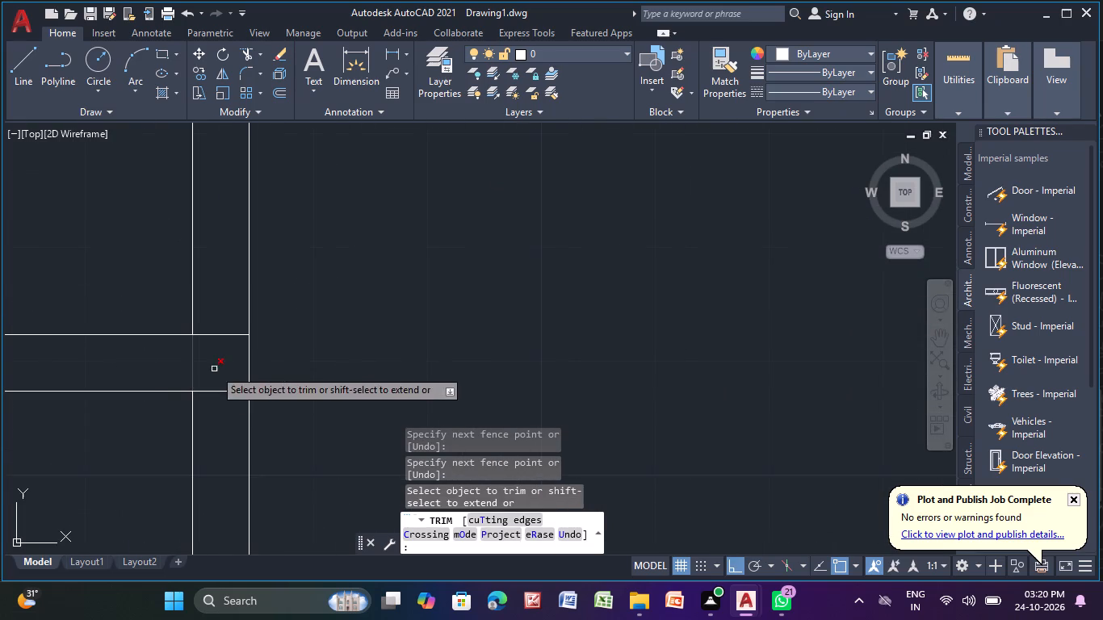
pyautogui.moveTo(232, 360); pyautogui.dragTo(371, 258, button='middle')
pyautogui.scroll(1, 368, 231)
pyautogui.moveTo(353, 237); pyautogui.dragTo(340, 367)
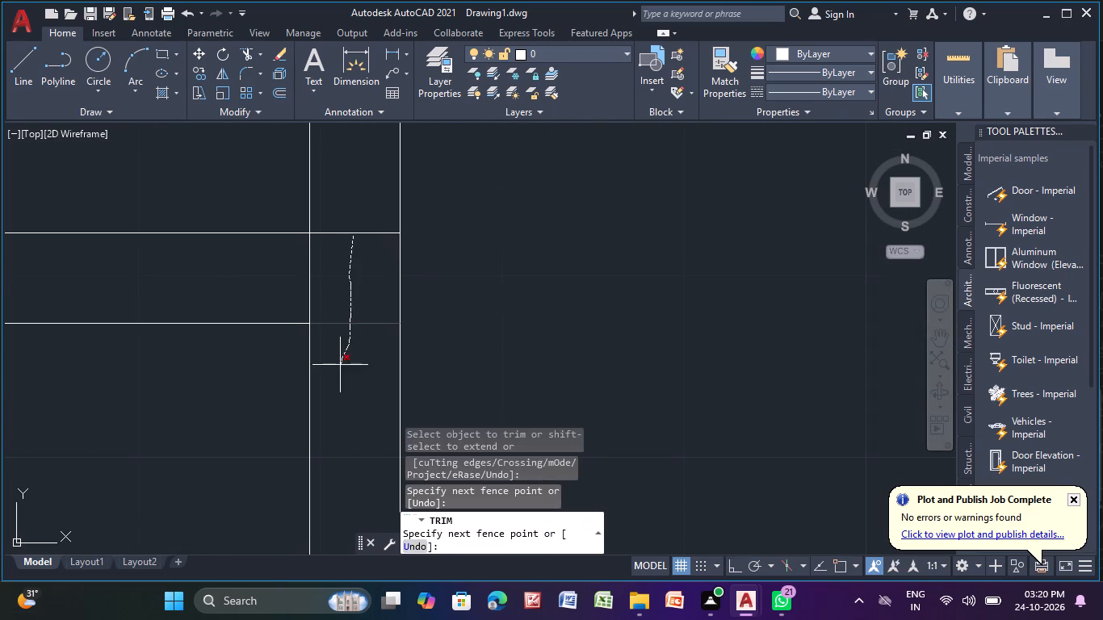
pyautogui.moveTo(340, 367); pyautogui.dragTo(342, 351)
pyautogui.moveTo(346, 271); pyautogui.dragTo(200, 280)
pyautogui.scroll(-4, 185, 272)
pyautogui.scroll(3, 214, 266)
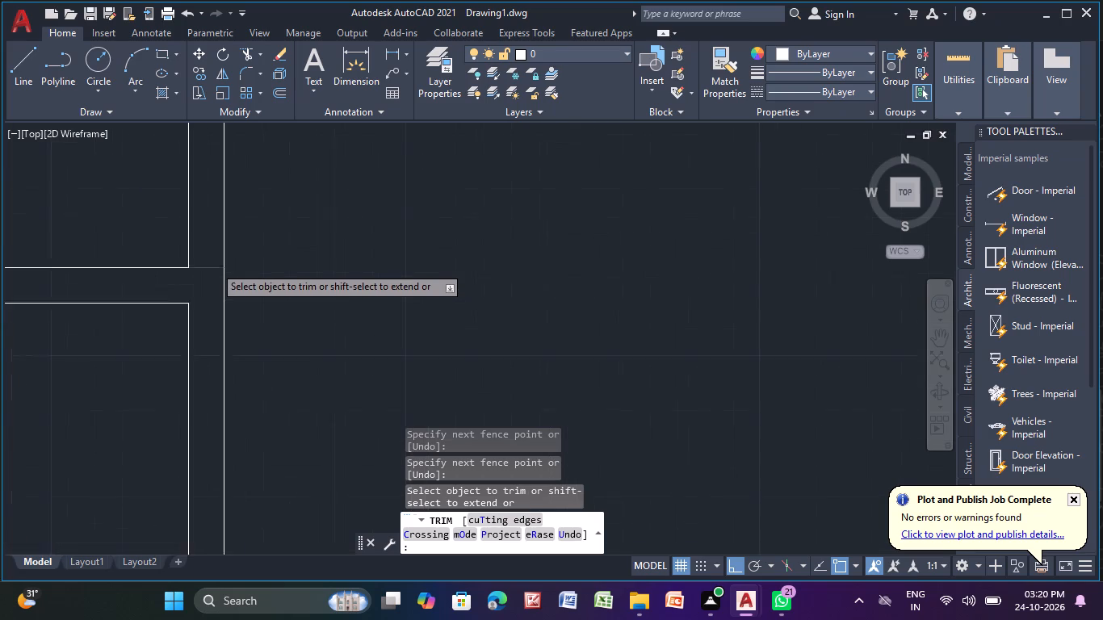
pyautogui.click(214, 265)
pyautogui.click(207, 291)
# Trim the T-junction where the small room's west partition meets the north outer wall.
pyautogui.scroll(-4, 207, 287)
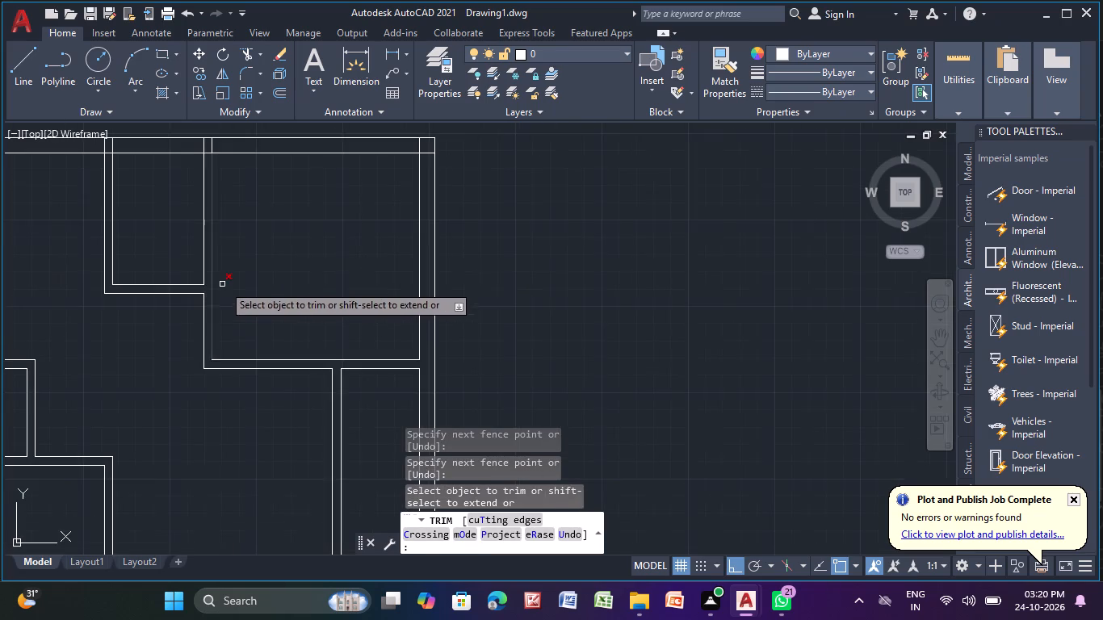
pyautogui.moveTo(275, 280); pyautogui.dragTo(577, 345, button='middle')
pyautogui.moveTo(456, 273); pyautogui.dragTo(455, 321, button='middle')
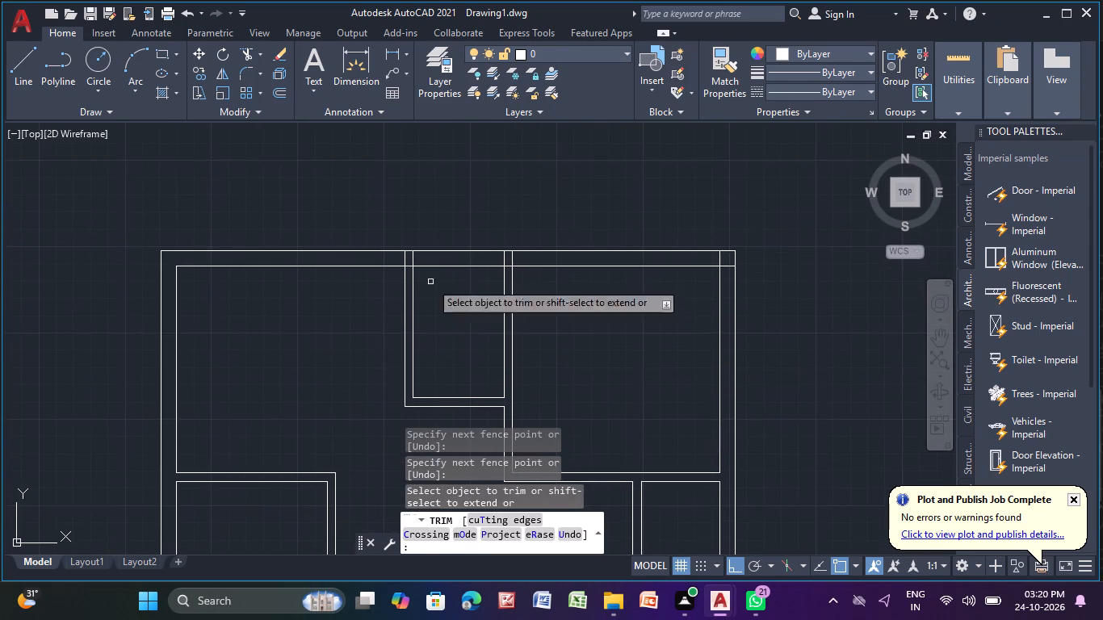
pyautogui.scroll(4, 396, 270)
pyautogui.moveTo(401, 198); pyautogui.dragTo(595, 207)
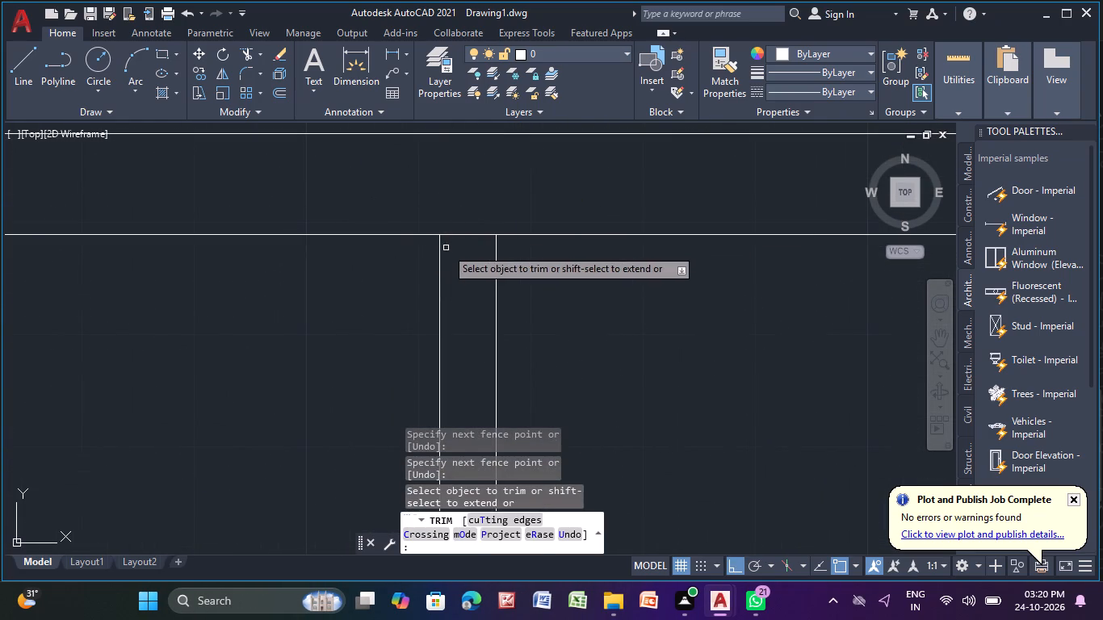
pyautogui.moveTo(460, 220); pyautogui.dragTo(460, 260)
# Trim the T-junction where the partition between the small room and the northeast room meets the north outer wall.
pyautogui.scroll(-3, 460, 258)
pyautogui.moveTo(541, 299); pyautogui.dragTo(238, 308, button='middle')
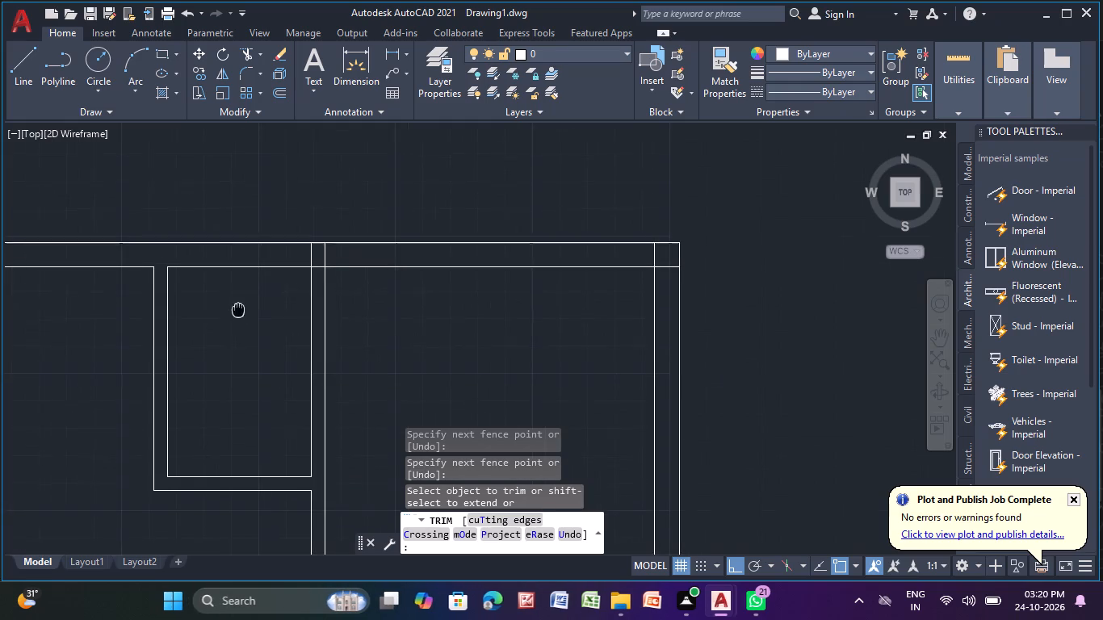
pyautogui.scroll(3, 345, 255)
pyautogui.moveTo(180, 249); pyautogui.dragTo(378, 254)
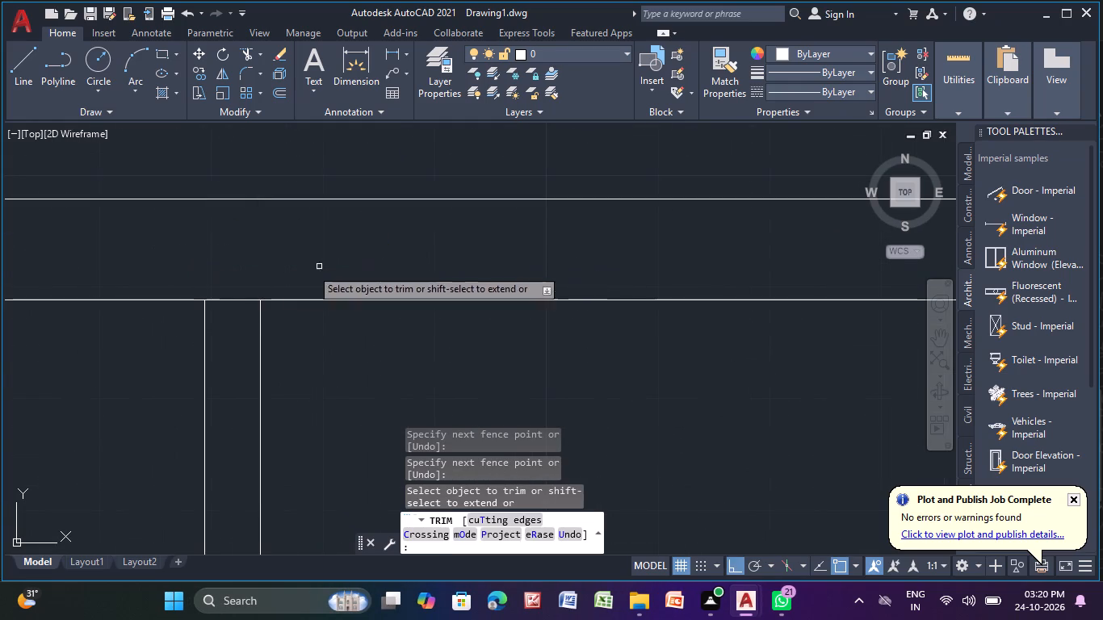
pyautogui.click(235, 298)
# Trim the inner wall lines that overlap at the northeast corner of the outer walls.
pyautogui.scroll(-2, 306, 256)
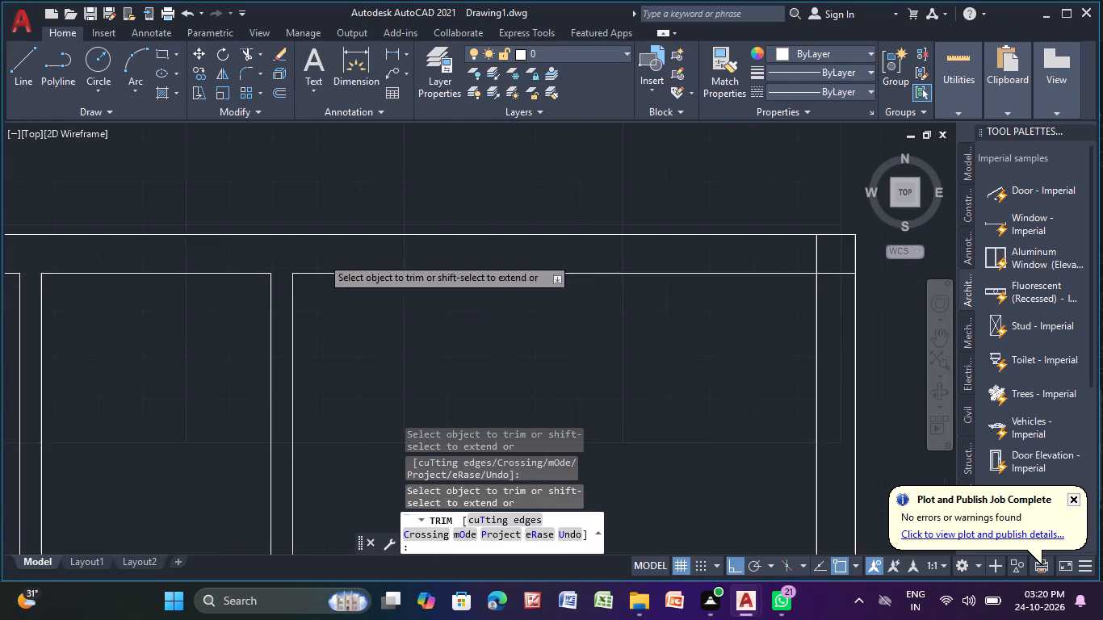
pyautogui.moveTo(572, 343); pyautogui.dragTo(131, 308, button='middle')
pyautogui.scroll(2, 385, 232)
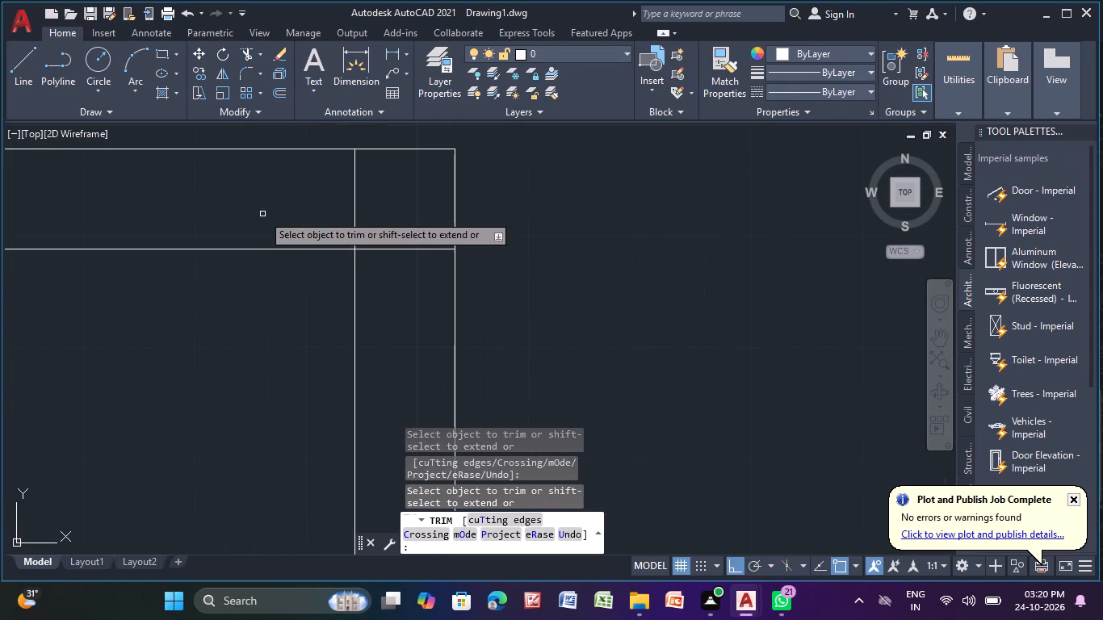
pyautogui.moveTo(303, 206); pyautogui.dragTo(395, 317)
# Check the wall junctions down the east side and across the whole floor plan, and finish trimming.
pyautogui.scroll(-4, 390, 337)
pyautogui.moveTo(468, 375); pyautogui.dragTo(497, 291, button='middle')
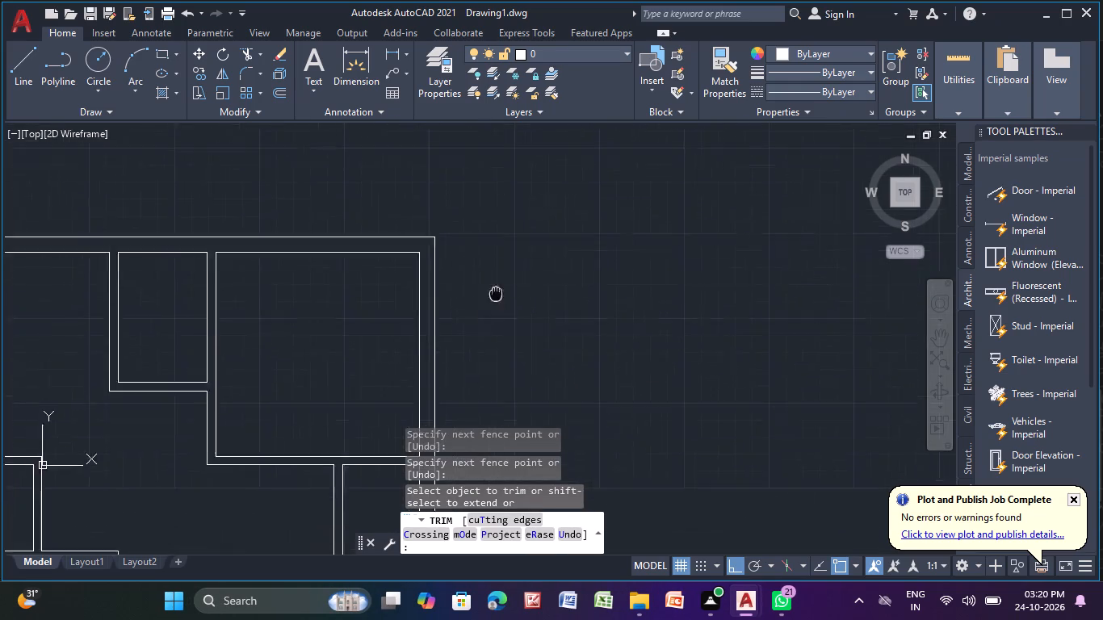
pyautogui.moveTo(497, 291); pyautogui.dragTo(527, 186, button='middle')
pyautogui.moveTo(505, 386); pyautogui.dragTo(582, 186, button='middle')
pyautogui.scroll(-3, 579, 224)
pyautogui.moveTo(595, 323); pyautogui.dragTo(611, 227, button='middle')
pyautogui.scroll(-1, 611, 254)
pyautogui.moveTo(611, 254); pyautogui.dragTo(591, 328, button='middle')
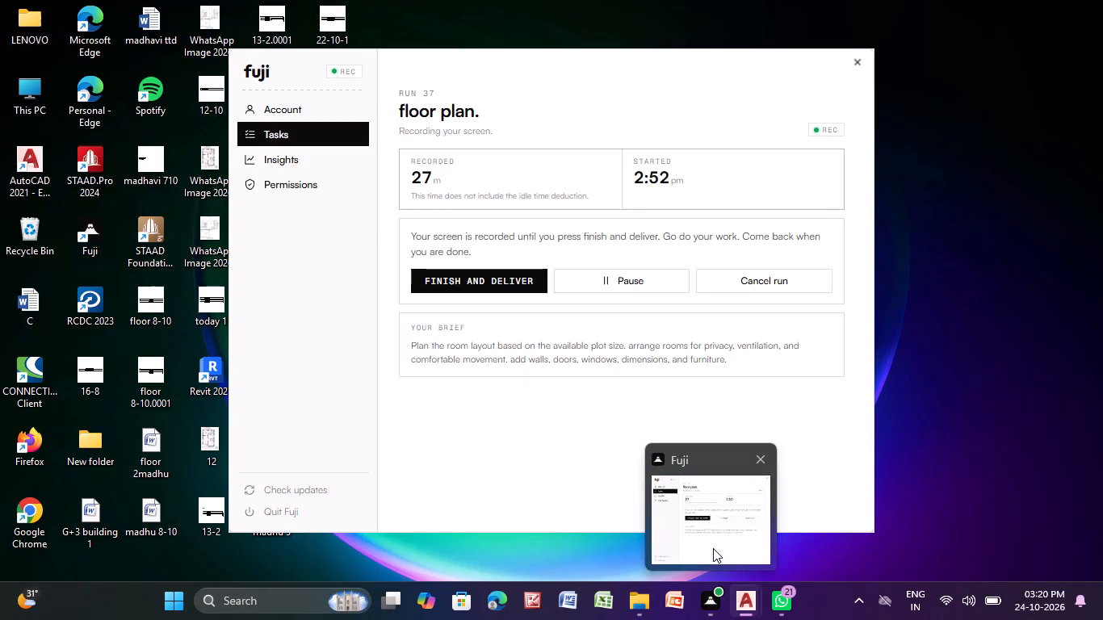
pyautogui.moveTo(627, 367); pyautogui.dragTo(637, 337, button='middle')
pyautogui.press('Escape')
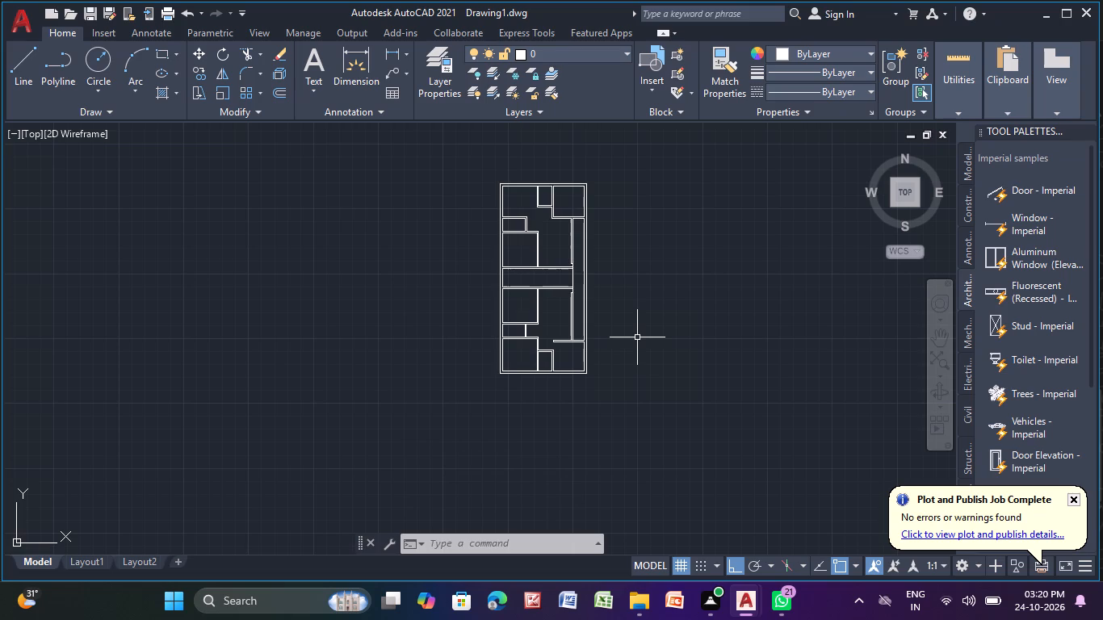
# Start a new line at the central horizontal room, near the west outer wall.
pyautogui.scroll(3, 531, 299)
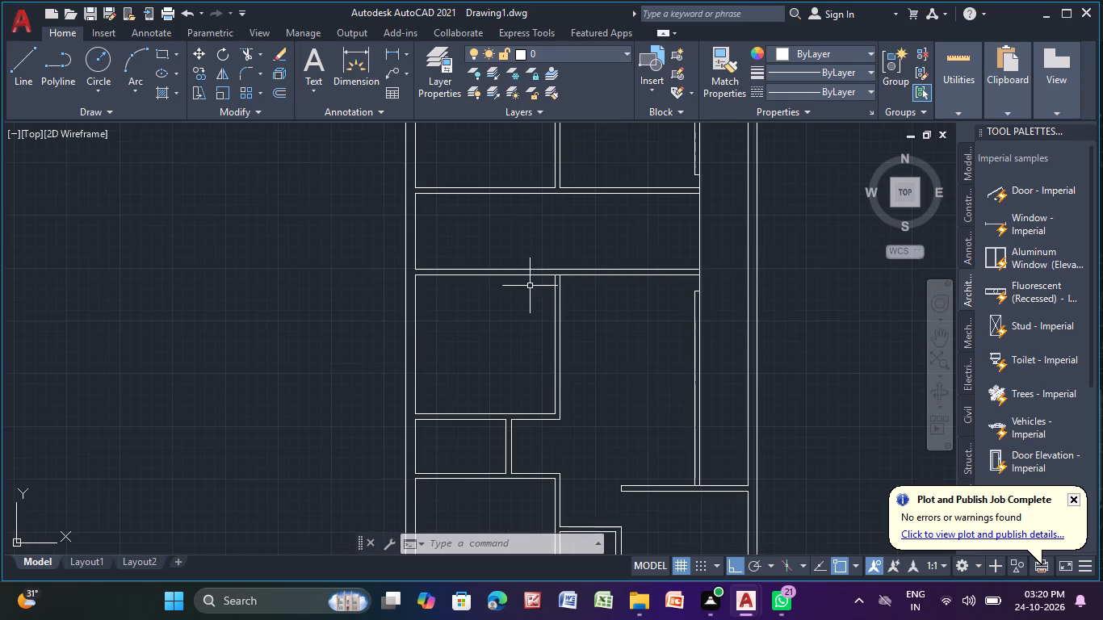
pyautogui.scroll(1, 446, 229)
pyautogui.moveTo(446, 229); pyautogui.dragTo(431, 279, button='middle')
pyautogui.scroll(1, 415, 278)
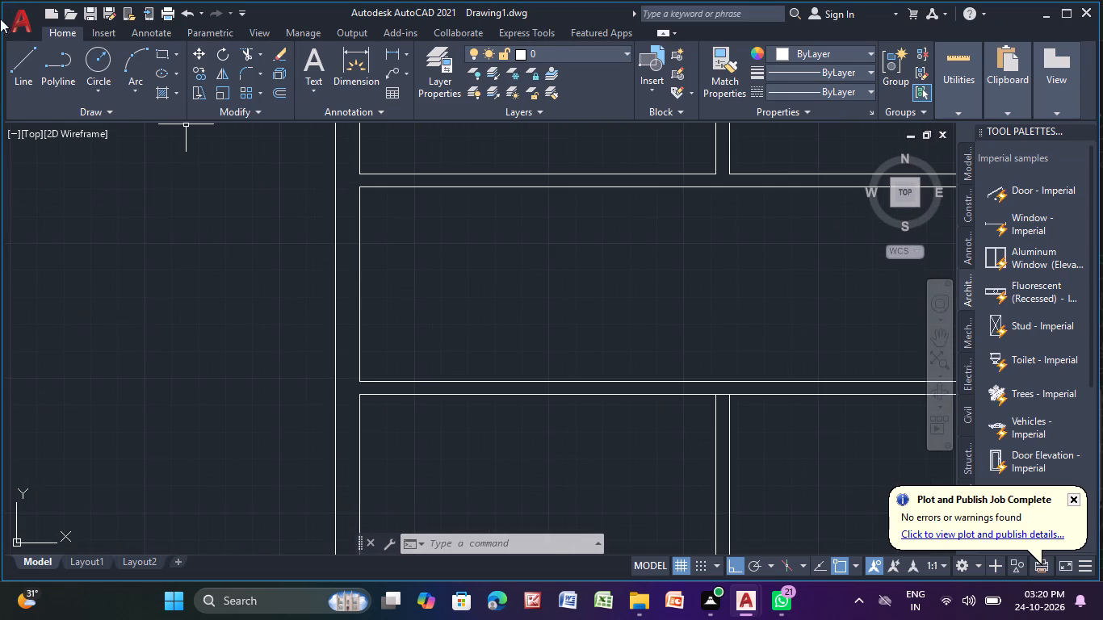
pyautogui.click(31, 77)
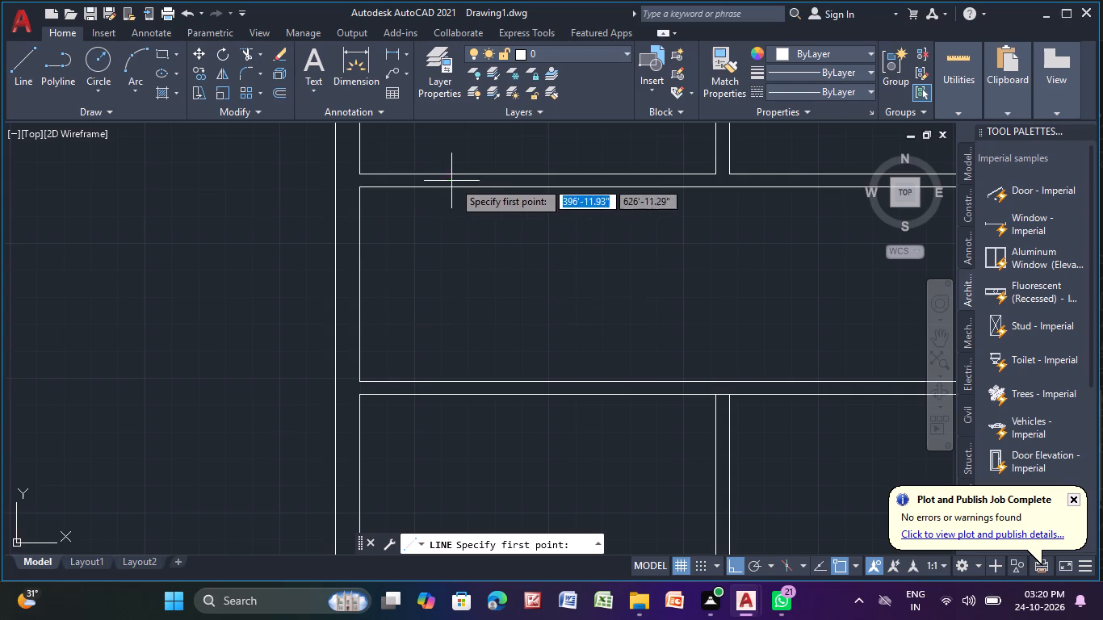
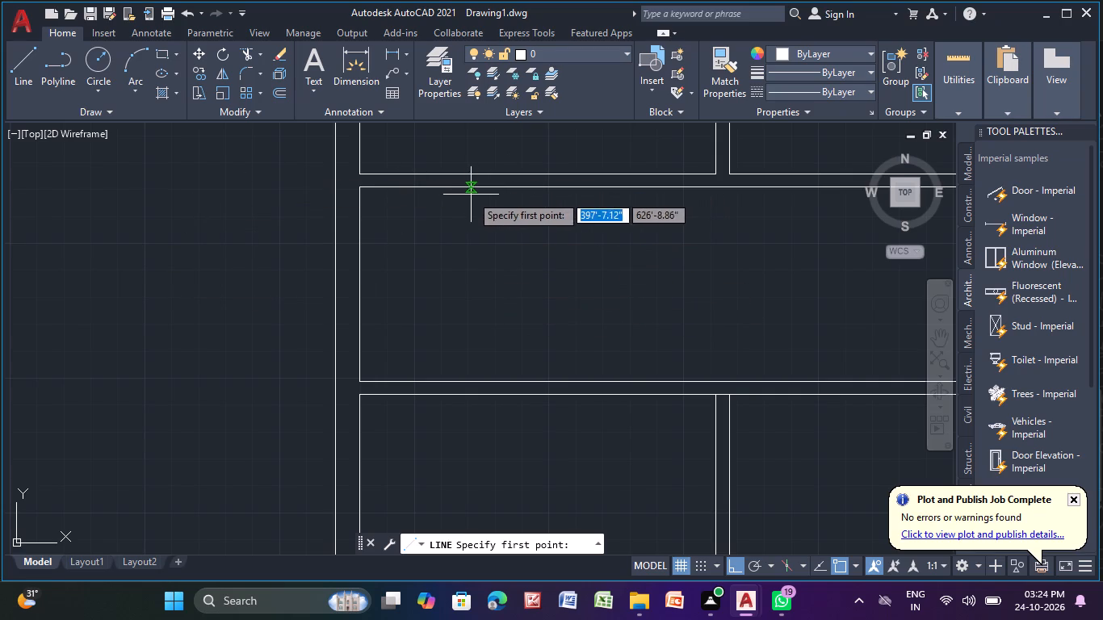
# Draw a vertical line across the central horizontal room near the west outer wall, from its north wall line to its south one.
pyautogui.click(442, 186)
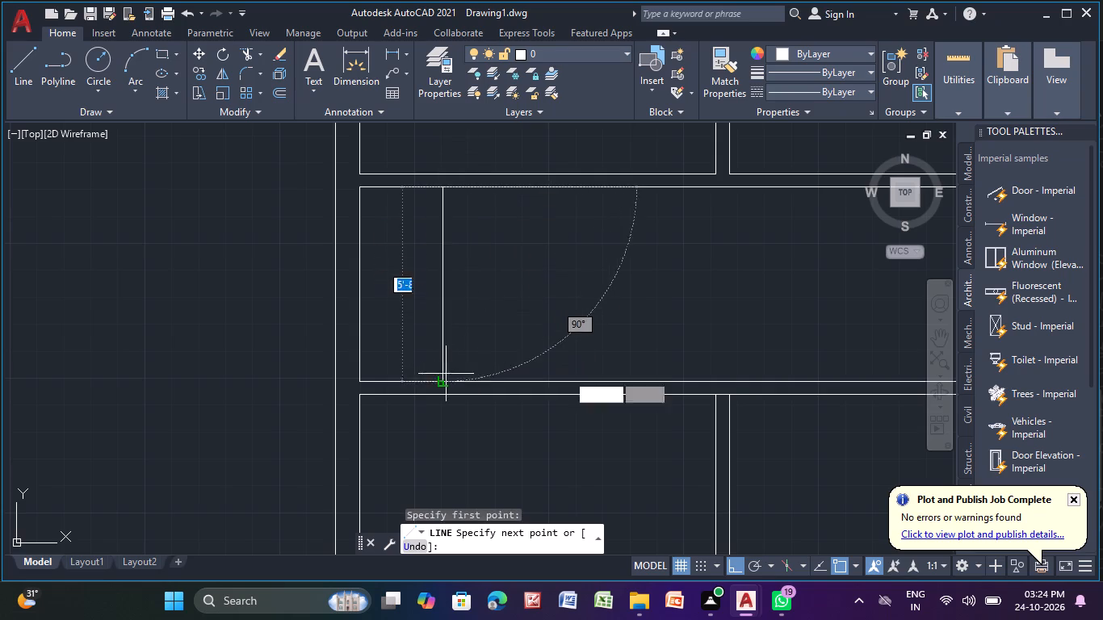
pyautogui.click(443, 379)
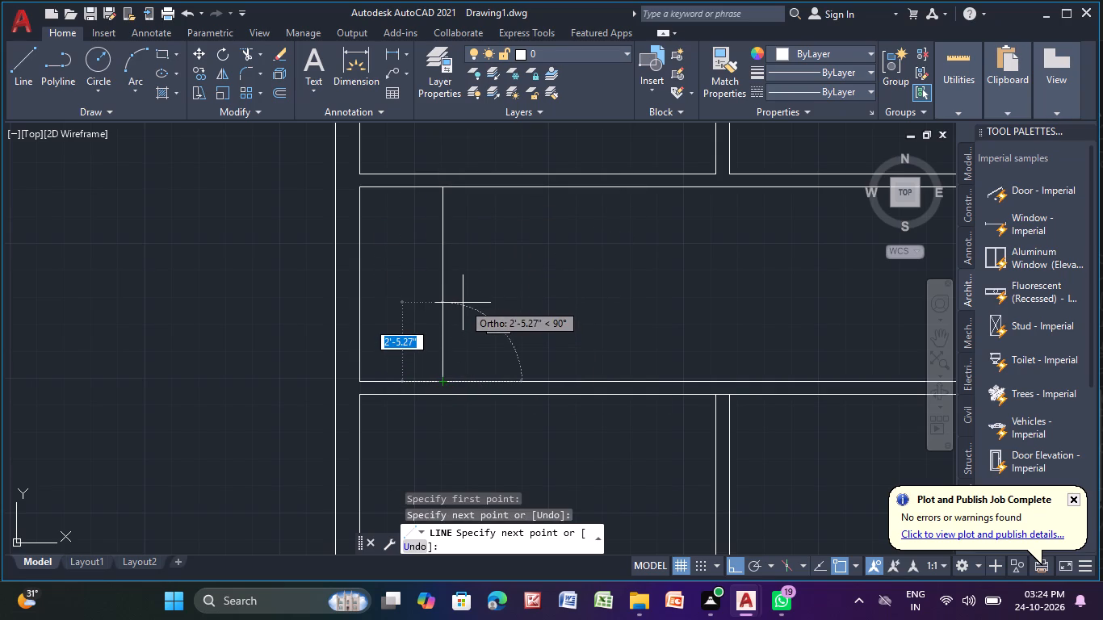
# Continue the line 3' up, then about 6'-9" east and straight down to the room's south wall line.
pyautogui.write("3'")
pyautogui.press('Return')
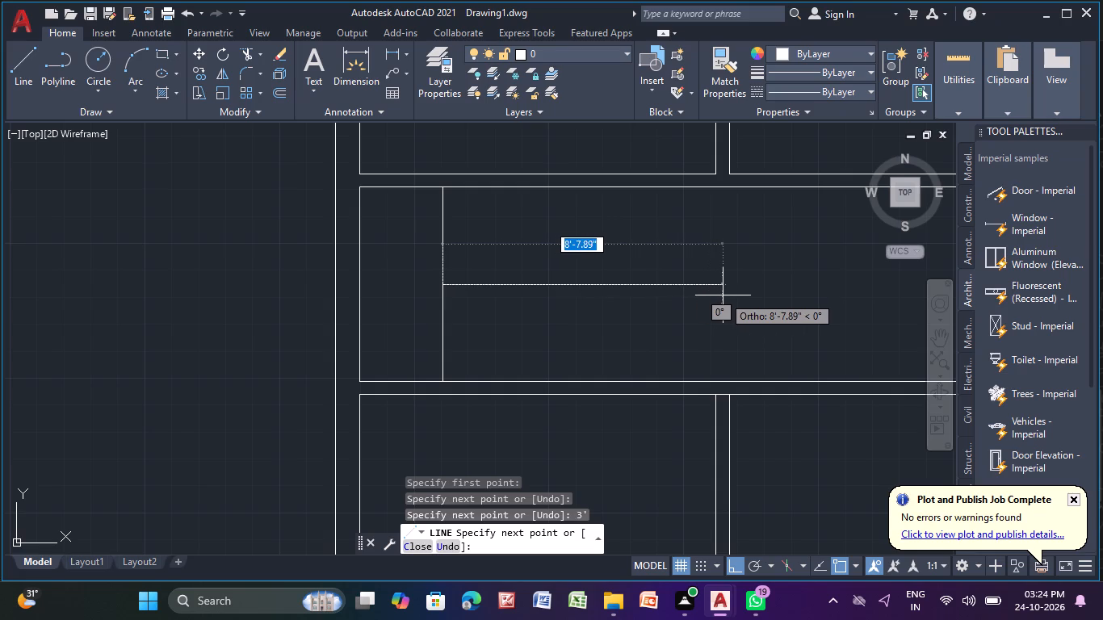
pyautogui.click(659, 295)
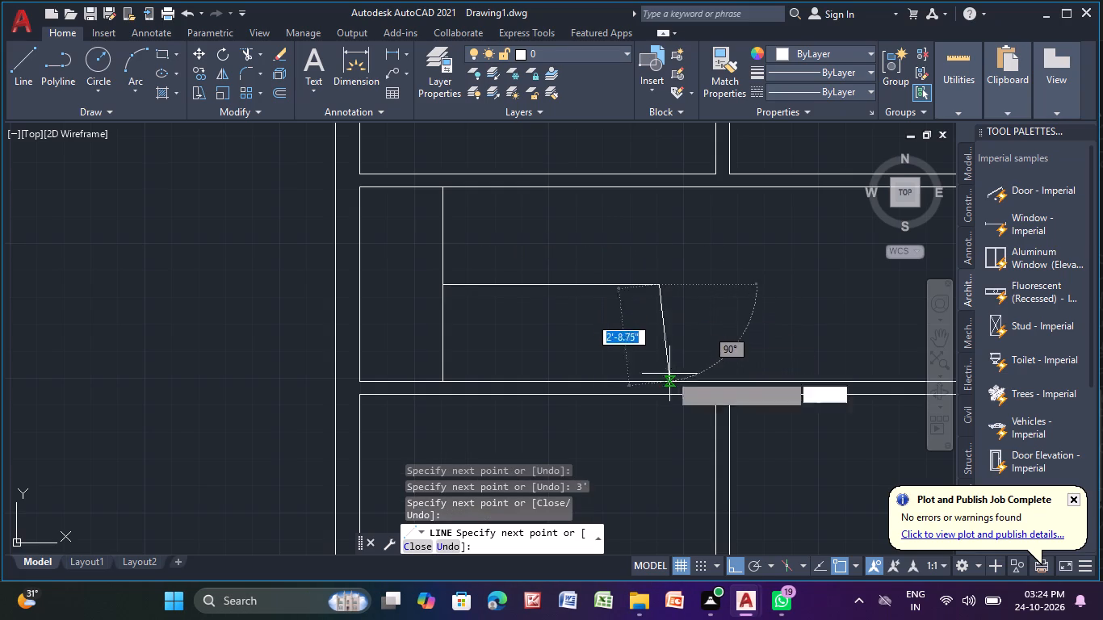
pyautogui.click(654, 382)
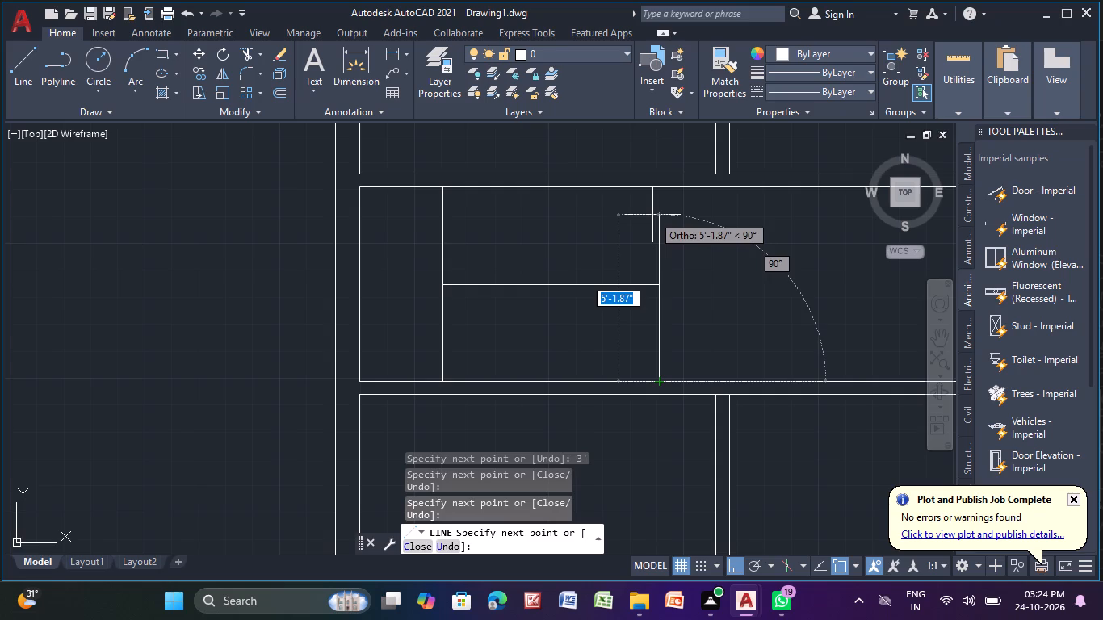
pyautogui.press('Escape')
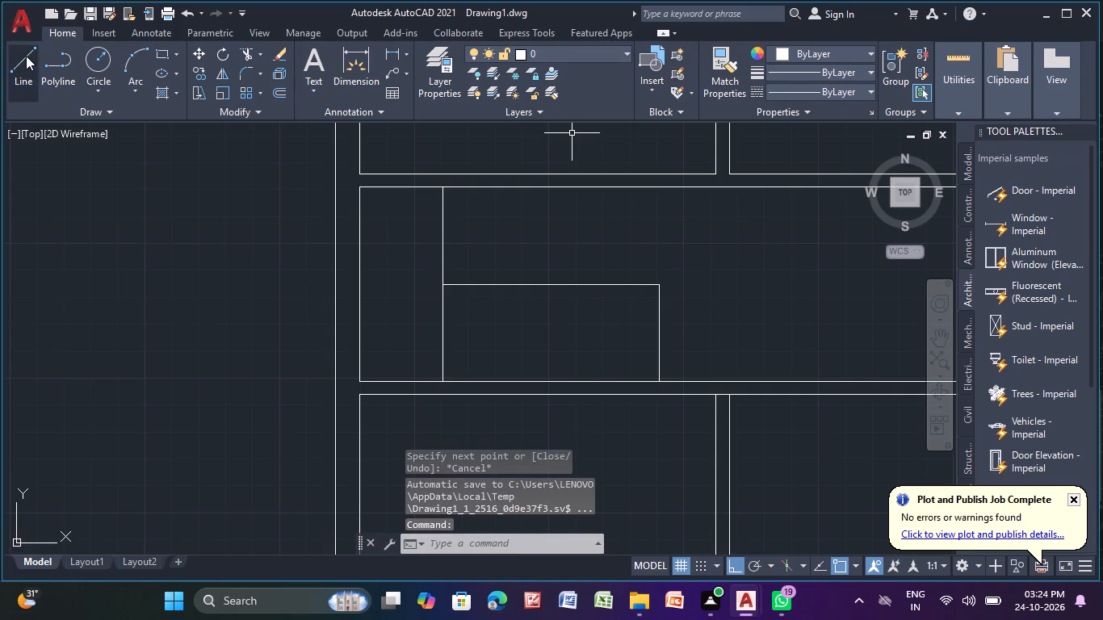
# Draw 3' segments along the west vertical line, one down from its north end and one up from its south end.
pyautogui.click(26, 56)
pyautogui.click(442, 186)
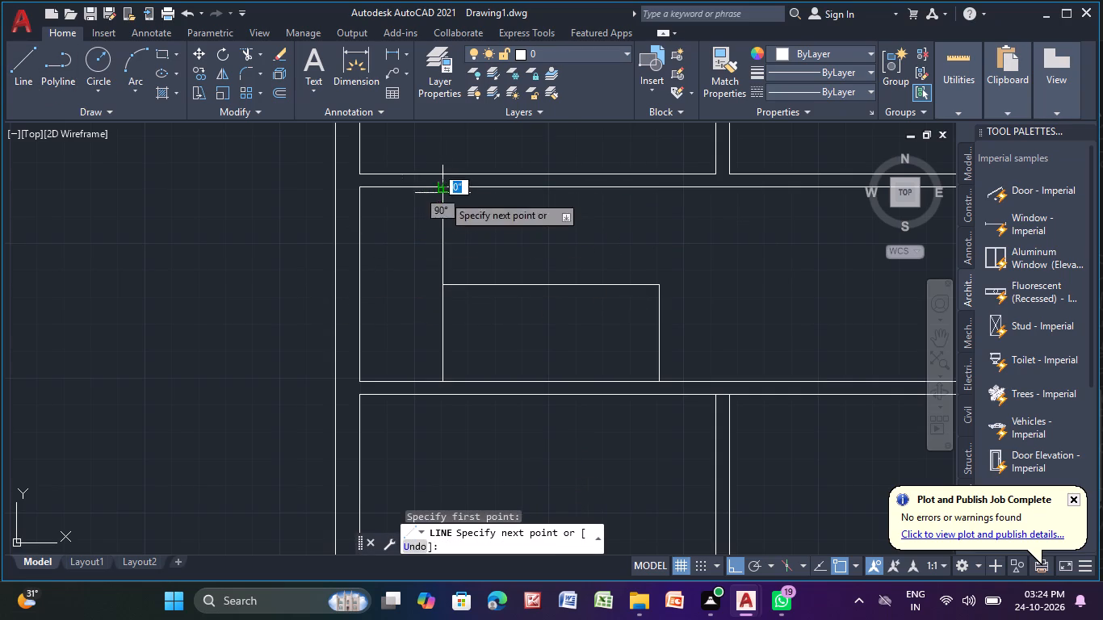
pyautogui.press('3')
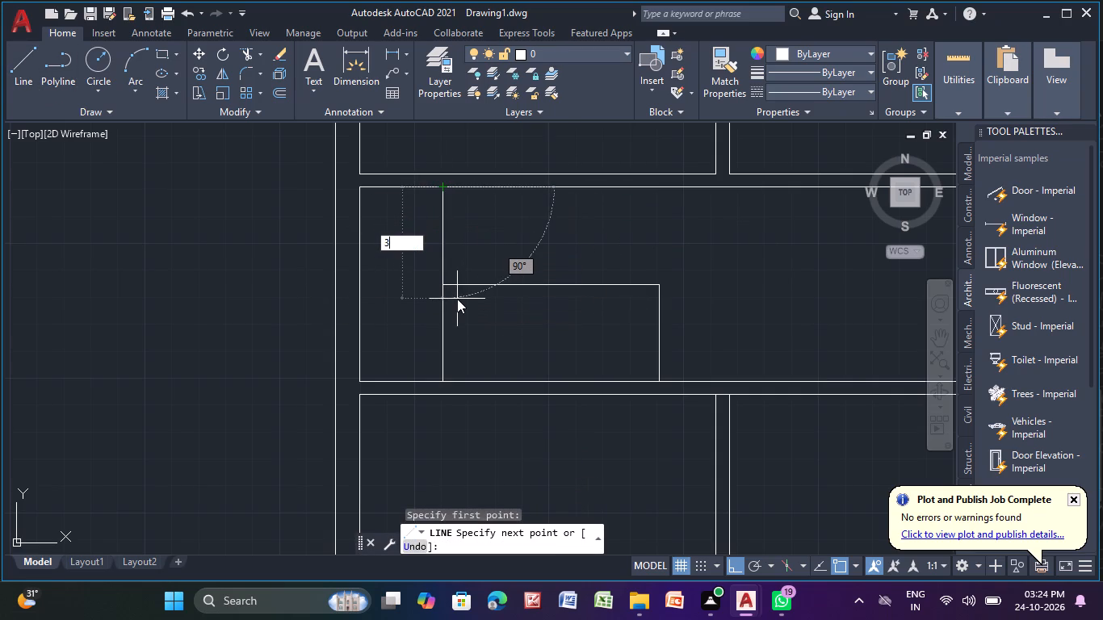
pyautogui.press("'")
pyautogui.press('Return')
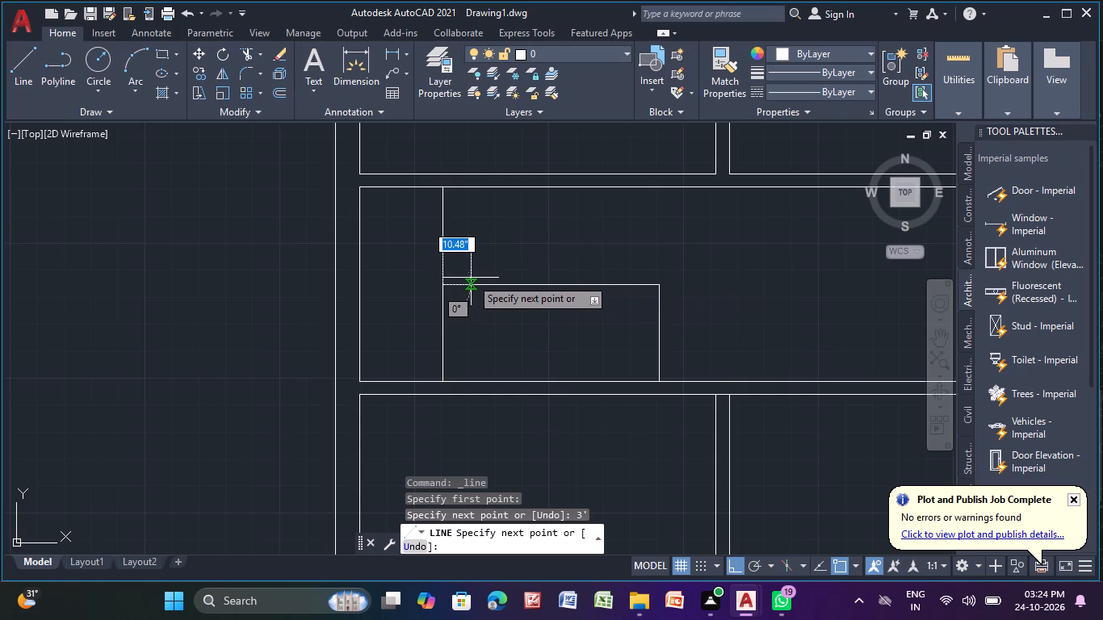
pyautogui.press('Escape')
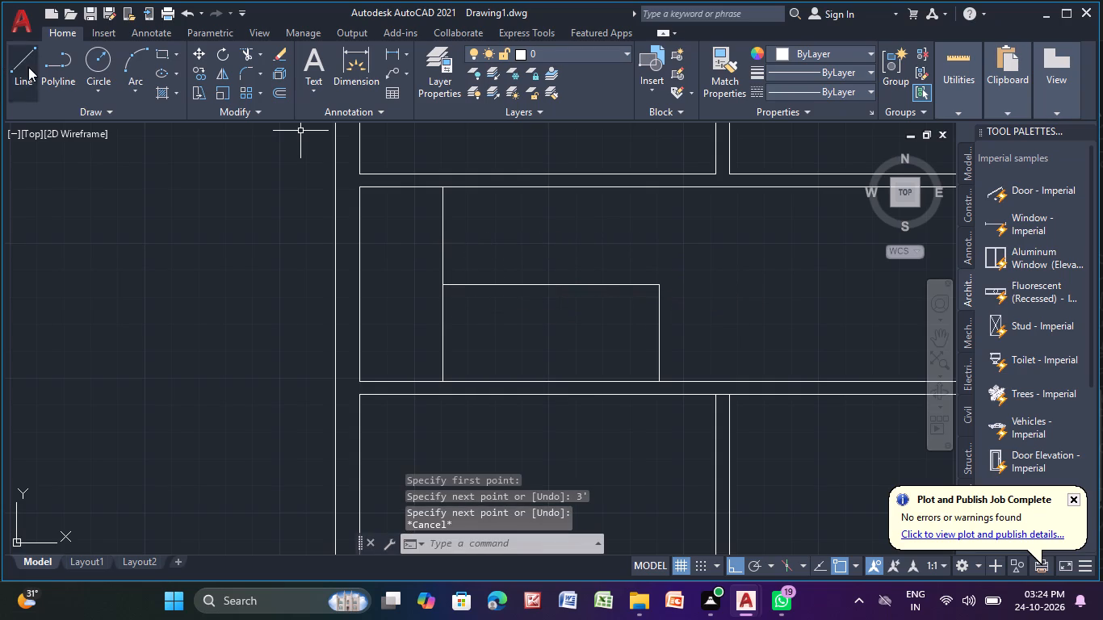
pyautogui.click(30, 66)
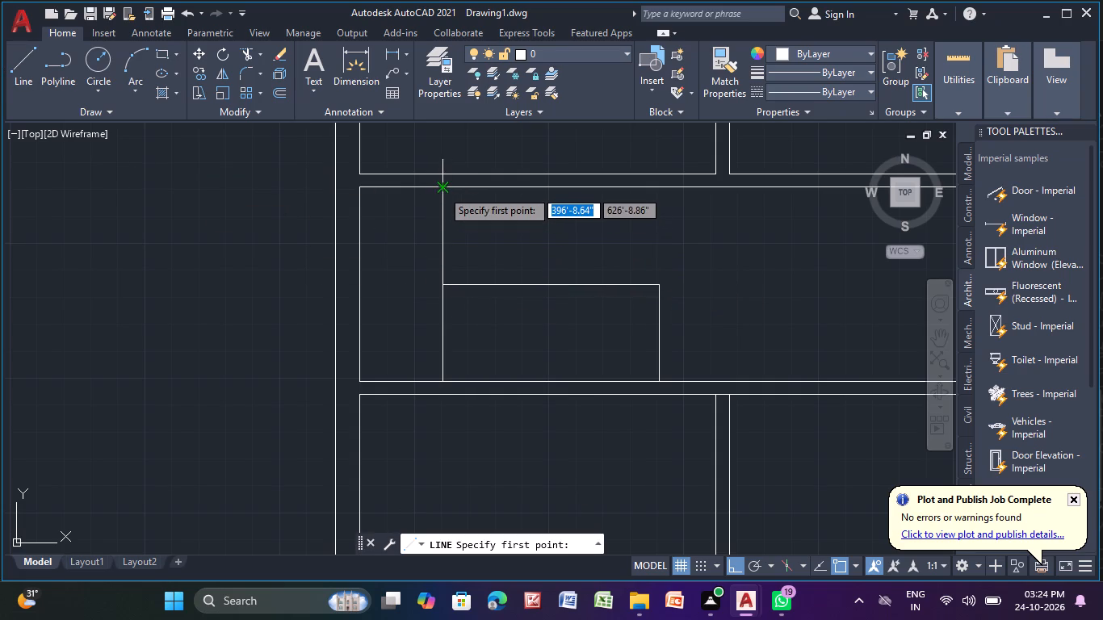
pyautogui.click(442, 379)
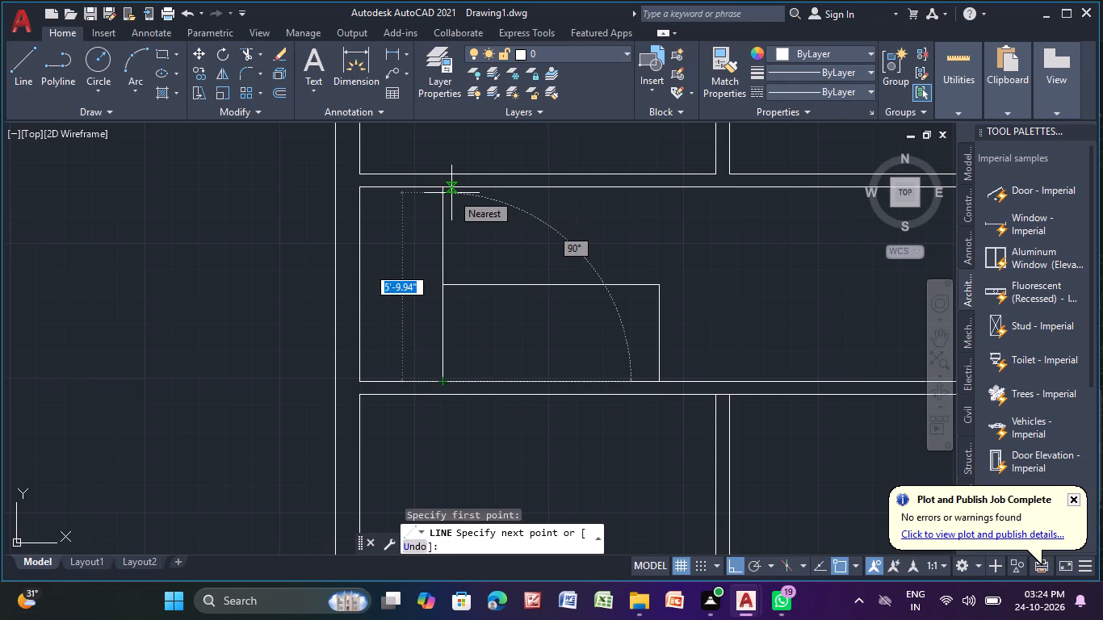
pyautogui.write("3'")
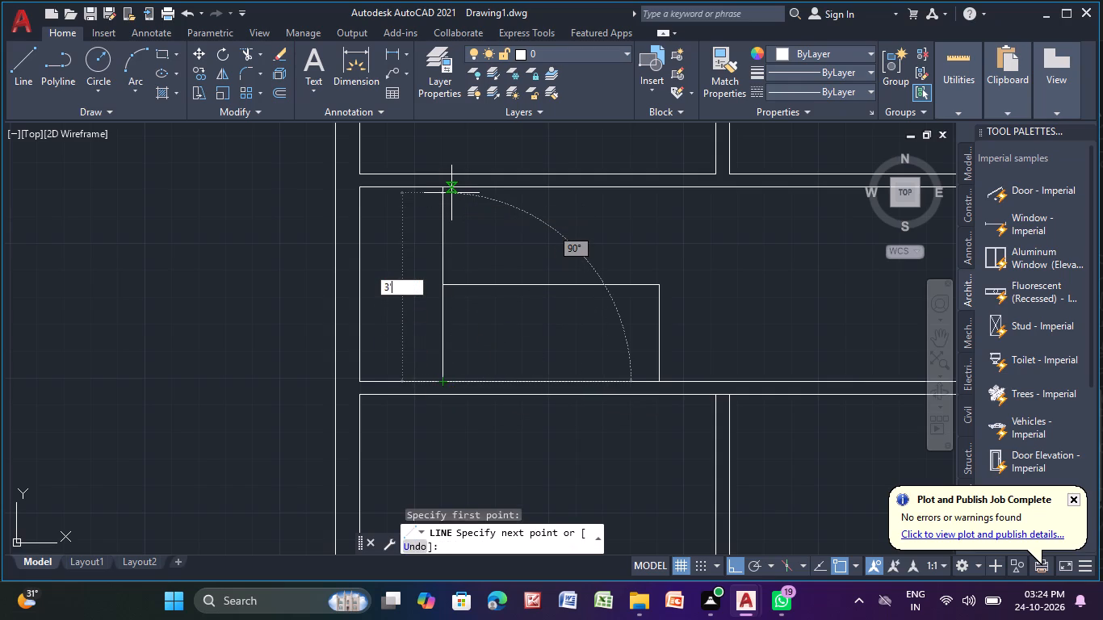
pyautogui.press('Return')
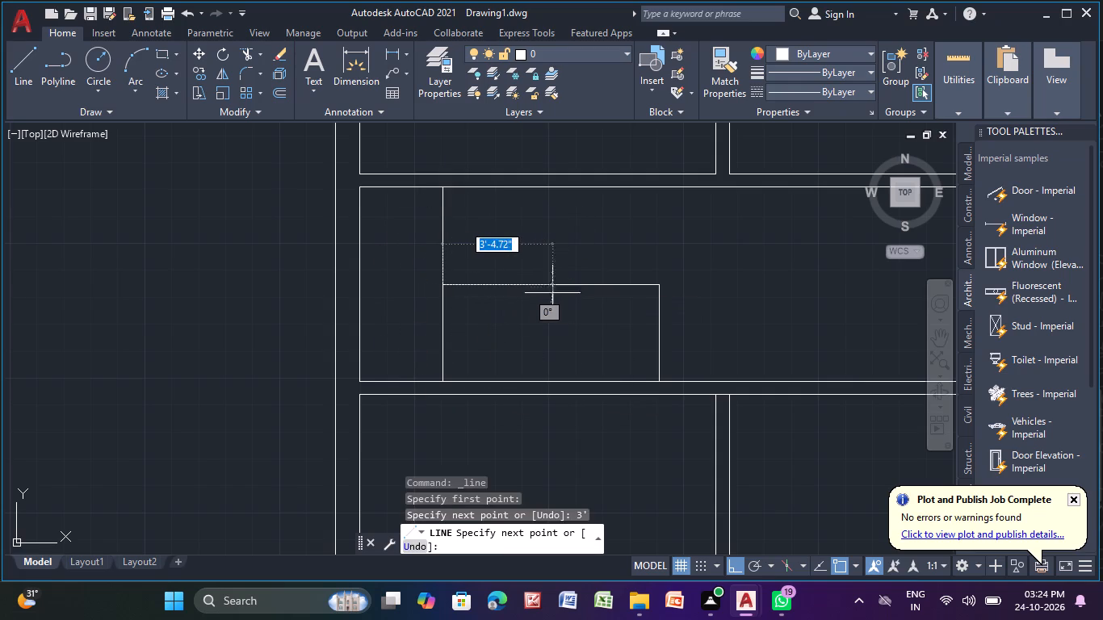
pyautogui.press('Escape')
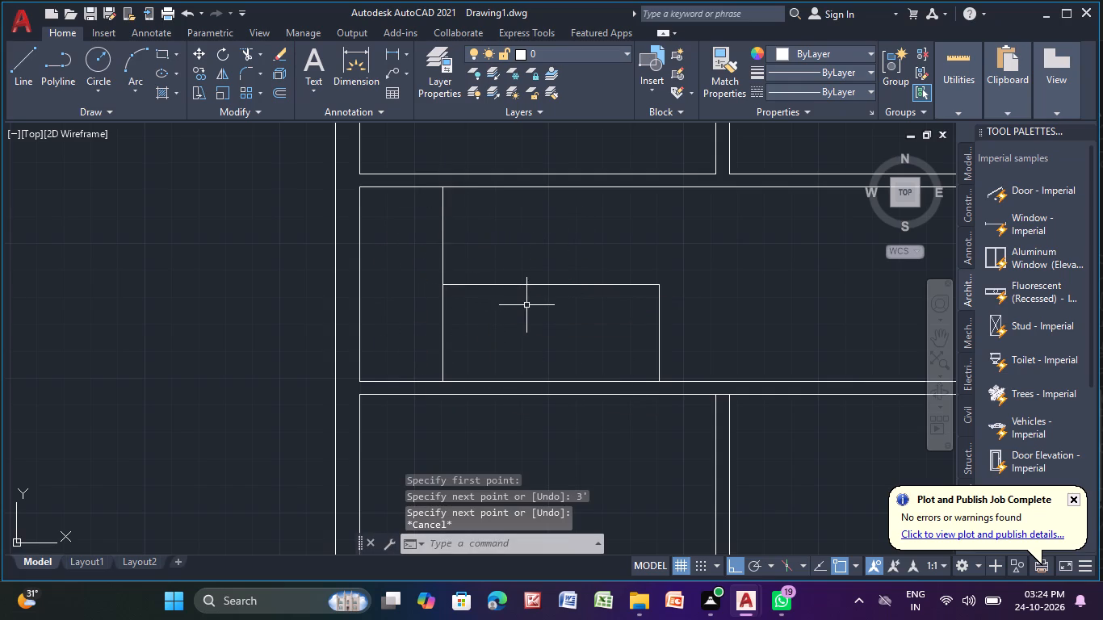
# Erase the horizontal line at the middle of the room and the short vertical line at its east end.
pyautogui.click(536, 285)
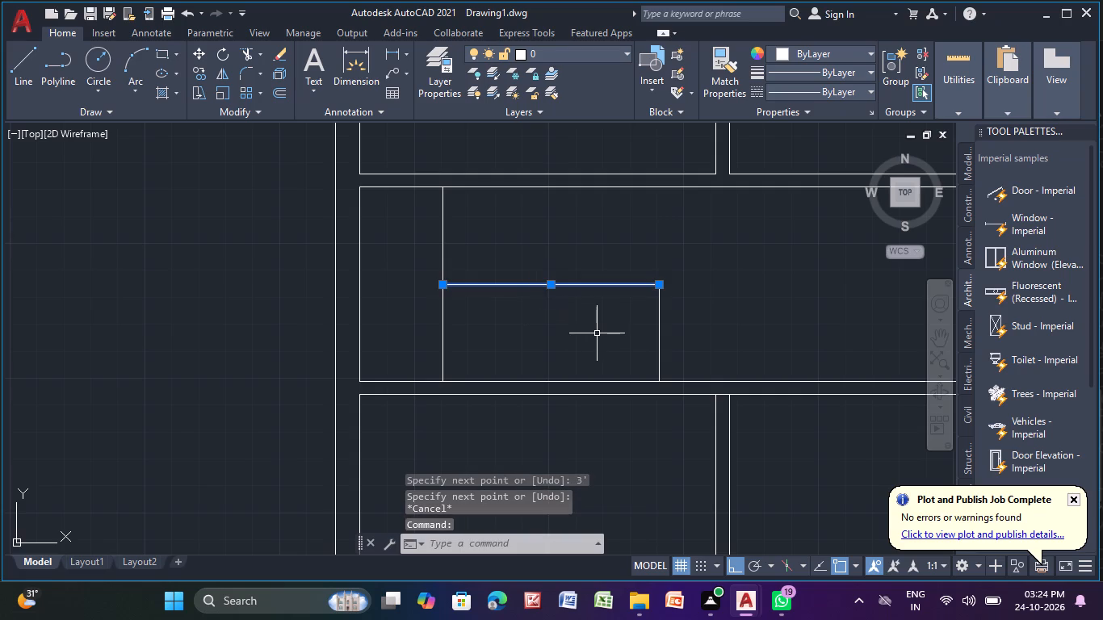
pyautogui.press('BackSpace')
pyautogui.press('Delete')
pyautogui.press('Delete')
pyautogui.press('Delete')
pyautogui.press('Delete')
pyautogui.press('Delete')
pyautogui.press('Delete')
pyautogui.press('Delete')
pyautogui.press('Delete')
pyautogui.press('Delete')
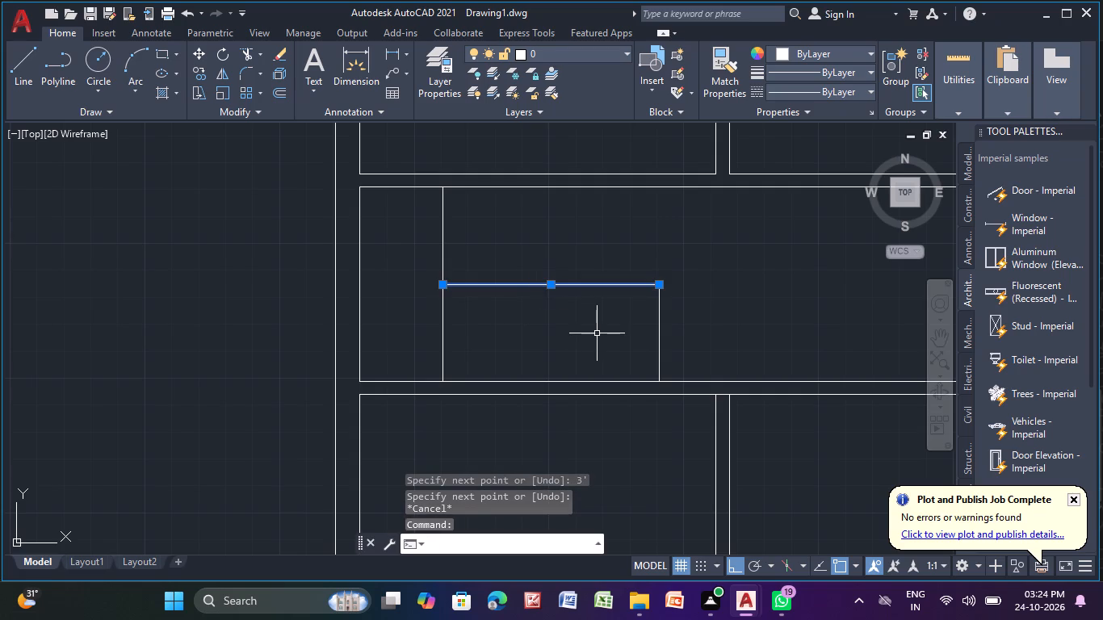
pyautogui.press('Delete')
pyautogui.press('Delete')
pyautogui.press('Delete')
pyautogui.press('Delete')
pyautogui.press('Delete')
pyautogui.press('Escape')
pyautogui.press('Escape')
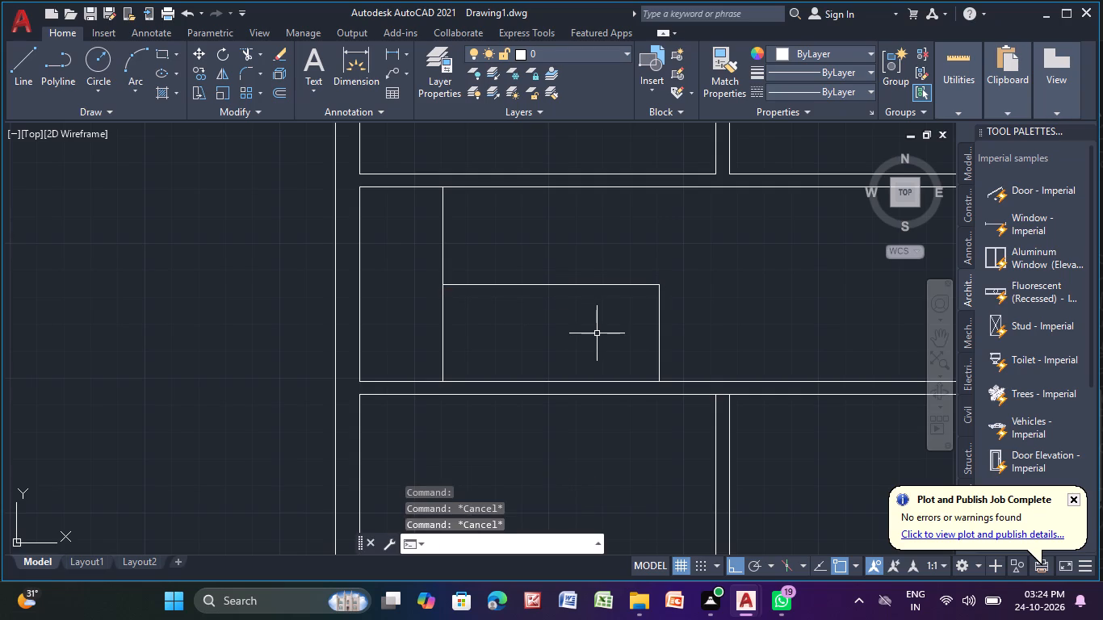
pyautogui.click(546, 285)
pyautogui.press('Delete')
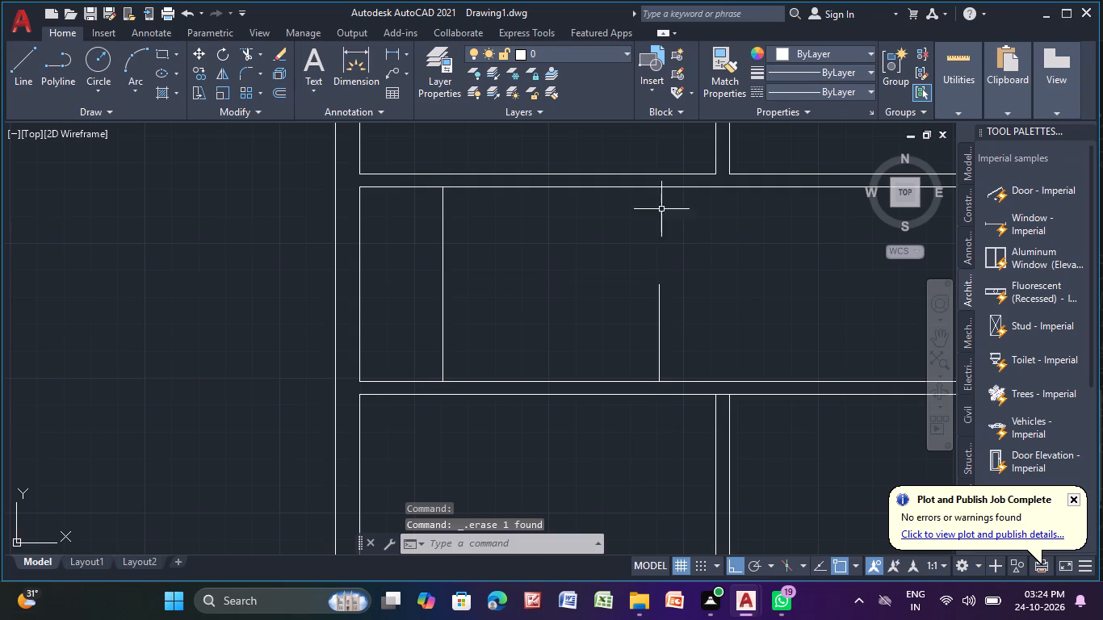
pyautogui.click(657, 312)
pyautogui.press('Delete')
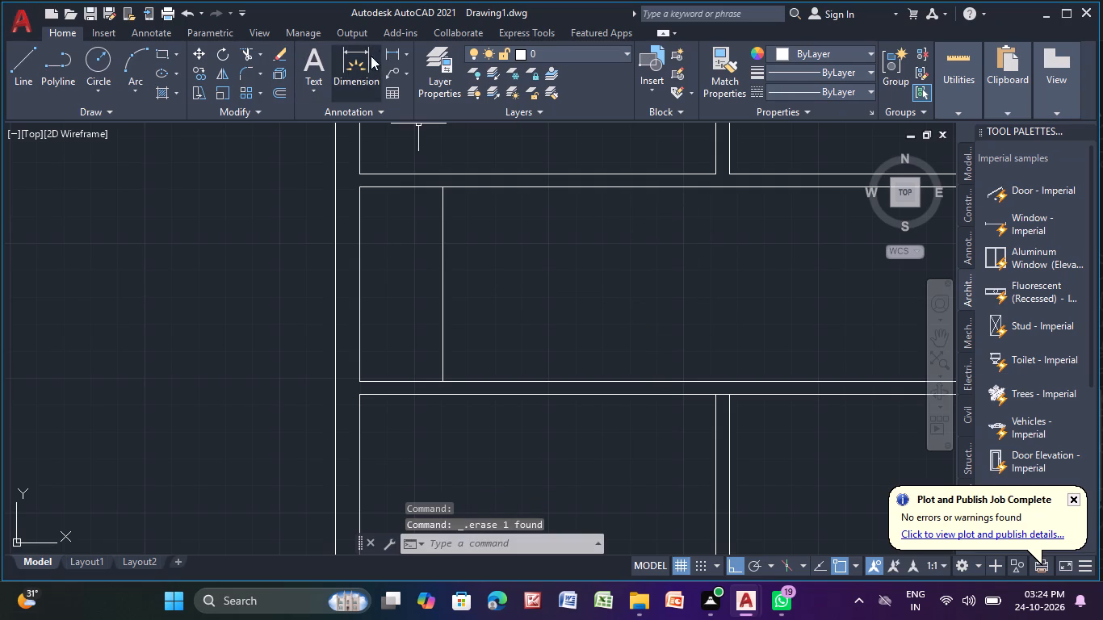
# Add a linear dimension to the full height of the vertical line, placed just to its west.
pyautogui.click(392, 52)
pyautogui.click(443, 191)
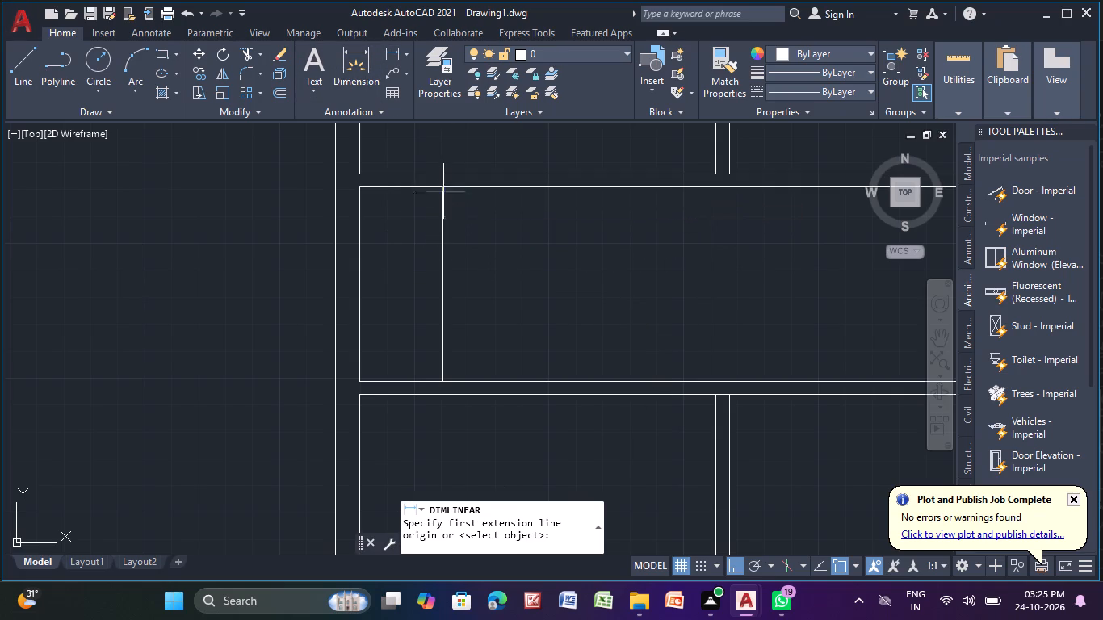
pyautogui.click(446, 380)
pyautogui.click(430, 375)
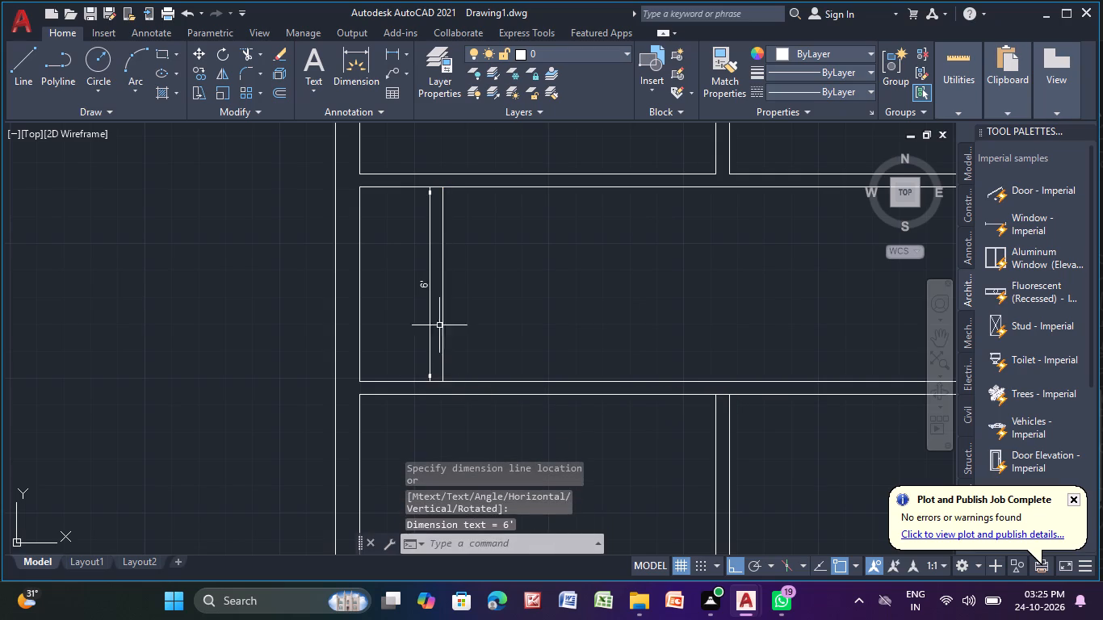
# Draw a horizontal line eastward 2' below the room's north wall line, ending at a new vertical line across the room.
pyautogui.scroll(2, 429, 295)
pyautogui.scroll(-2, 429, 294)
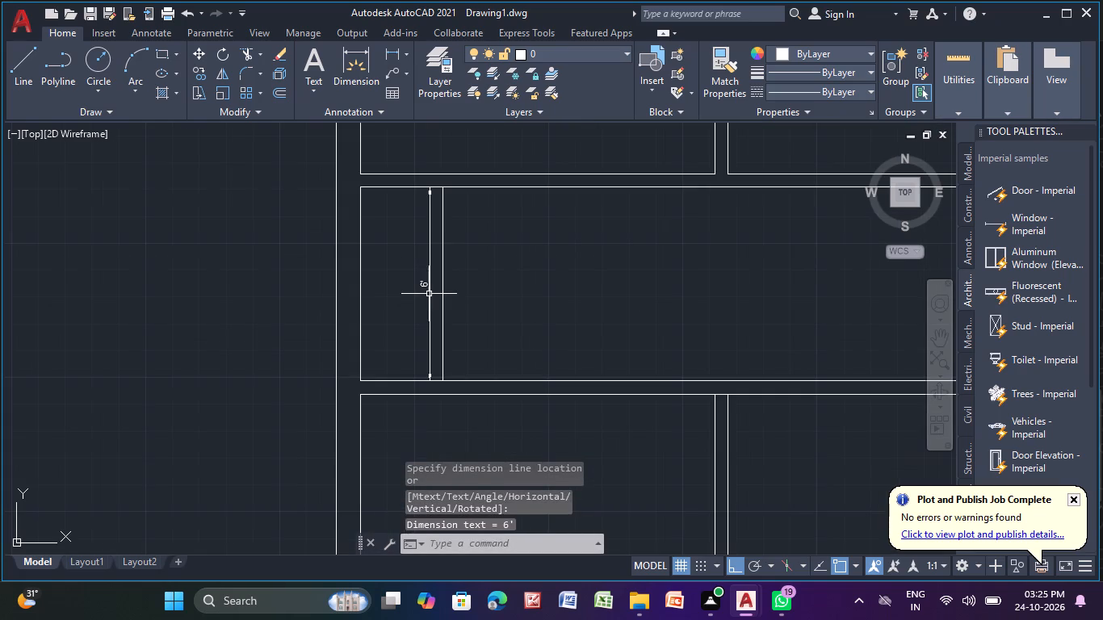
pyautogui.moveTo(353, 298); pyautogui.dragTo(310, 299, button='middle')
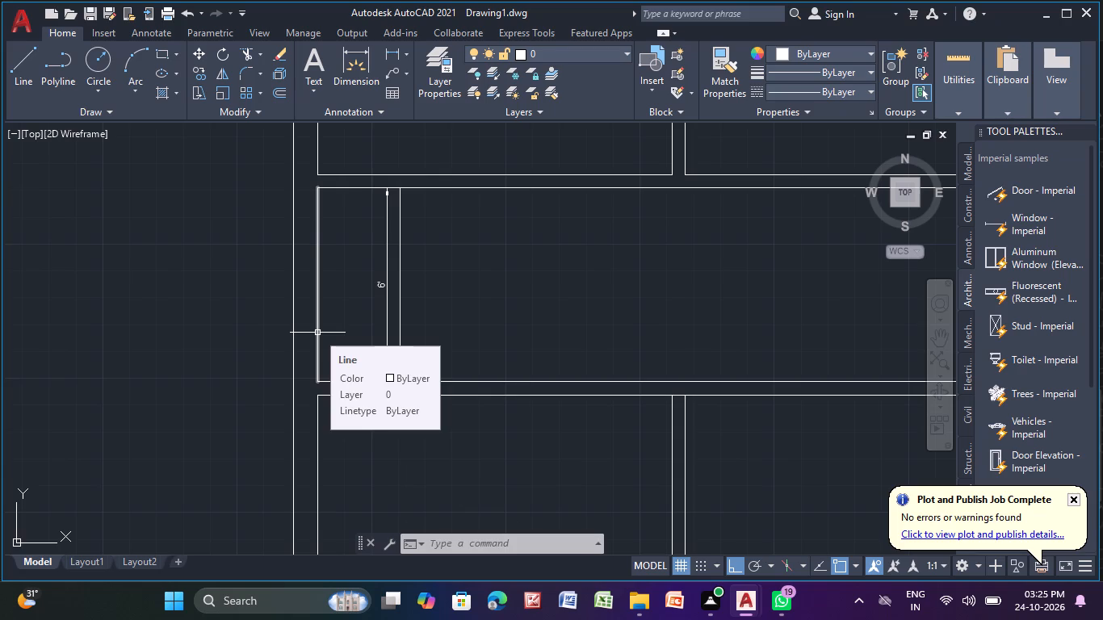
pyautogui.middleClick(322, 269)
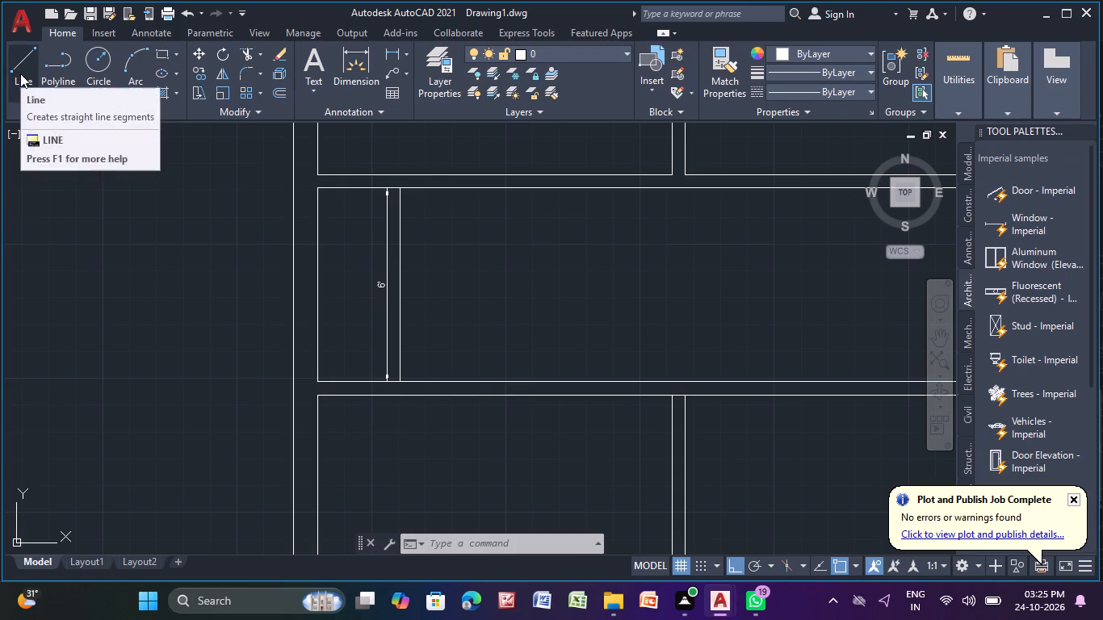
pyautogui.click(20, 73)
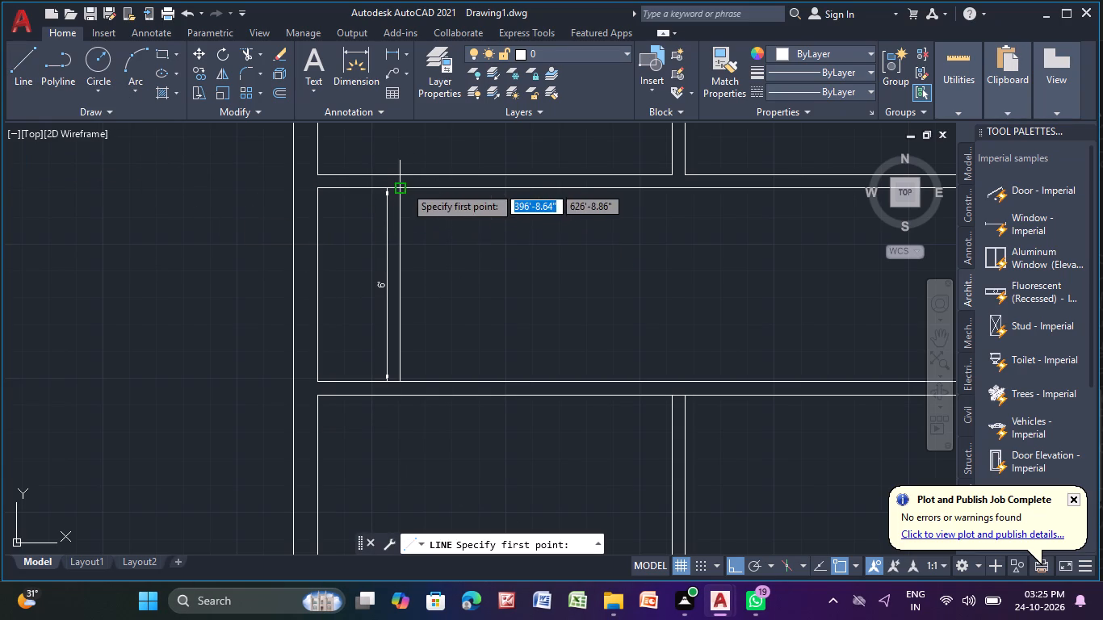
pyautogui.click(399, 189)
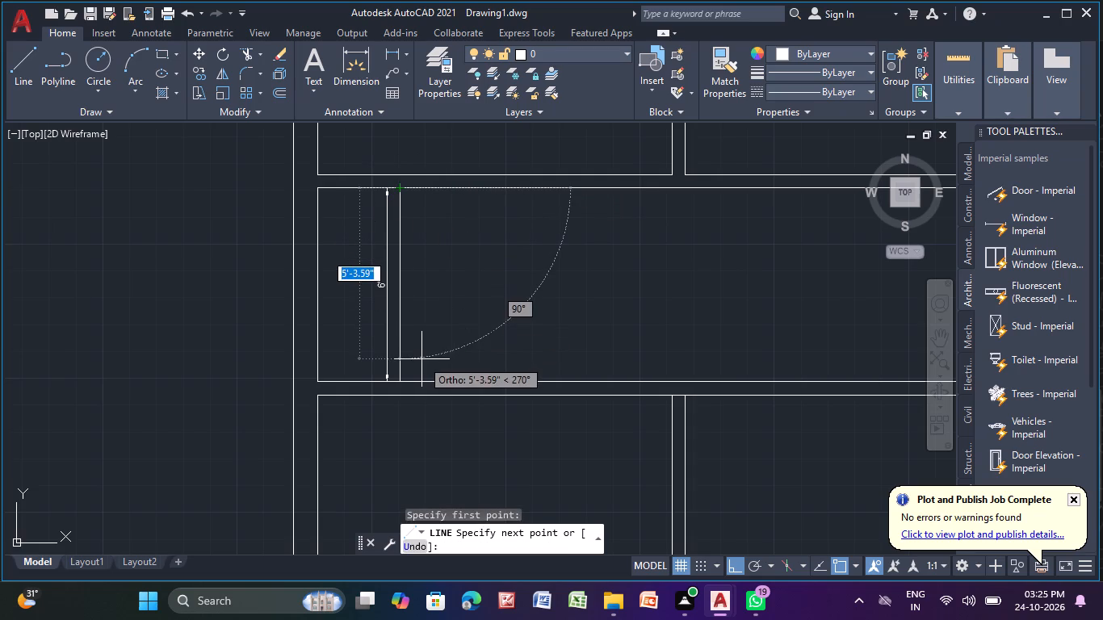
pyautogui.press('2')
pyautogui.press("'")
pyautogui.press('Return')
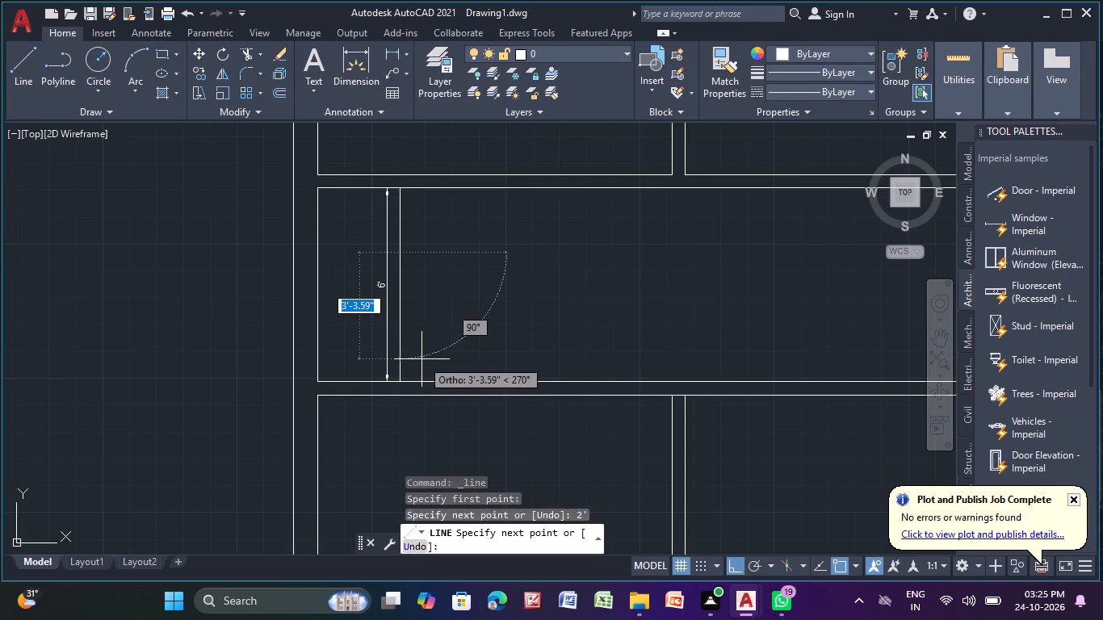
pyautogui.click(624, 246)
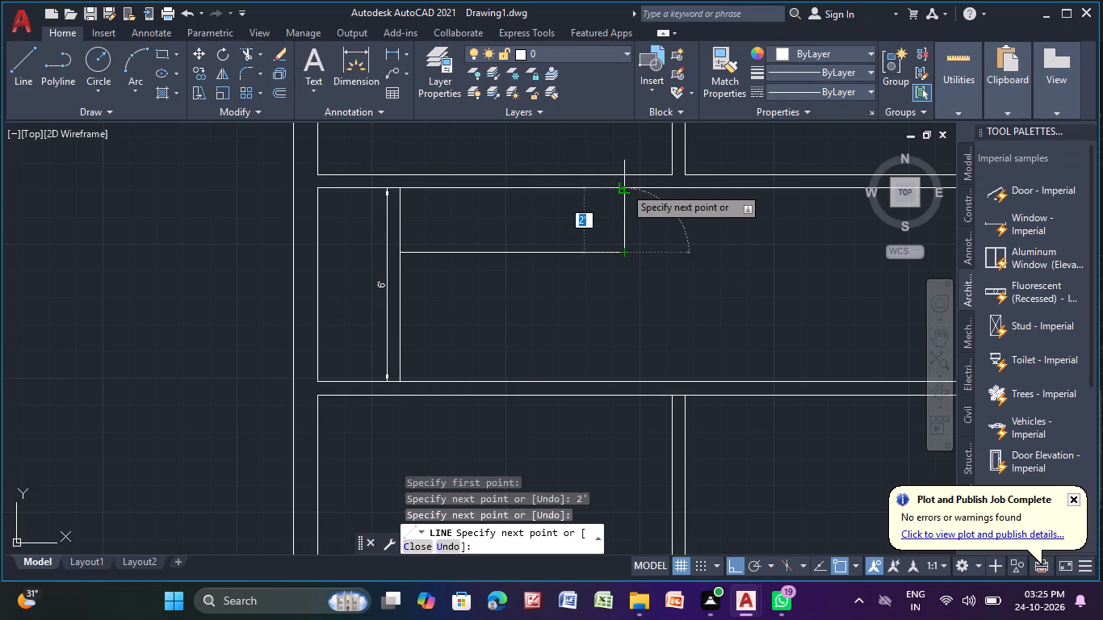
pyautogui.click(624, 186)
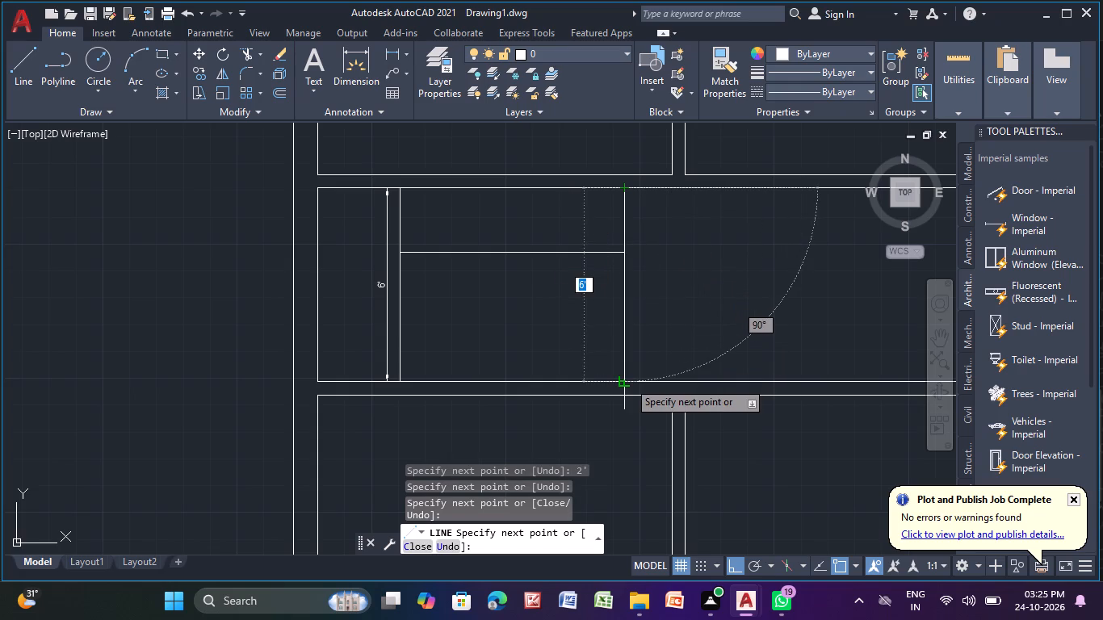
pyautogui.click(628, 381)
pyautogui.press('Escape')
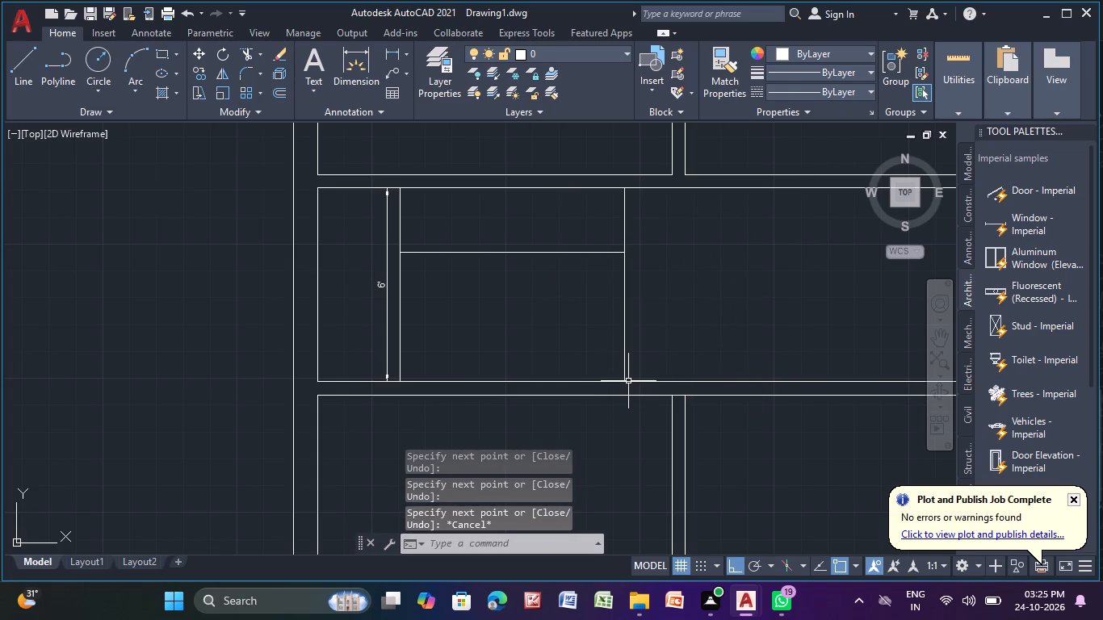
# Draw a second horizontal line 2' above the room's south wall line, running between the two vertical lines.
pyautogui.click(14, 69)
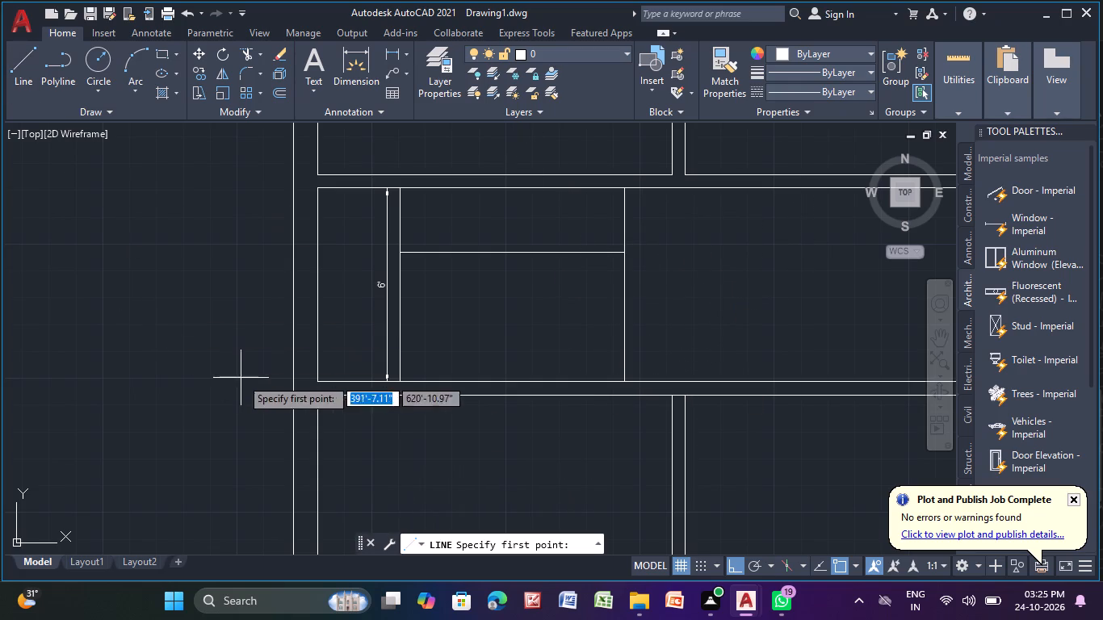
pyautogui.click(399, 385)
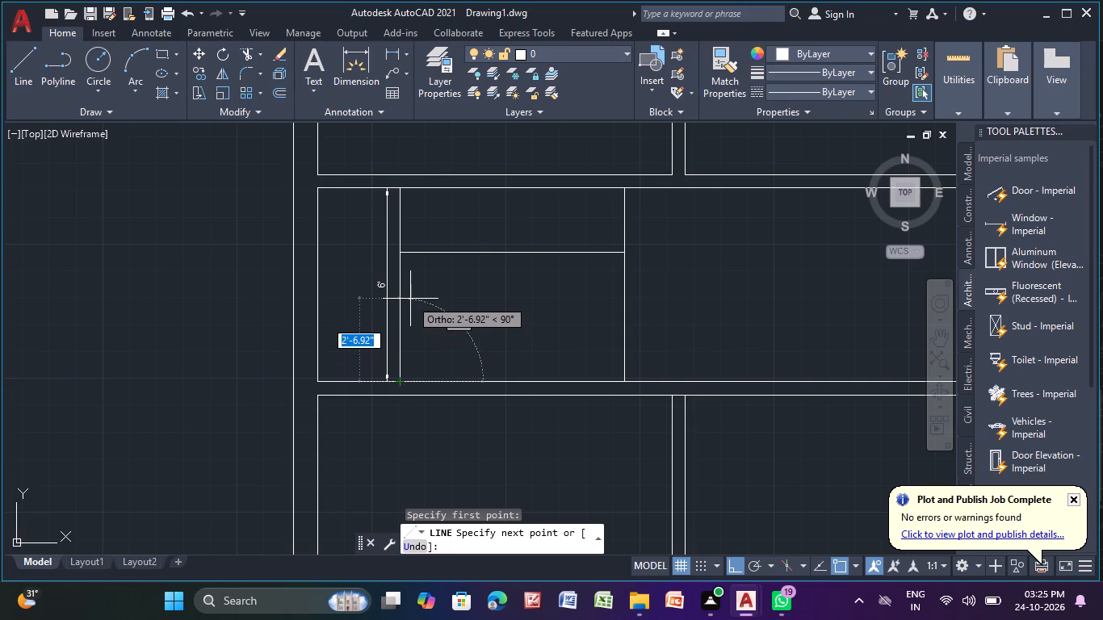
pyautogui.press('2')
pyautogui.press("'")
pyautogui.press('Return')
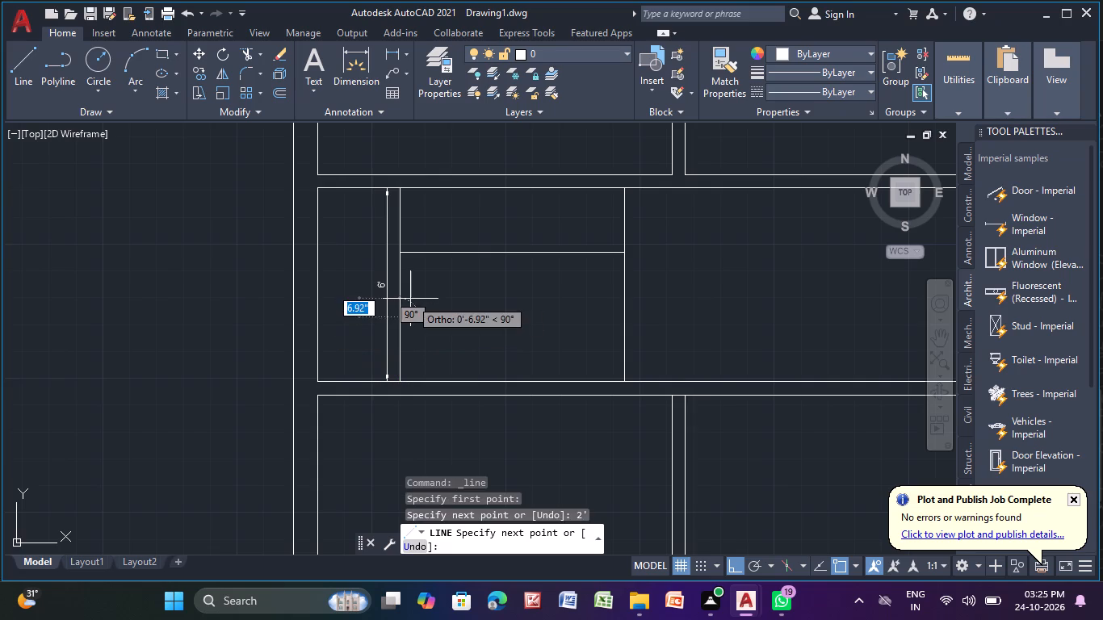
pyautogui.click(626, 312)
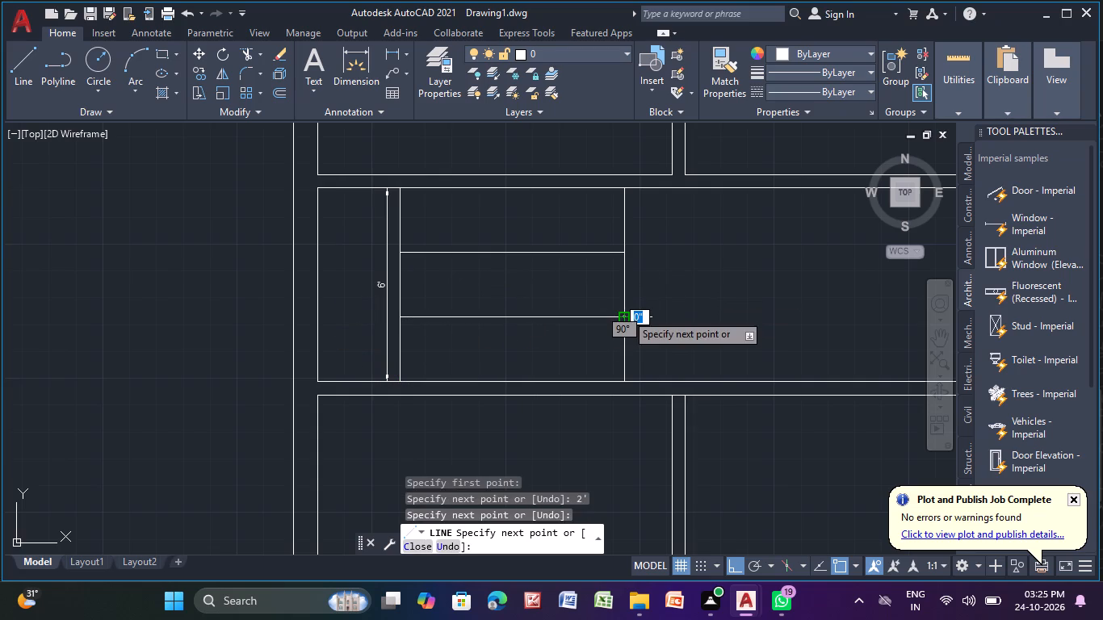
# Erase the lower horizontal line, 2' above the room's south wall line.
pyautogui.press('Escape')
pyautogui.click(555, 316)
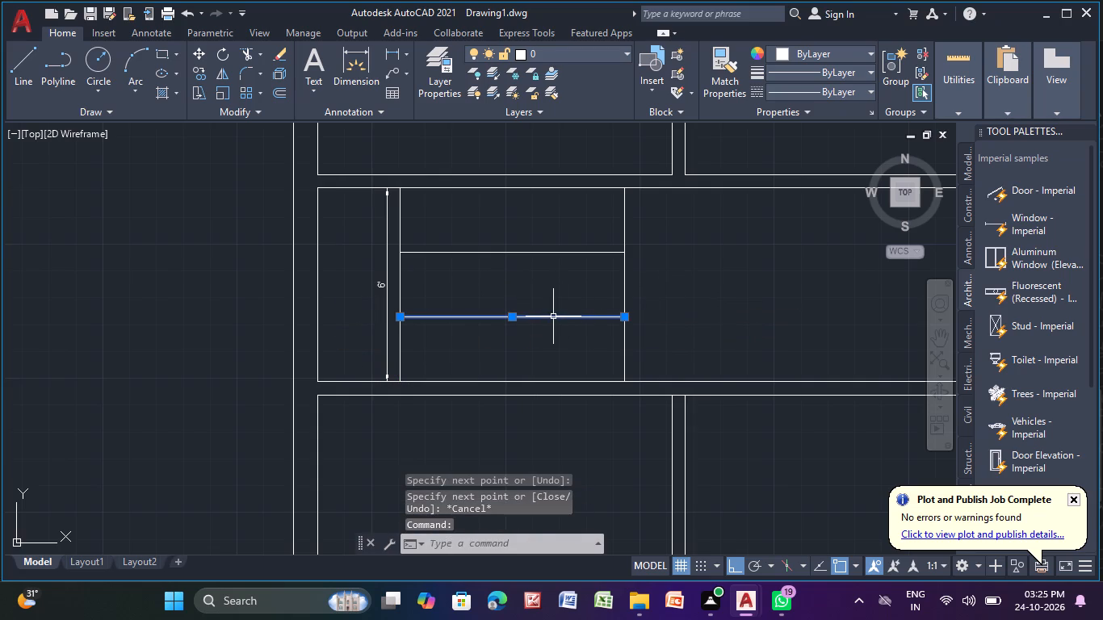
pyautogui.press('Delete')
# Draw a line 2.5' north from the west vertical line's south end, continuing horizontally east to the east vertical line.
pyautogui.click(29, 67)
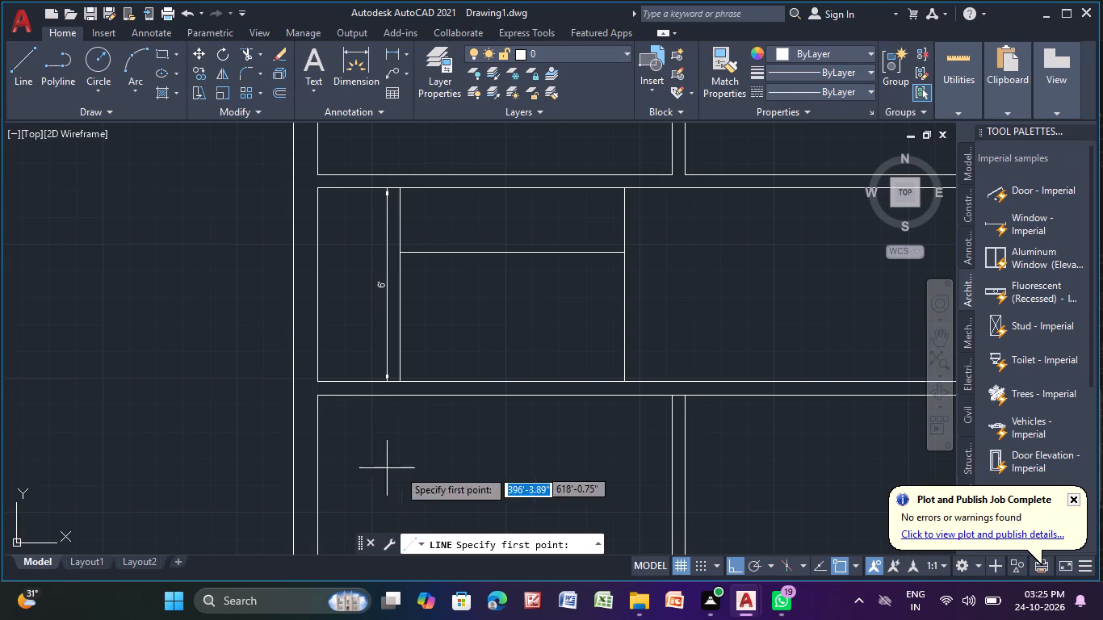
pyautogui.click(401, 381)
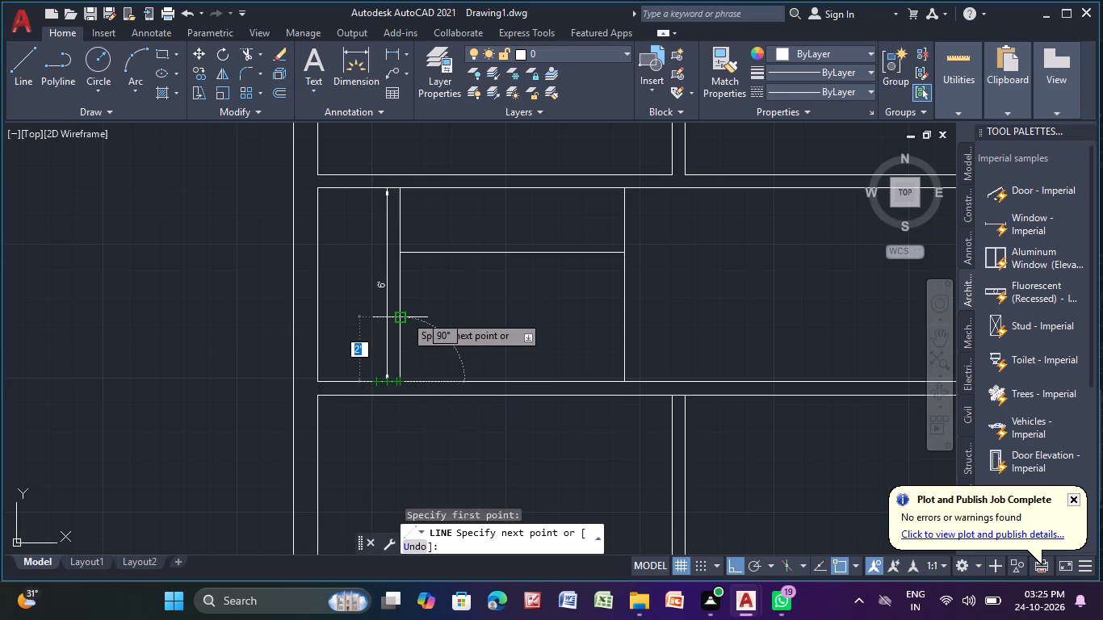
pyautogui.press('2')
pyautogui.write('.5')
pyautogui.press("'")
pyautogui.press('Return')
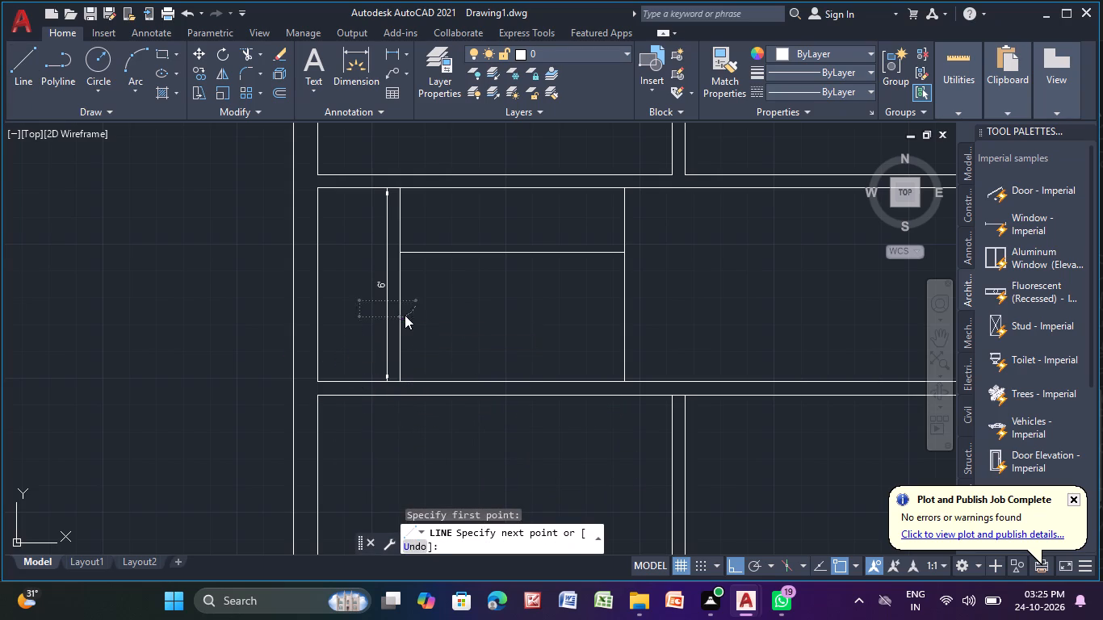
pyautogui.click(625, 300)
pyautogui.press('Escape')
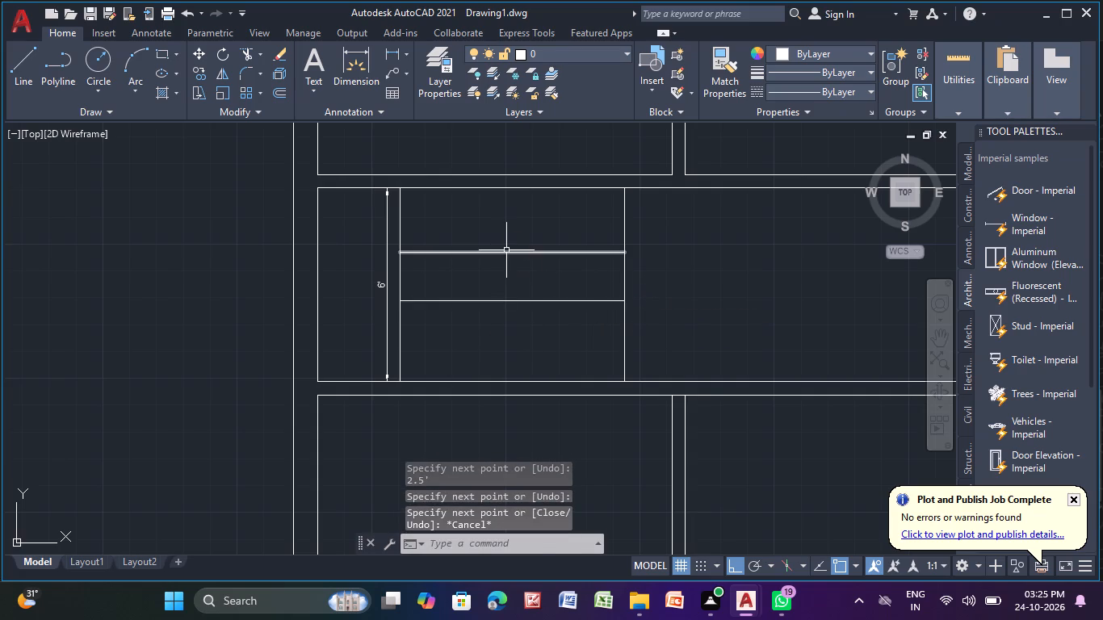
# Erase the upper horizontal line, 2' below the room's north wall line.
pyautogui.click(506, 250)
pyautogui.press('Delete')
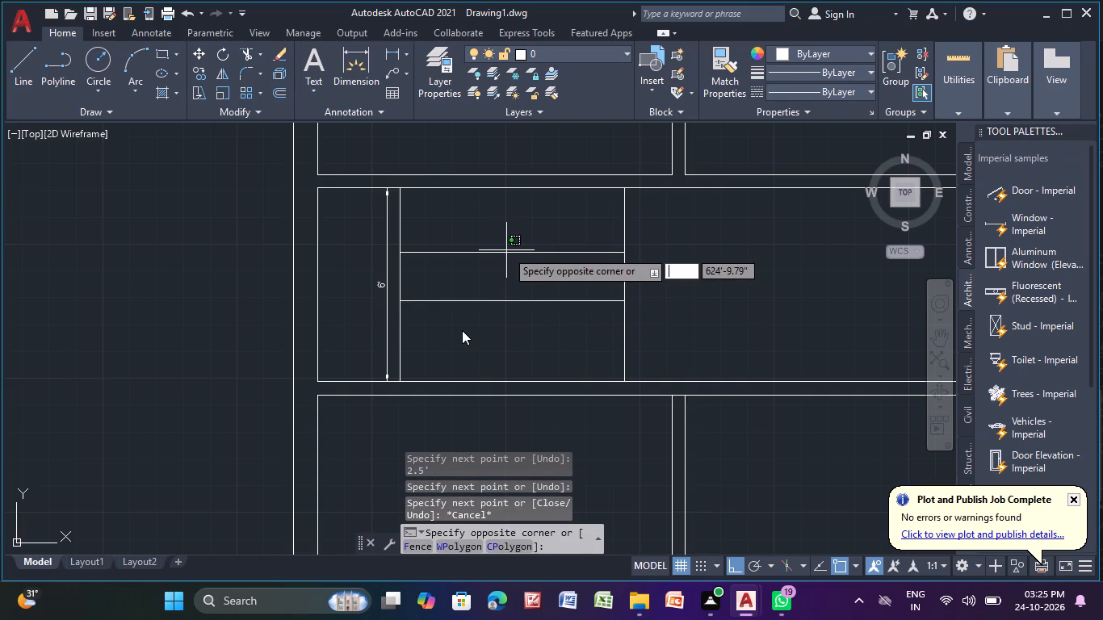
pyautogui.press('Escape')
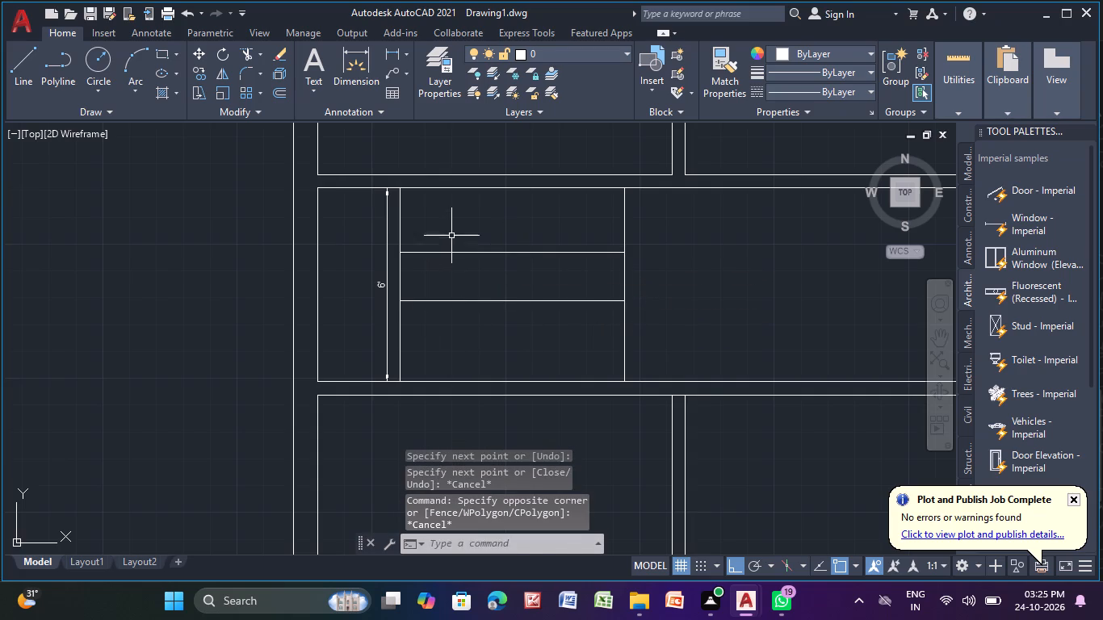
pyautogui.click(448, 250)
pyautogui.press('Delete')
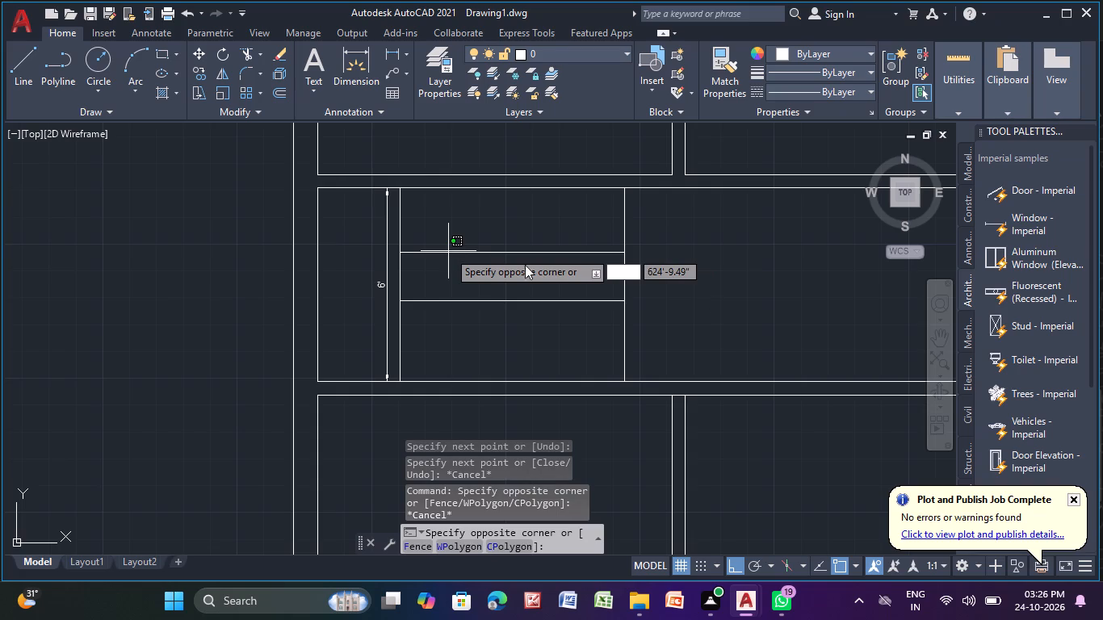
pyautogui.press('Escape')
pyautogui.press('Escape')
pyautogui.press('Escape')
pyautogui.press('Escape')
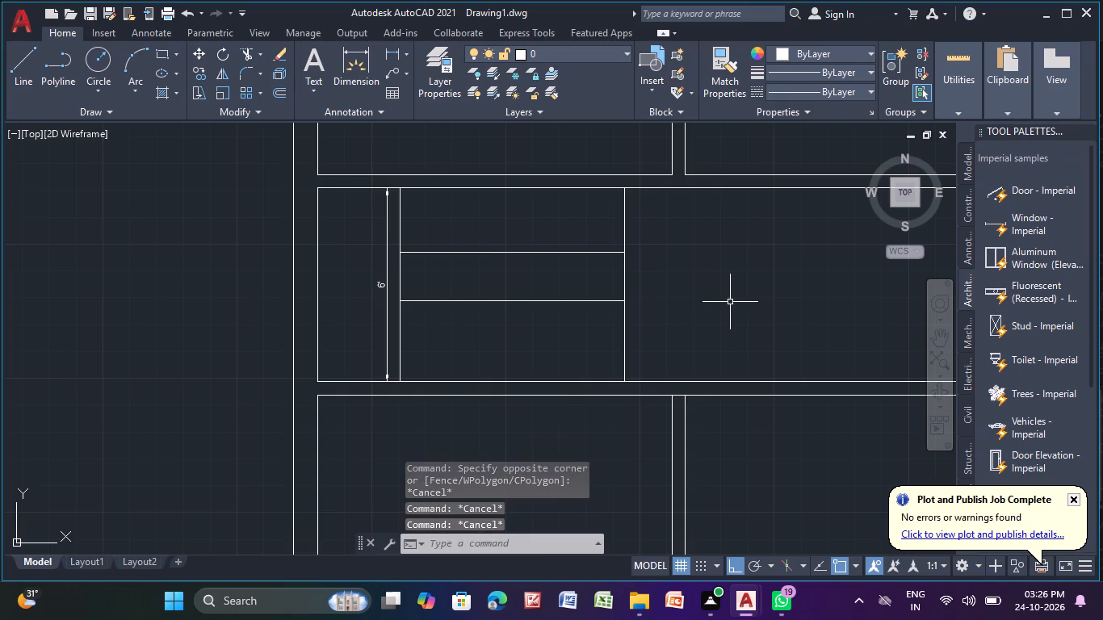
pyautogui.click(597, 251)
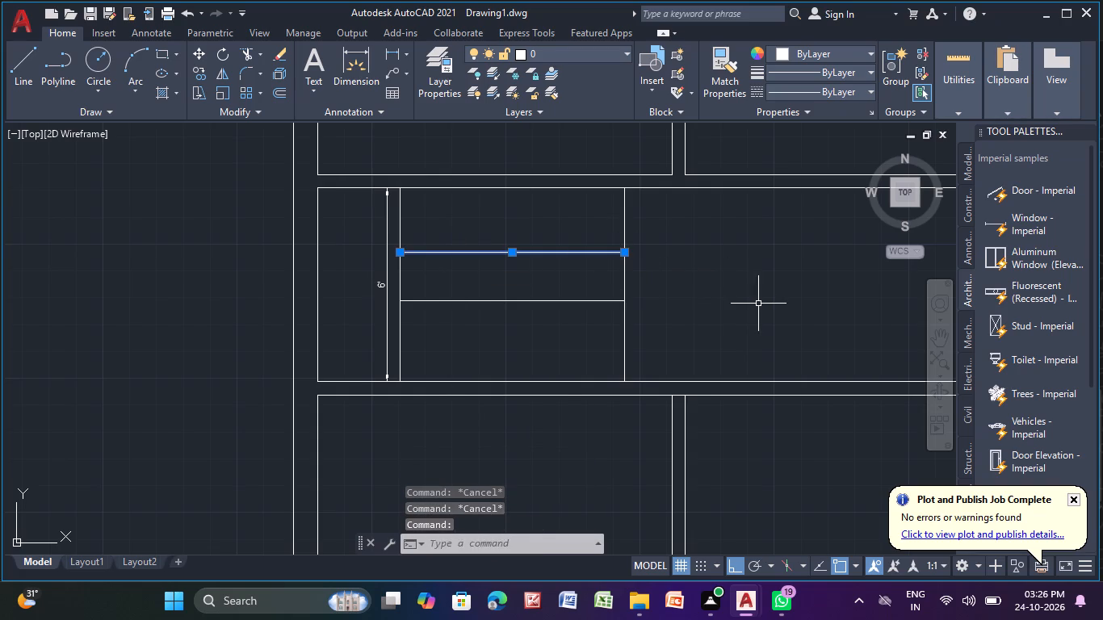
pyautogui.press('Delete')
# Draw a line 2.5' south from the west vertical line's north end, continuing horizontally east to the east vertical line.
pyautogui.click(15, 82)
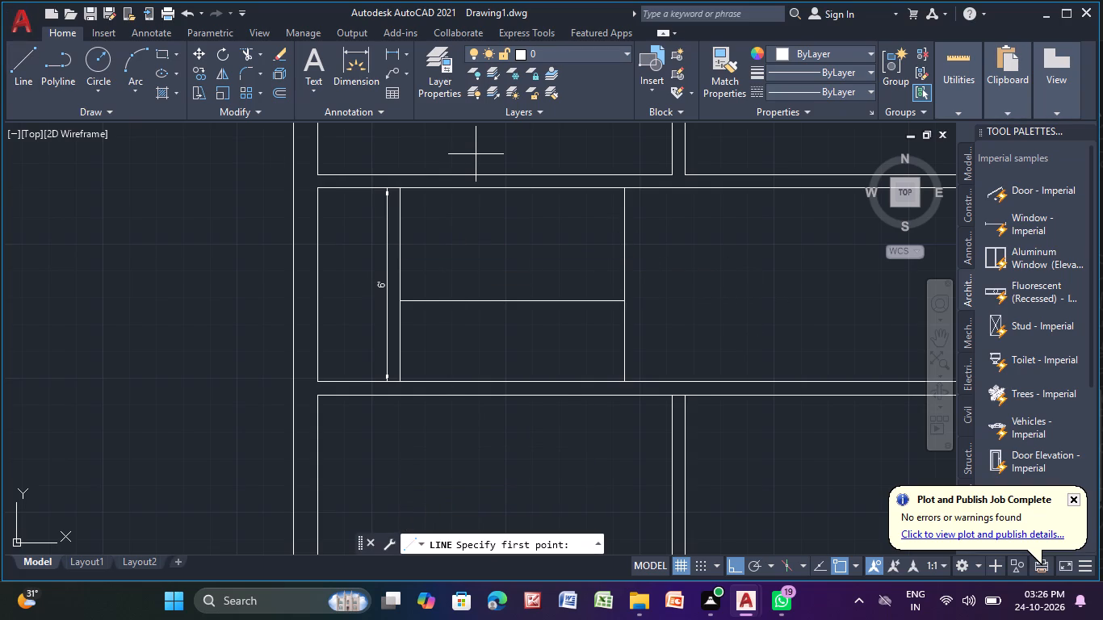
pyautogui.click(404, 183)
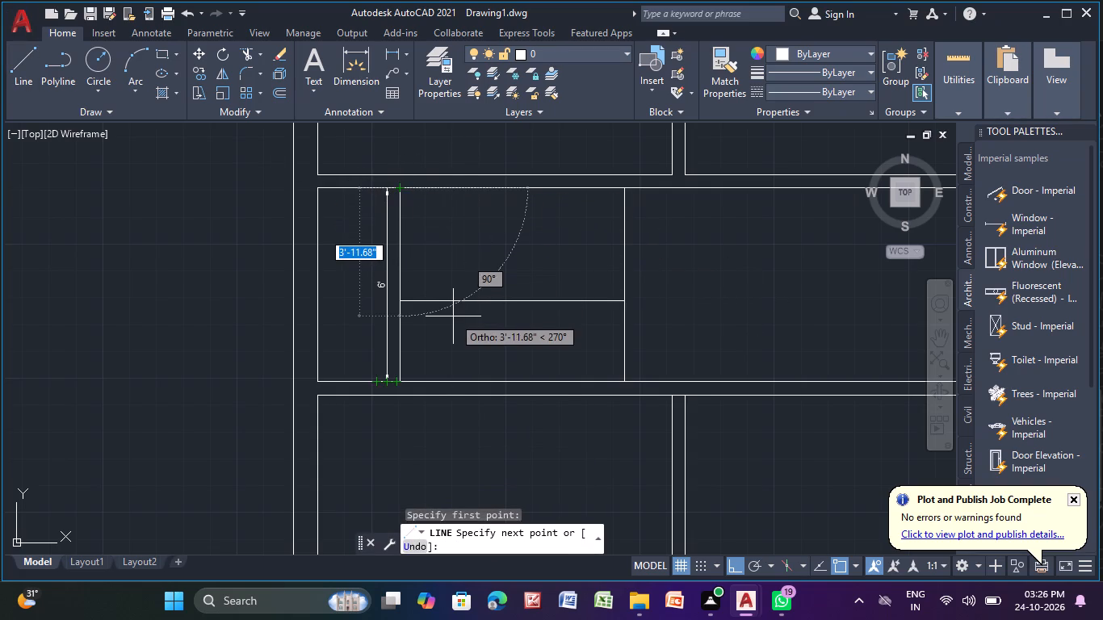
pyautogui.press('2')
pyautogui.write(".5'")
pyautogui.press('Return')
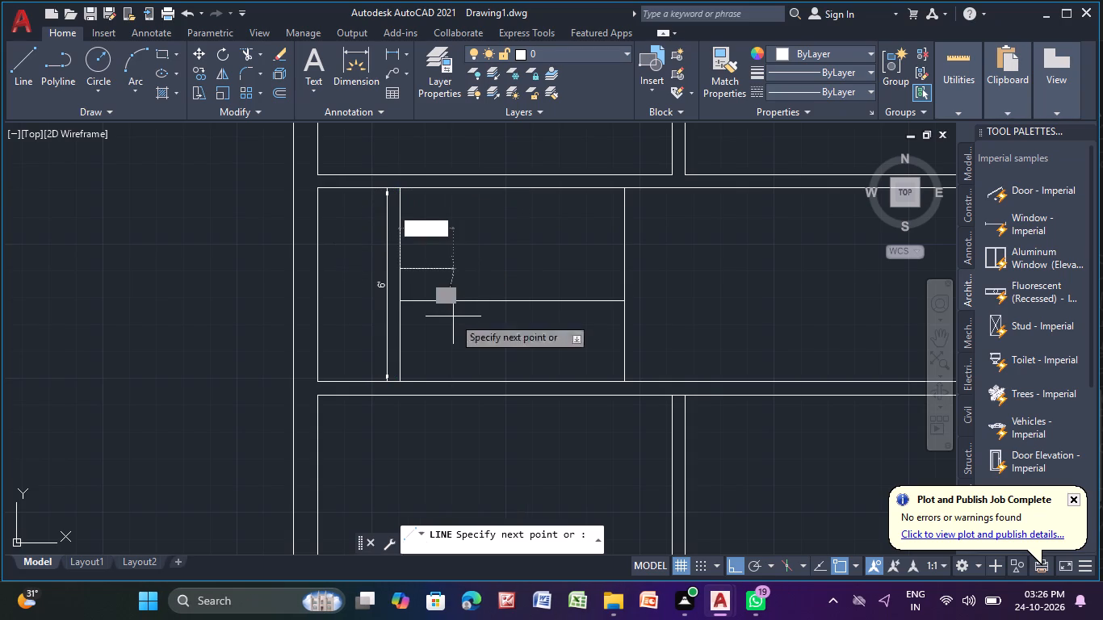
pyautogui.click(625, 266)
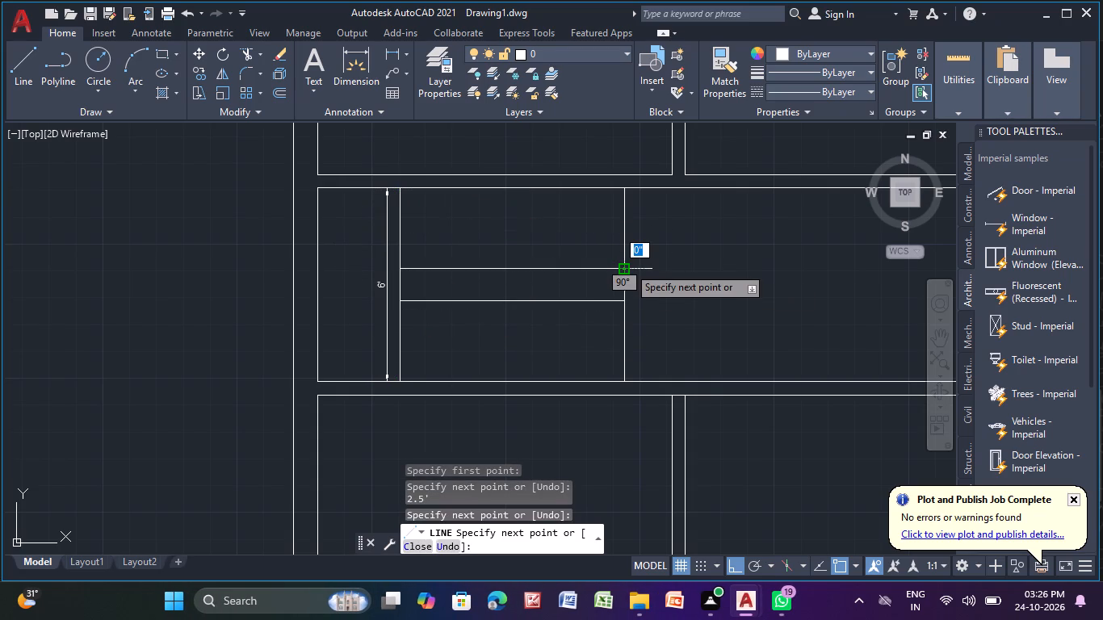
pyautogui.press('Escape')
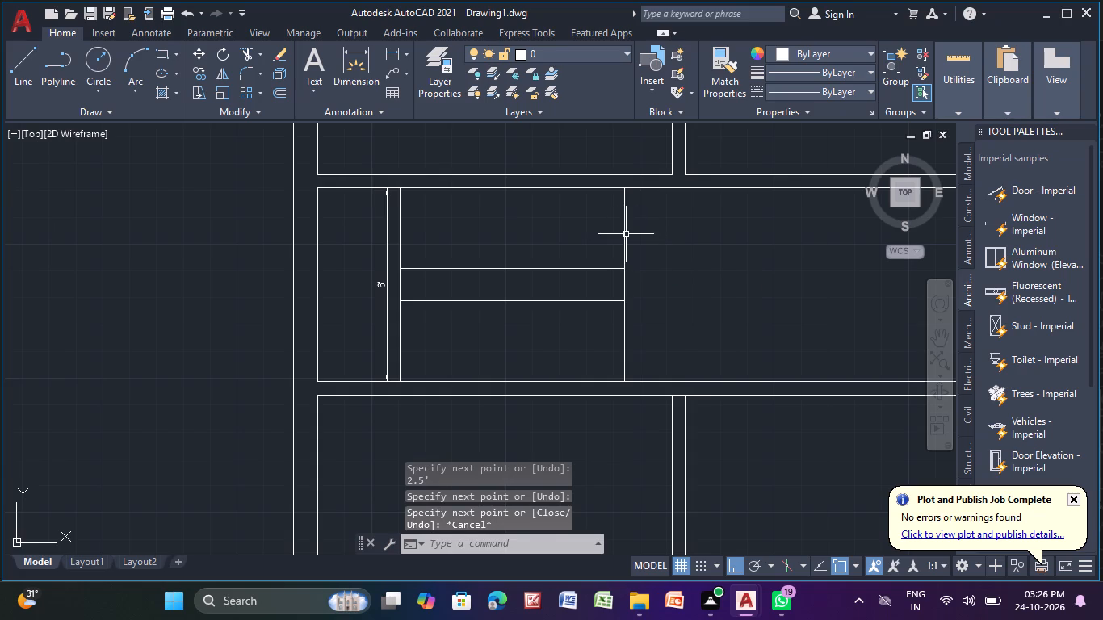
# Offset the east vertical line 10" to the west.
pyautogui.click(625, 234)
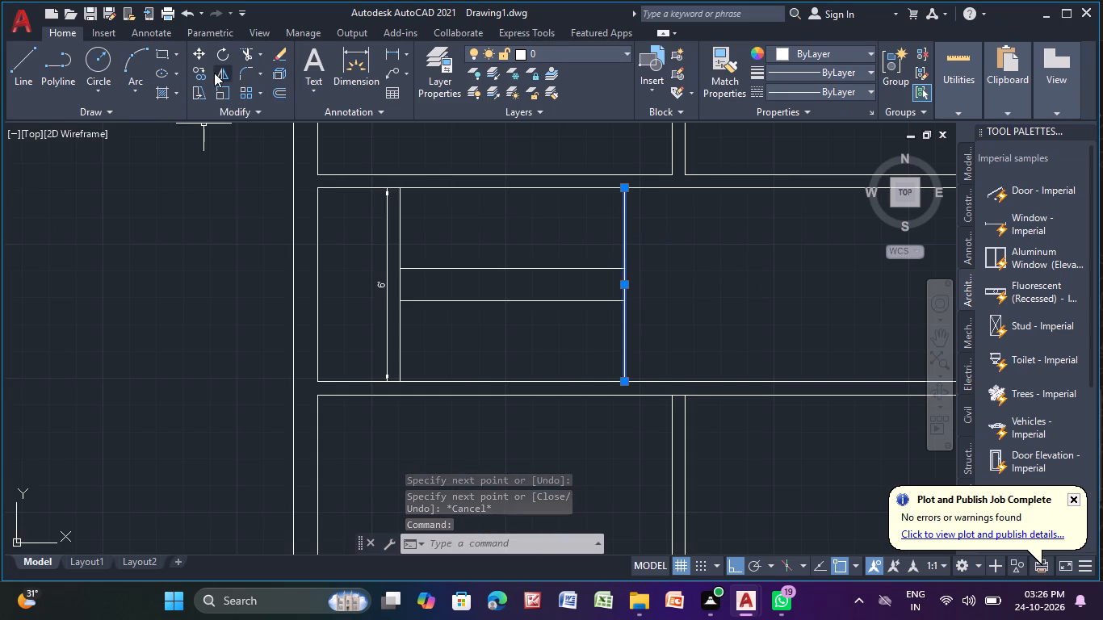
pyautogui.click(279, 94)
pyautogui.press('Return')
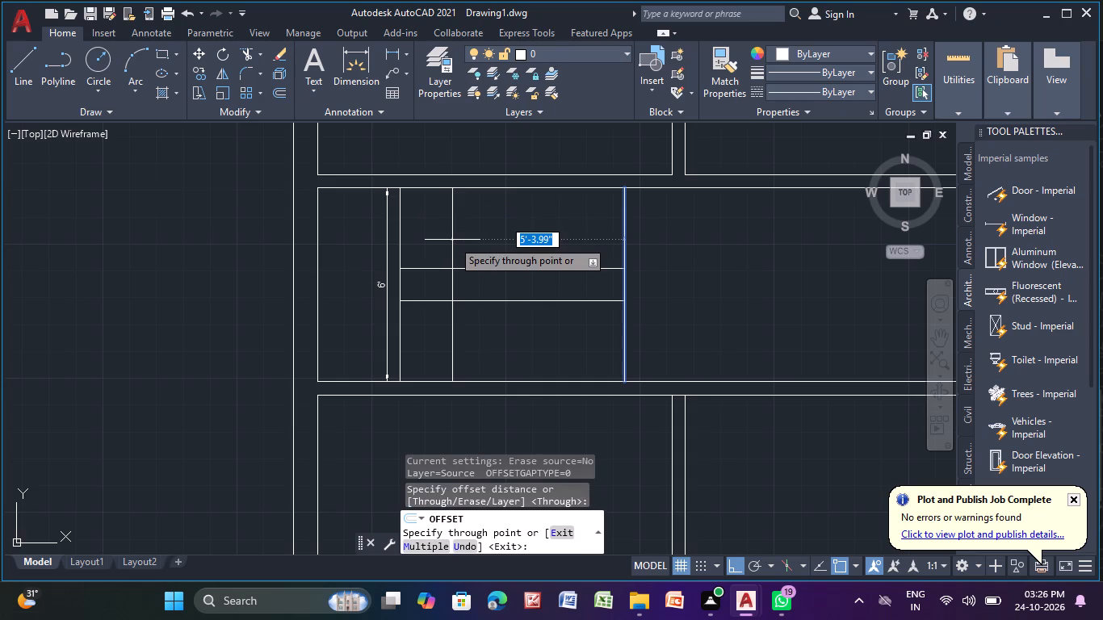
pyautogui.press('1')
pyautogui.press('0')
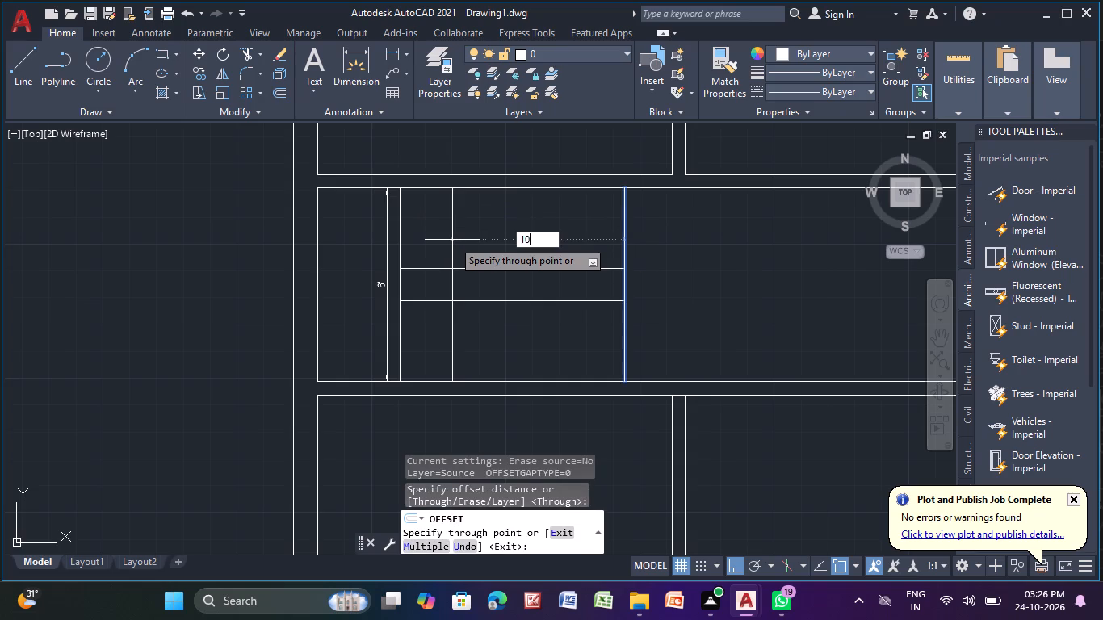
pyautogui.hotkey('shift', '"')
pyautogui.press('Return')
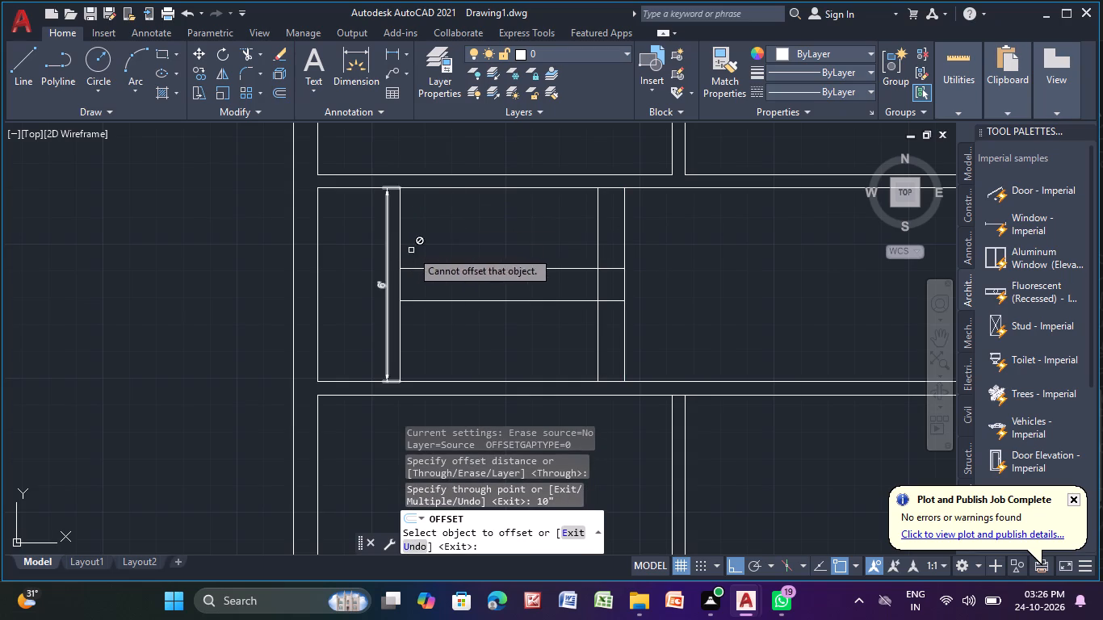
# Offset the 2.5' segment at the west end of the upper strip eastward three times in succession, 10" apart.
pyautogui.click(401, 249)
pyautogui.press('1')
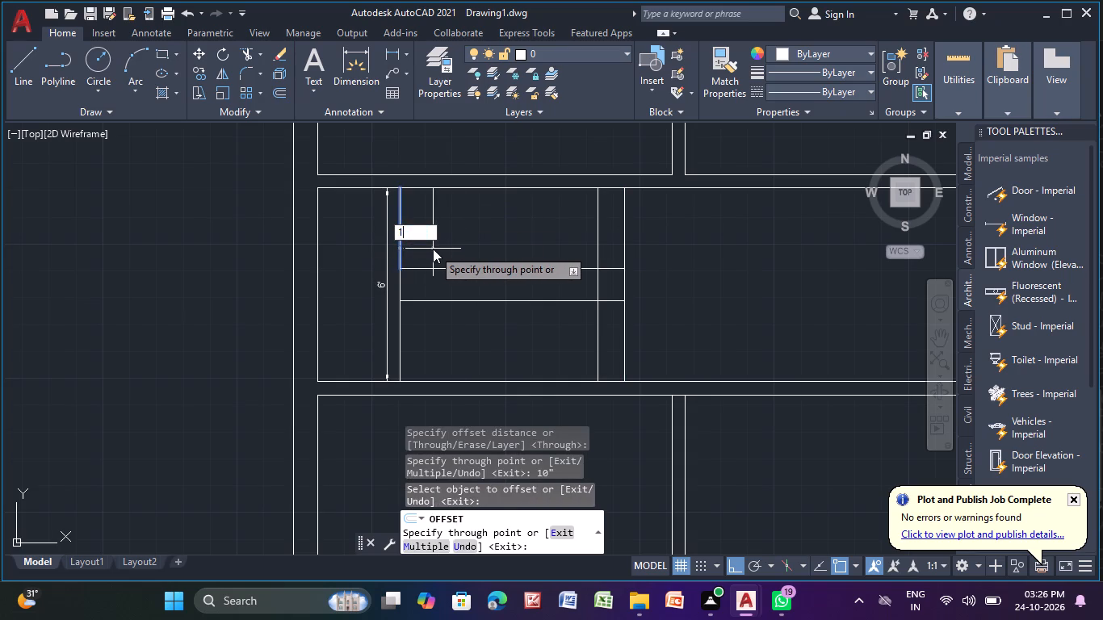
pyautogui.write('0"')
pyautogui.press('Return')
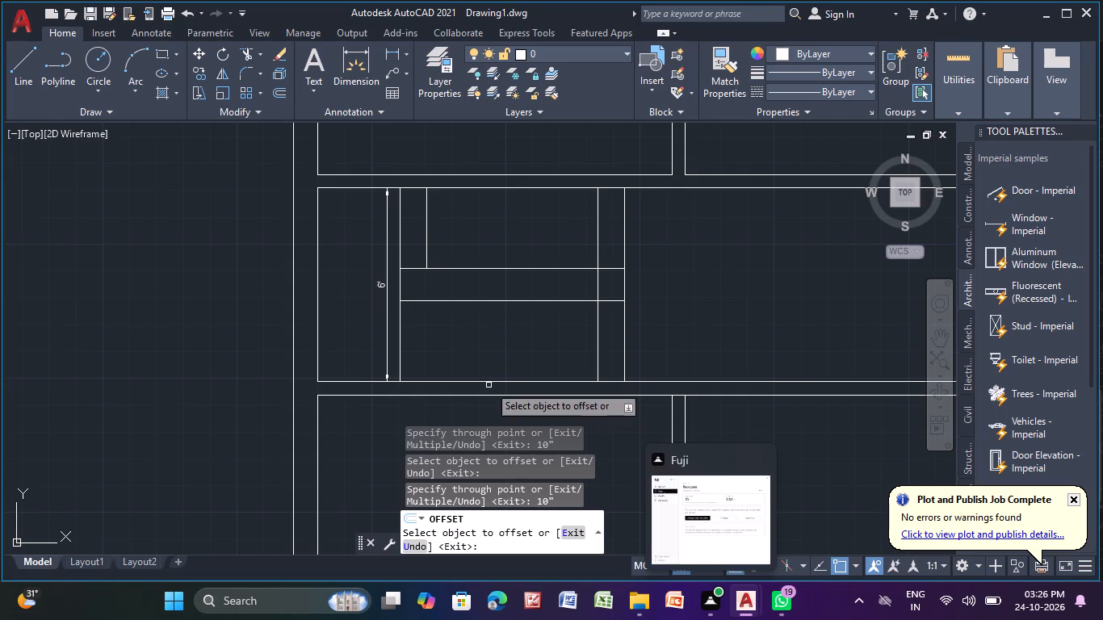
pyautogui.click(426, 242)
pyautogui.press('1')
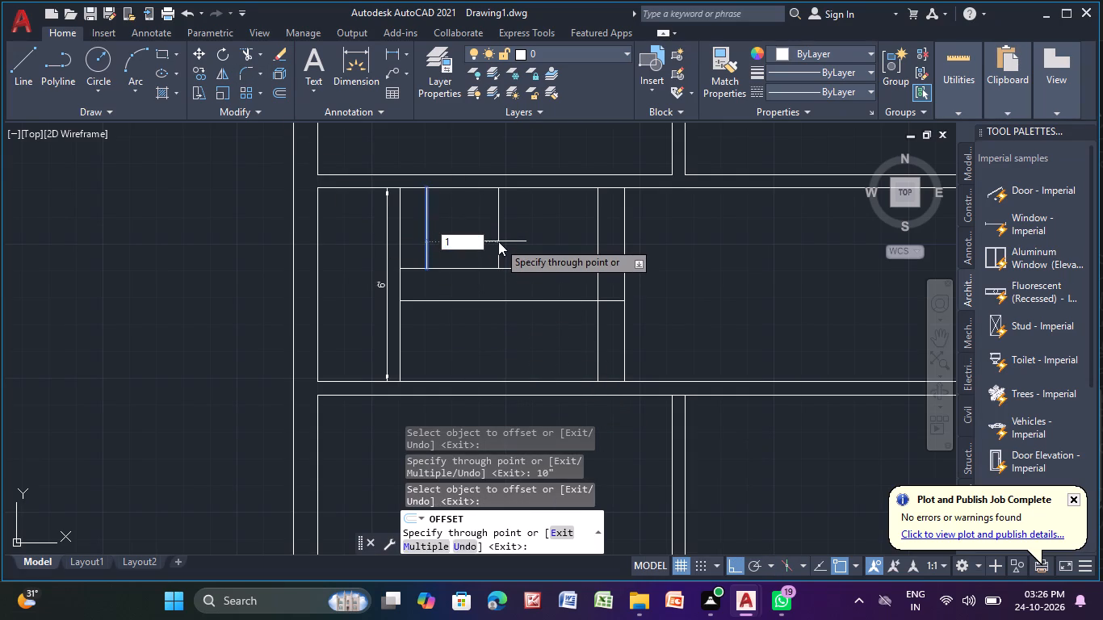
pyautogui.press('0')
pyautogui.hotkey('shift', '"')
pyautogui.press('Return')
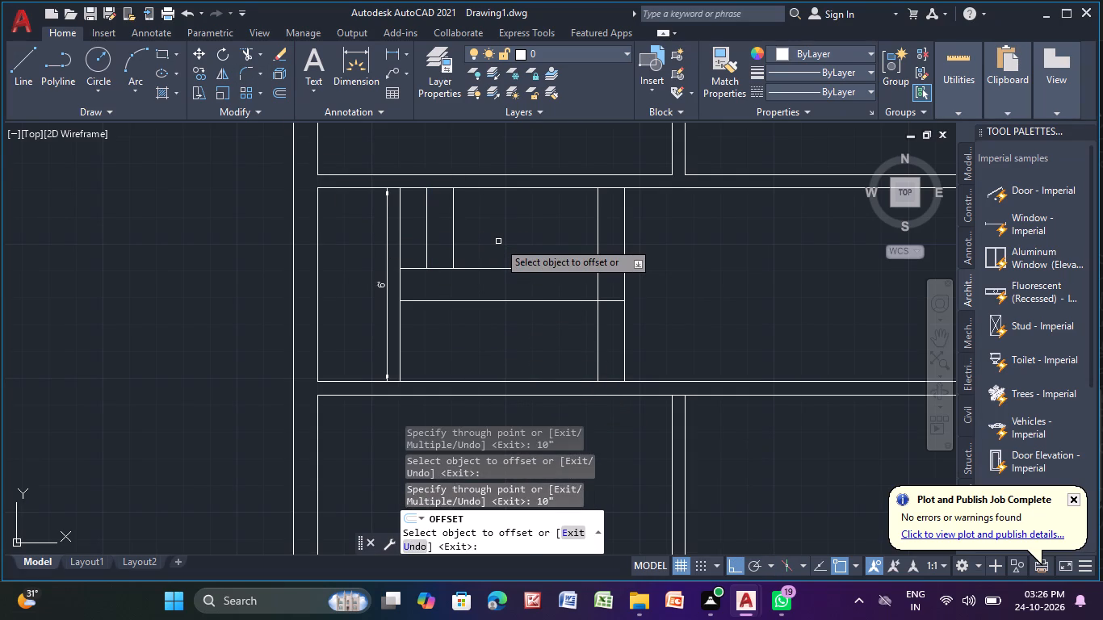
pyautogui.click(455, 242)
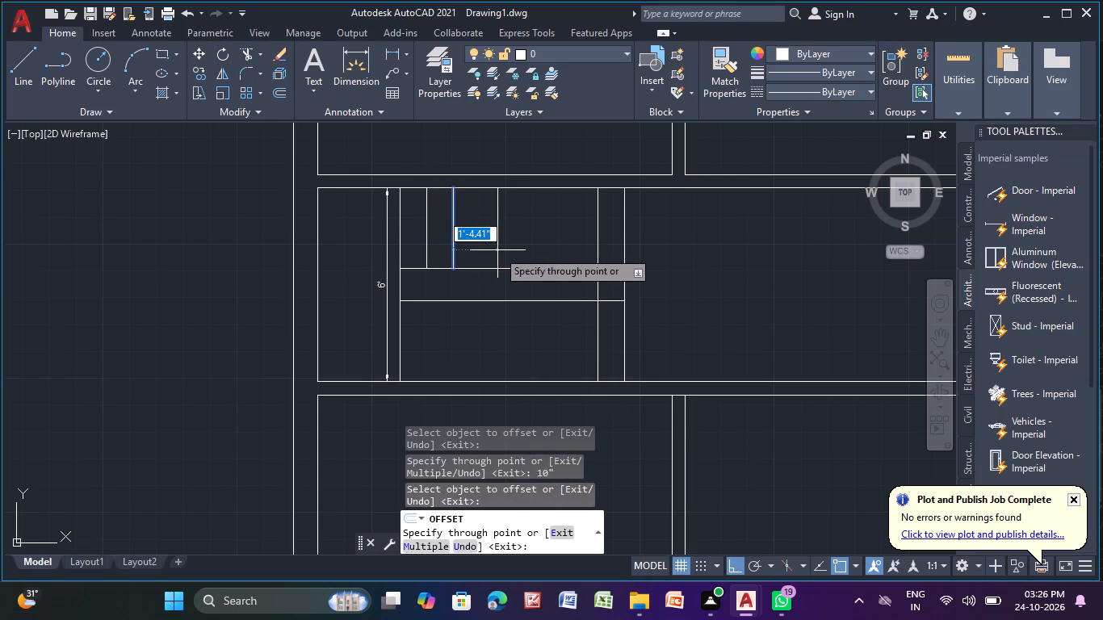
pyautogui.press('1')
pyautogui.press('0')
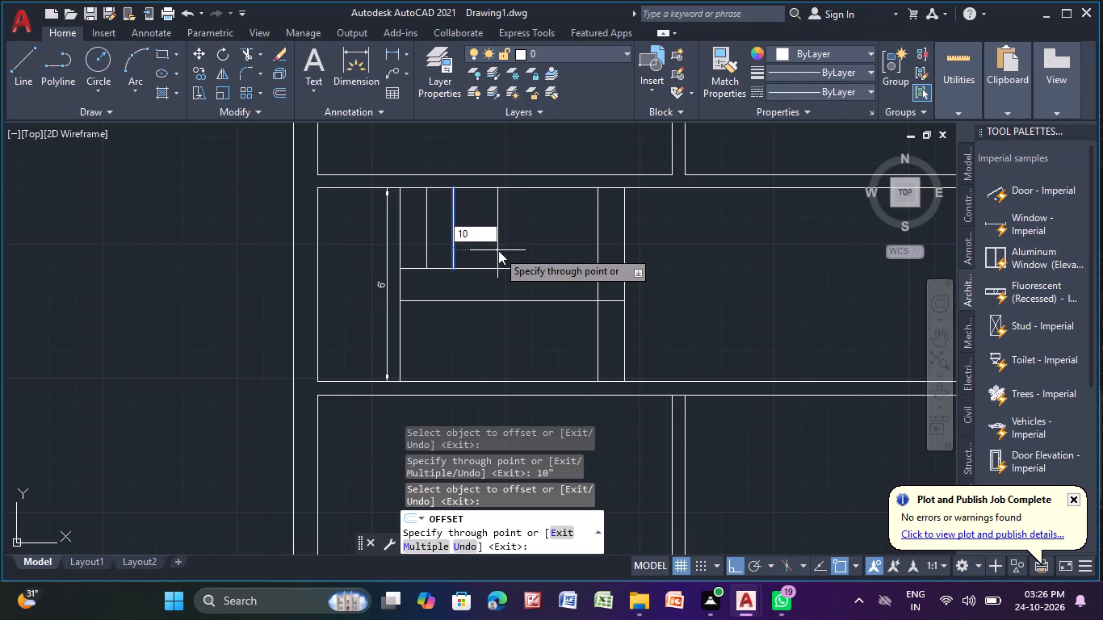
pyautogui.hotkey('shift', '"')
pyautogui.press('Return')
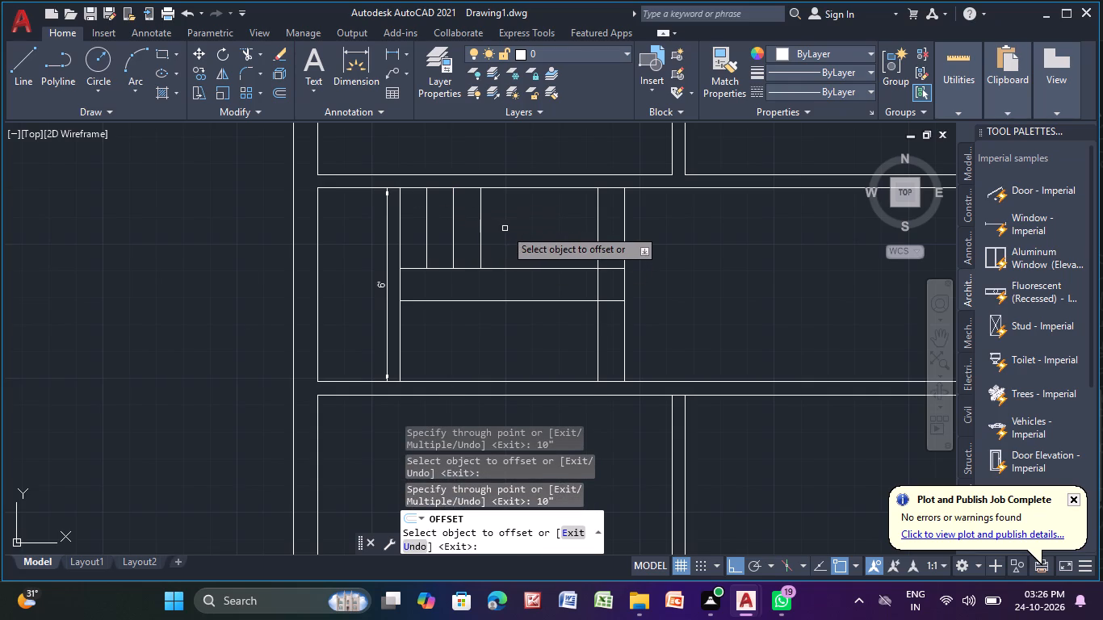
# Offset the upper flight's easternmost tread line eastward three times in succession, 10" apart.
pyautogui.moveTo(480, 235); pyautogui.dragTo(488, 237)
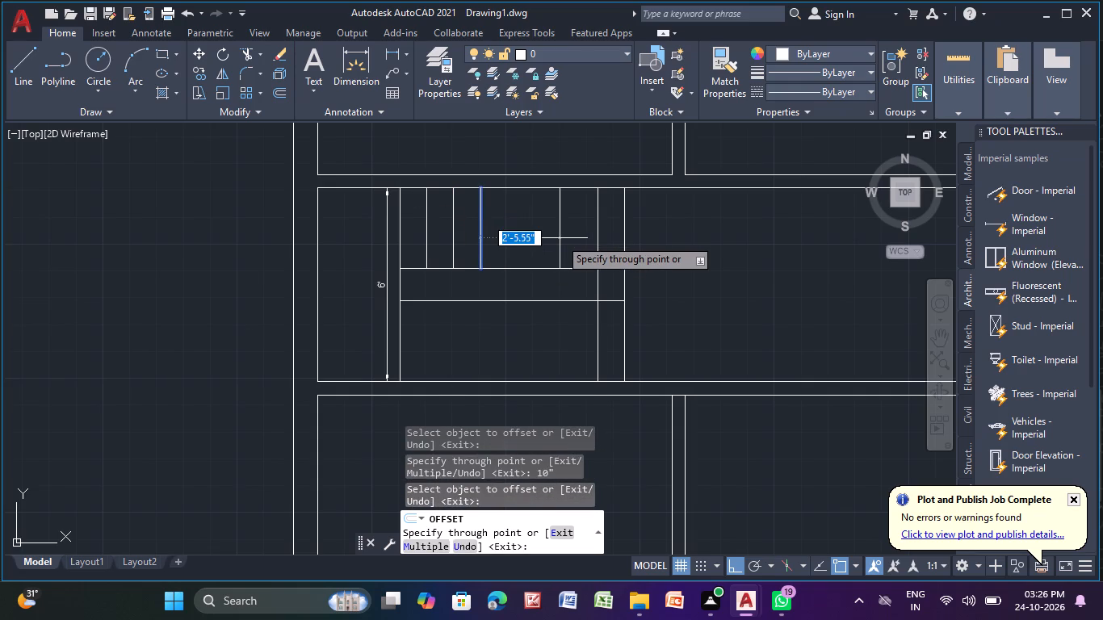
pyautogui.press('1')
pyautogui.write('0"')
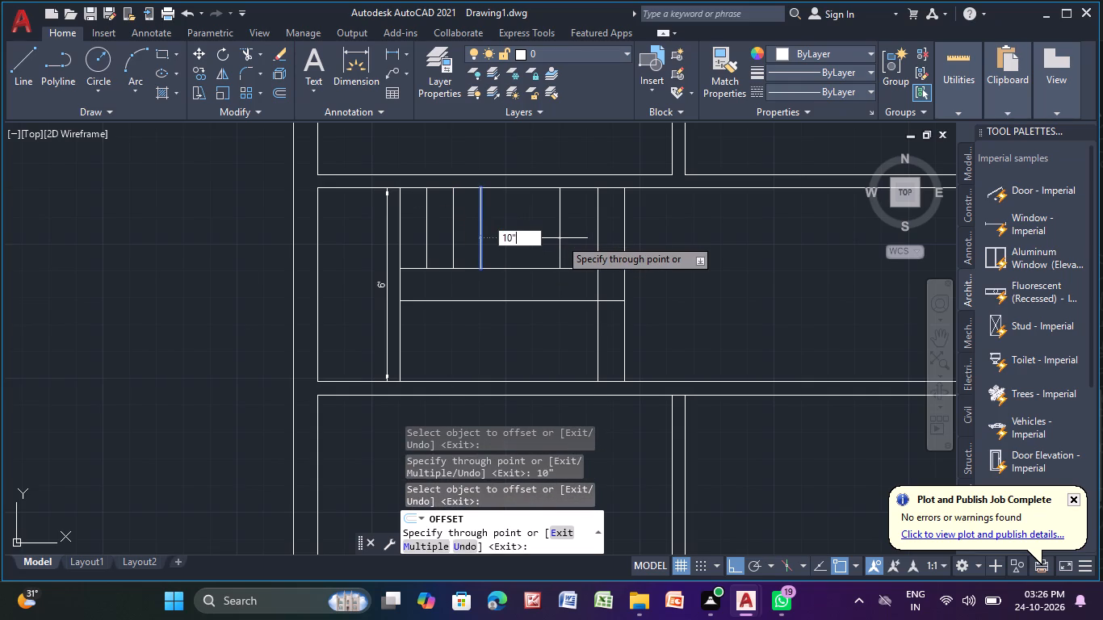
pyautogui.press('Return')
pyautogui.click(503, 220)
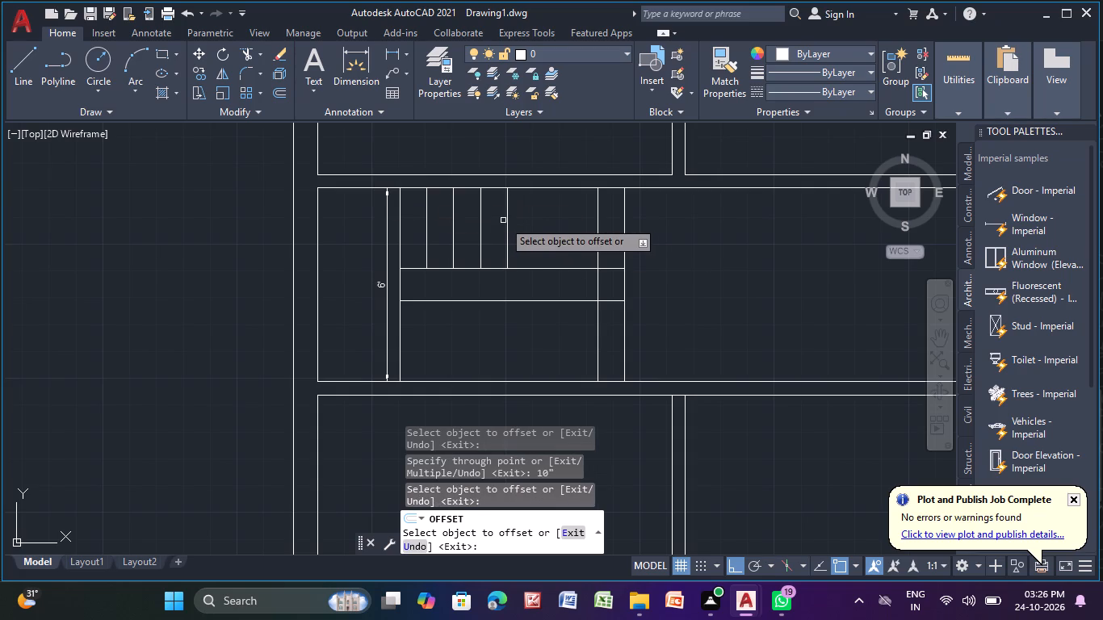
pyautogui.click(506, 220)
pyautogui.press('1')
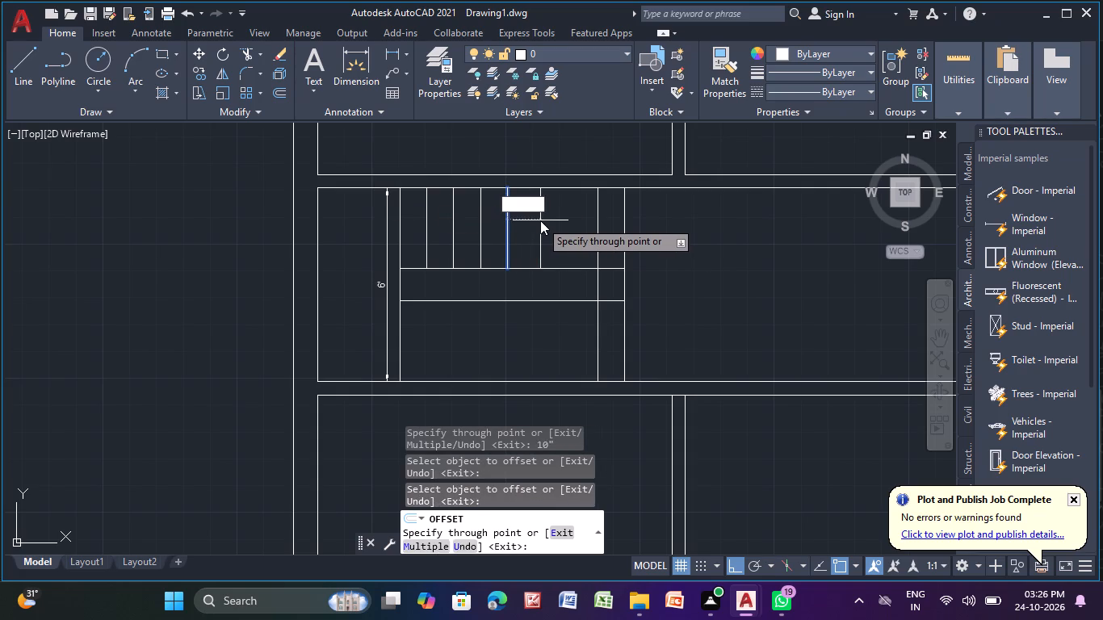
pyautogui.press('0')
pyautogui.hotkey('shift', '"')
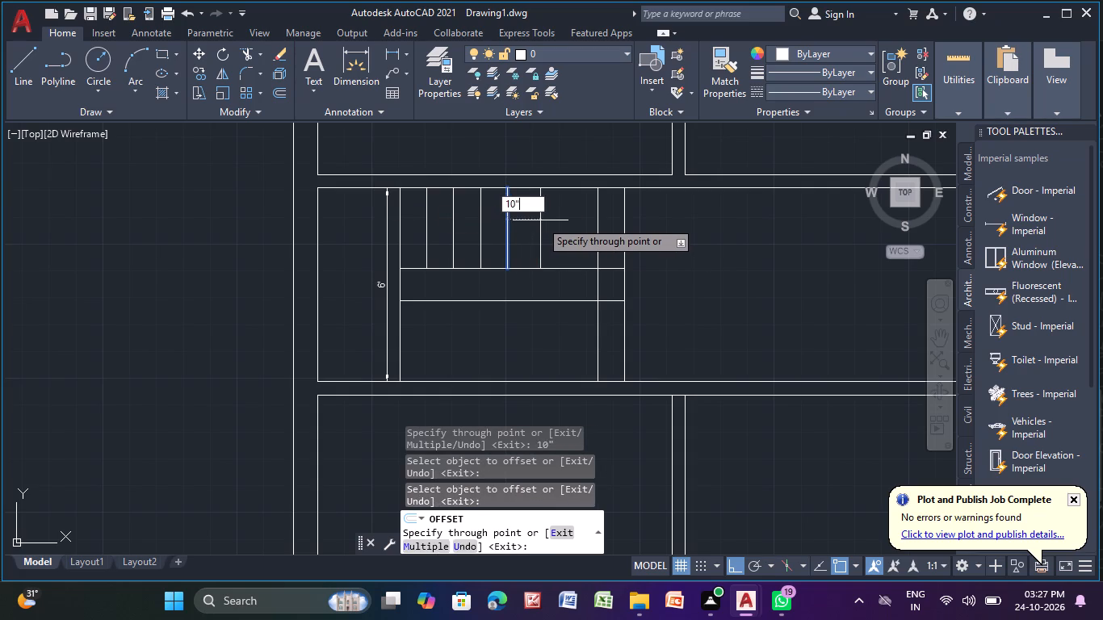
pyautogui.press('Return')
pyautogui.click(533, 228)
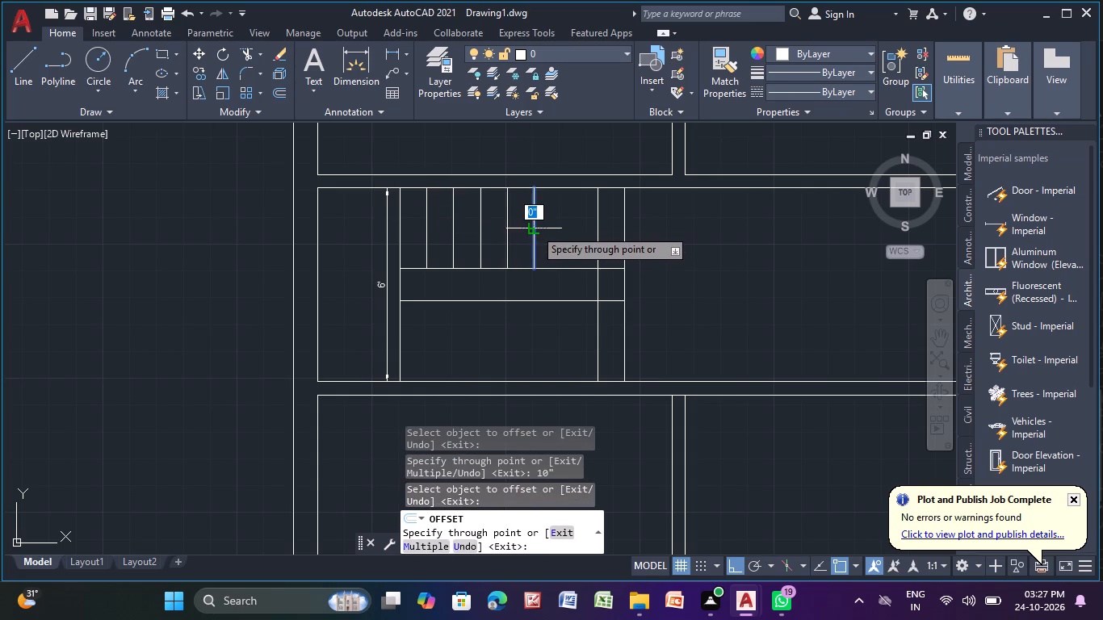
pyautogui.press('1')
pyautogui.press('0')
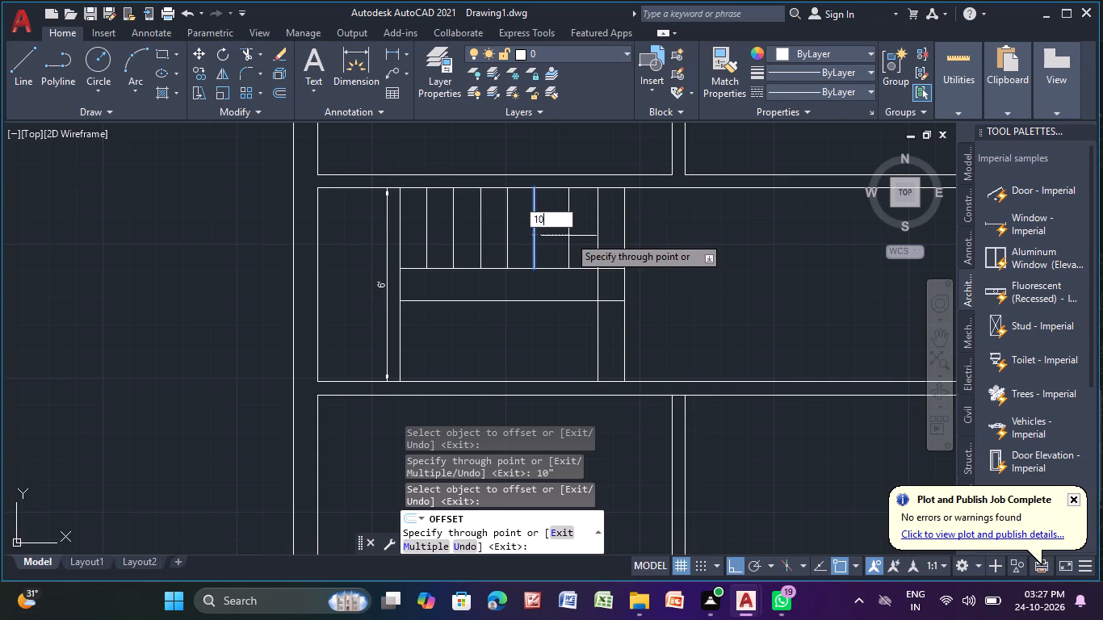
pyautogui.hotkey('shift', '"')
pyautogui.press('Return')
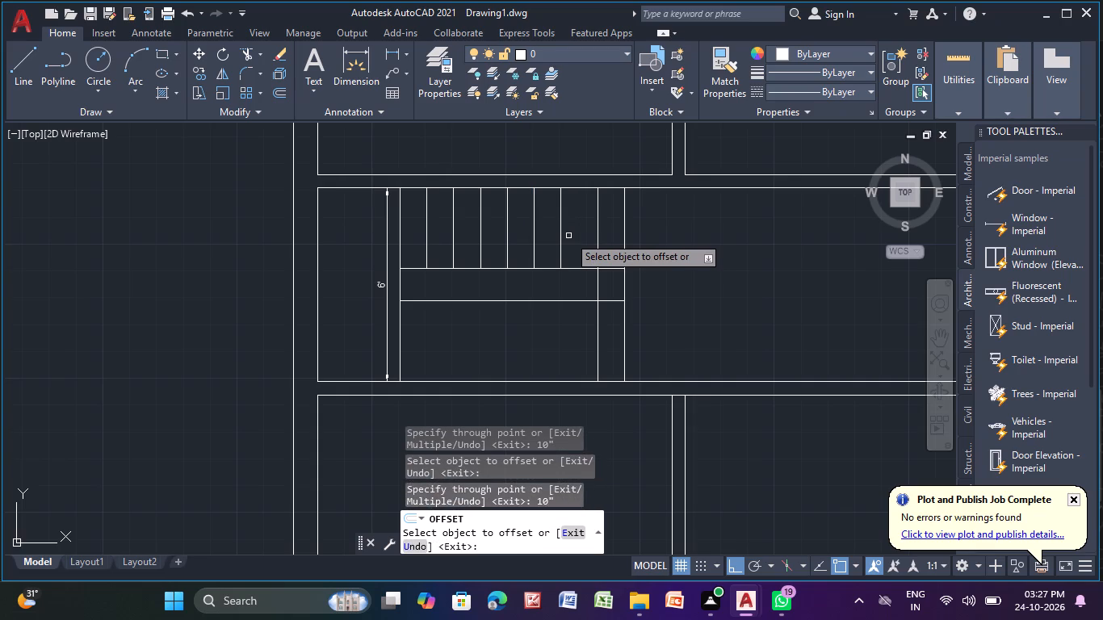
# Offset the upper flight's newest tread line eastward twice more, 10" apart, and finish the offset.
pyautogui.click(562, 241)
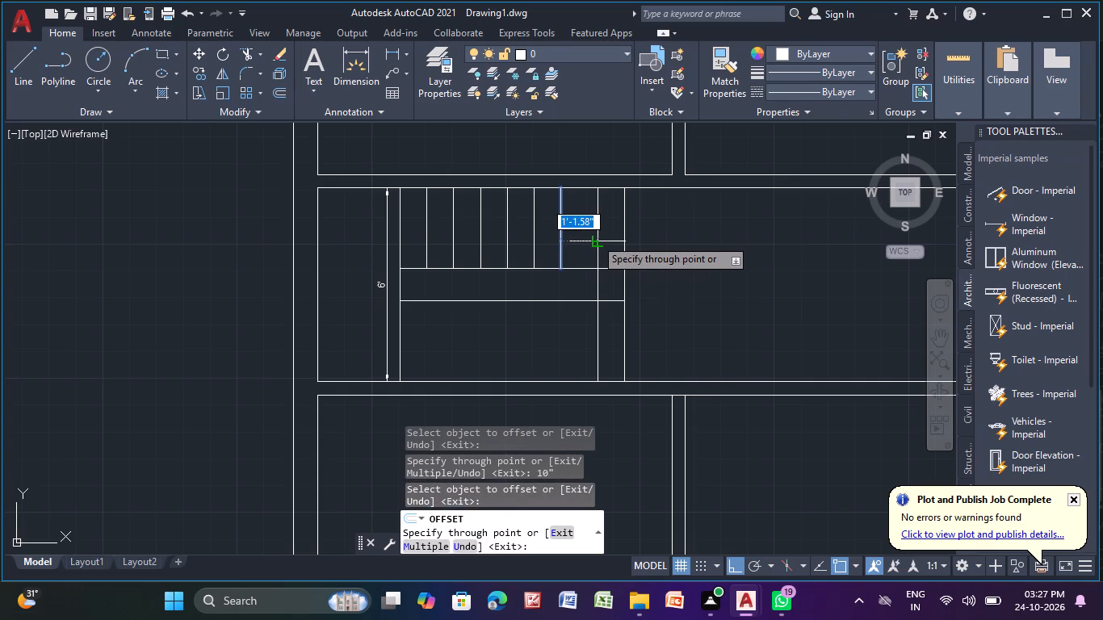
pyautogui.press('1')
pyautogui.press('0')
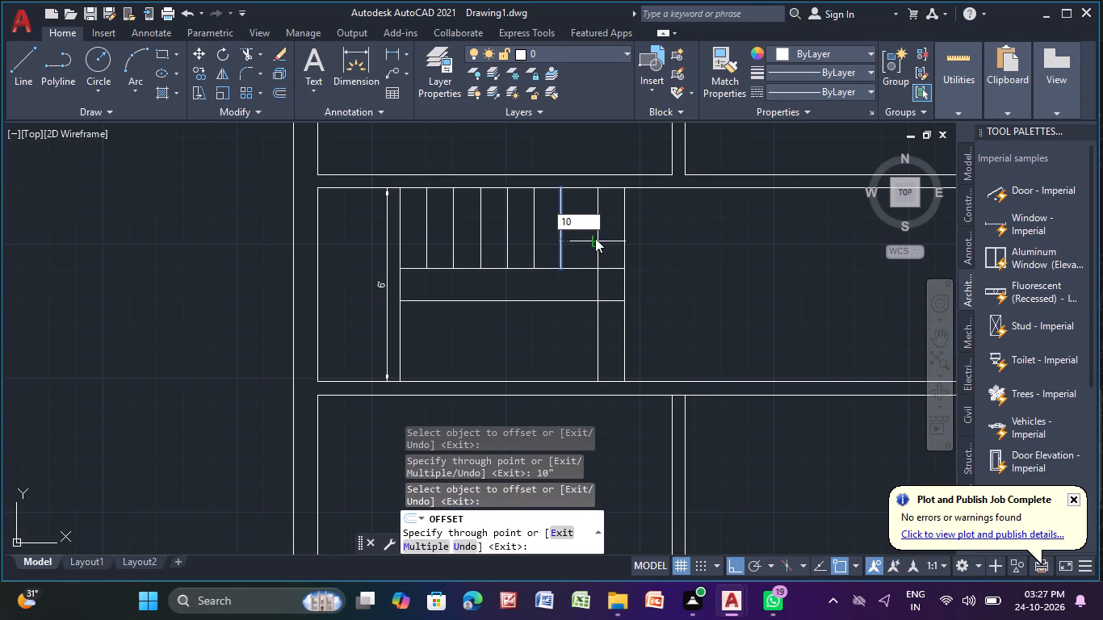
pyautogui.hotkey('shift', '"')
pyautogui.press('Return')
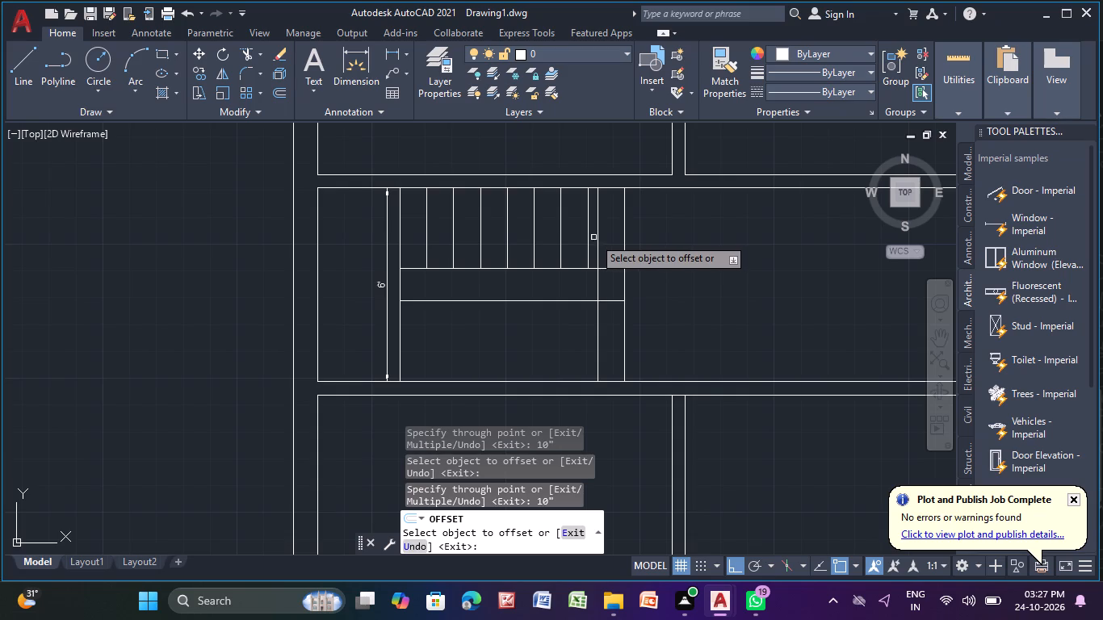
pyautogui.click(589, 237)
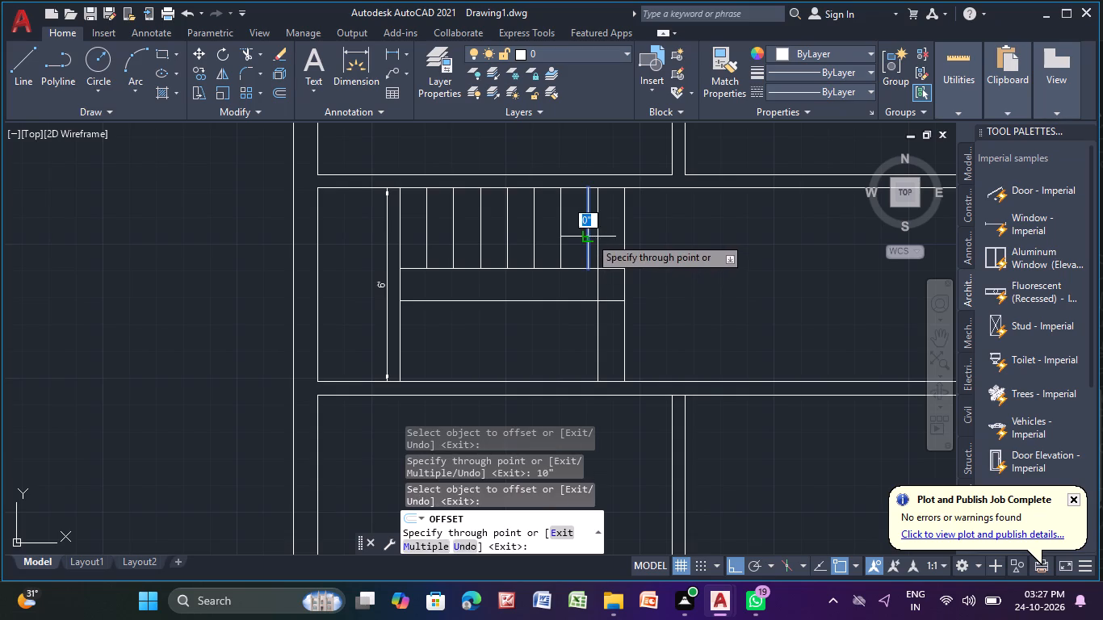
pyautogui.press('1')
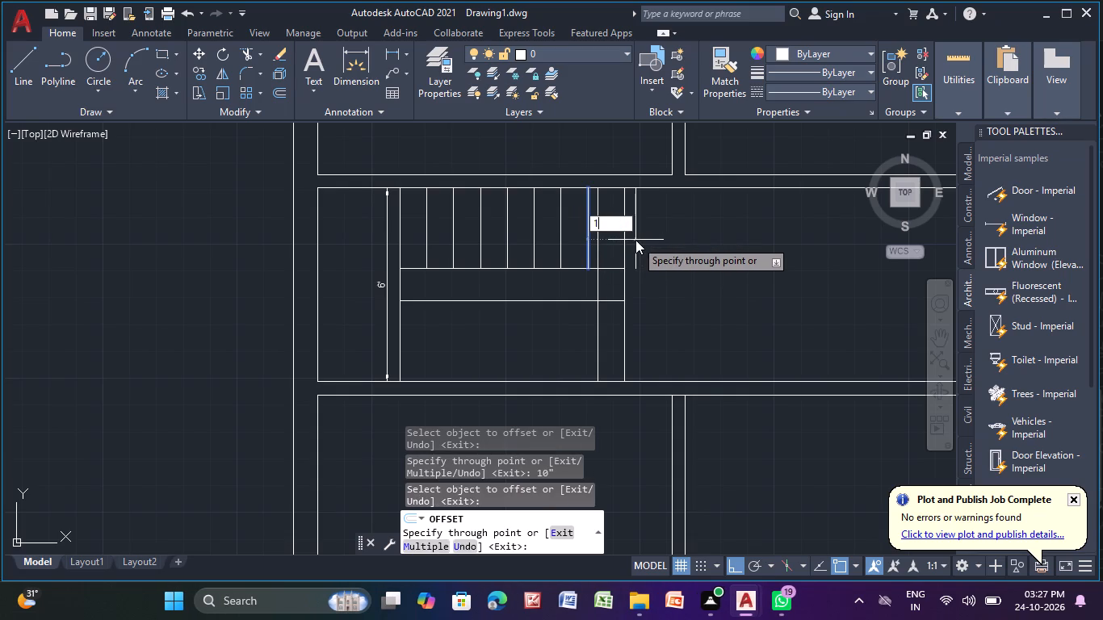
pyautogui.write('0"')
pyautogui.press('Return')
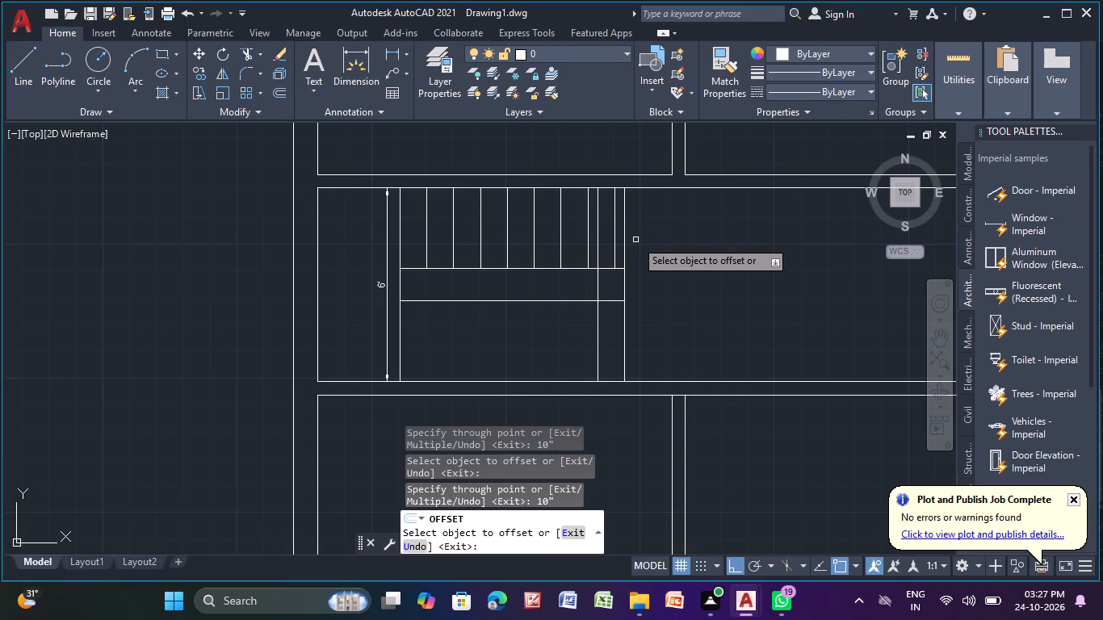
pyautogui.press('Escape')
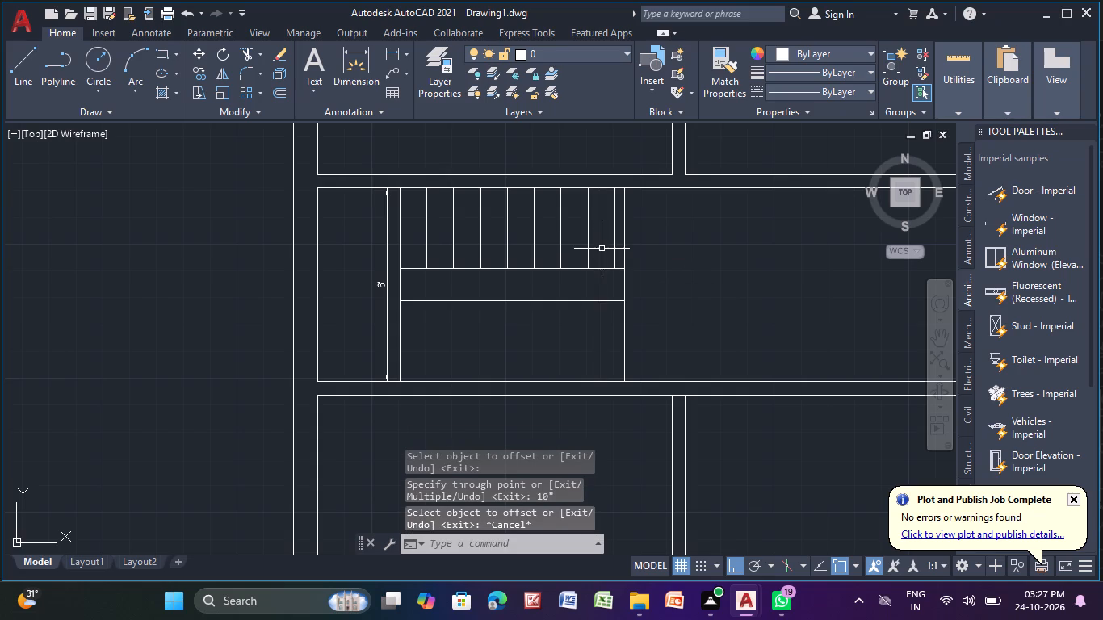
# Erase the full-height vertical line between the last two upper treads and both overlapping vertical lines at the staircase's east end.
pyautogui.click(597, 248)
pyautogui.press('Delete')
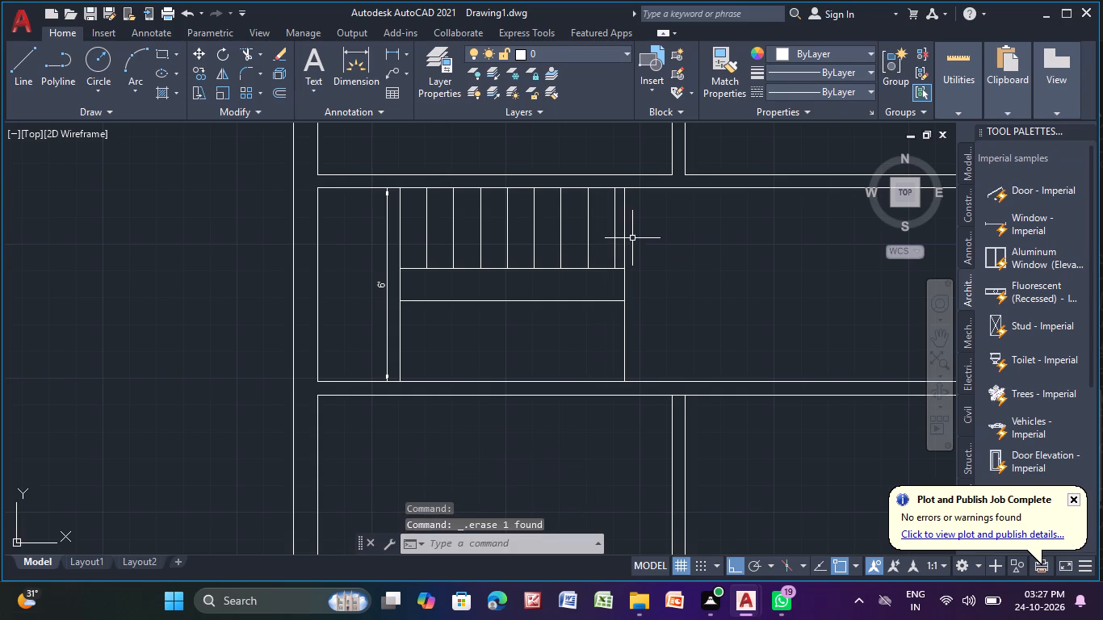
pyautogui.click(625, 237)
pyautogui.press('Delete')
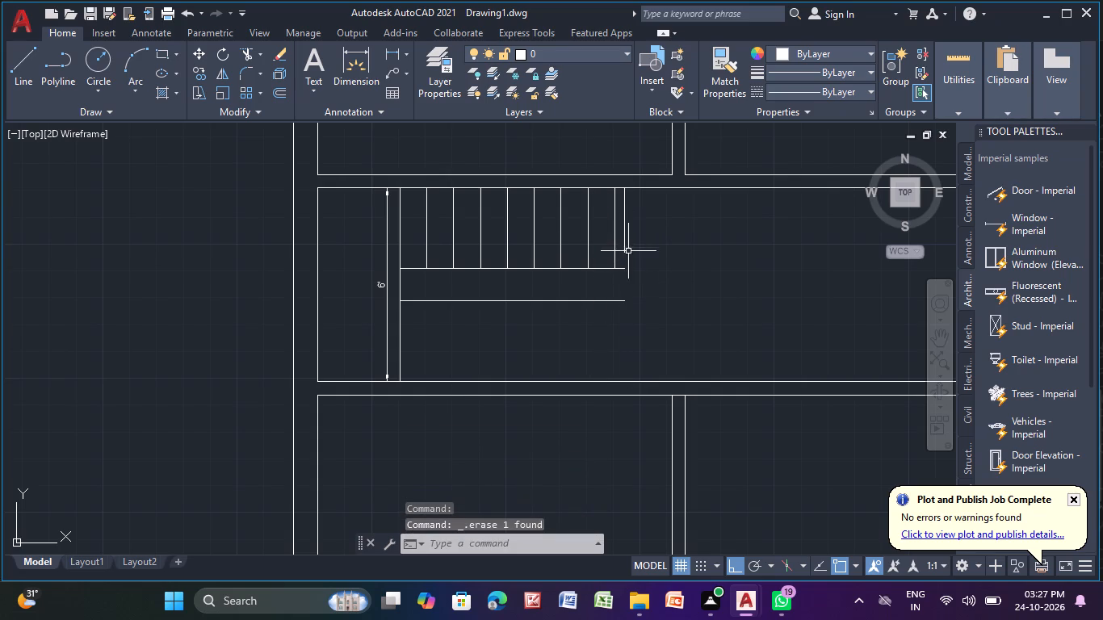
pyautogui.click(624, 232)
pyautogui.press('Delete')
# Offset the lower flight's west end line eastward three times in succession, 10" apart.
pyautogui.click(280, 92)
pyautogui.press('Return')
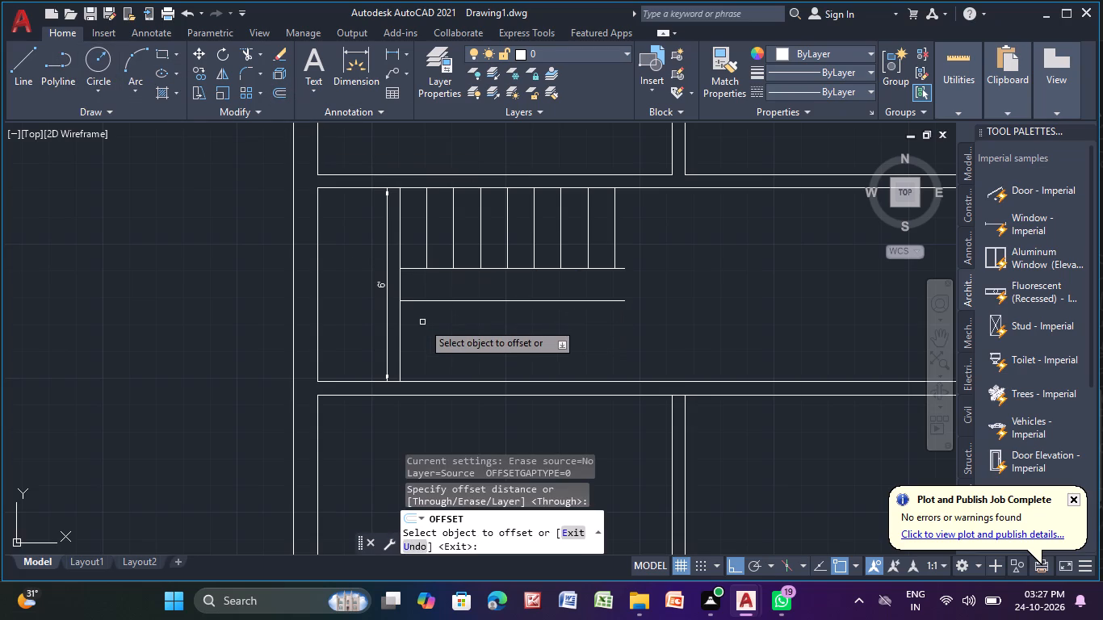
pyautogui.click(399, 345)
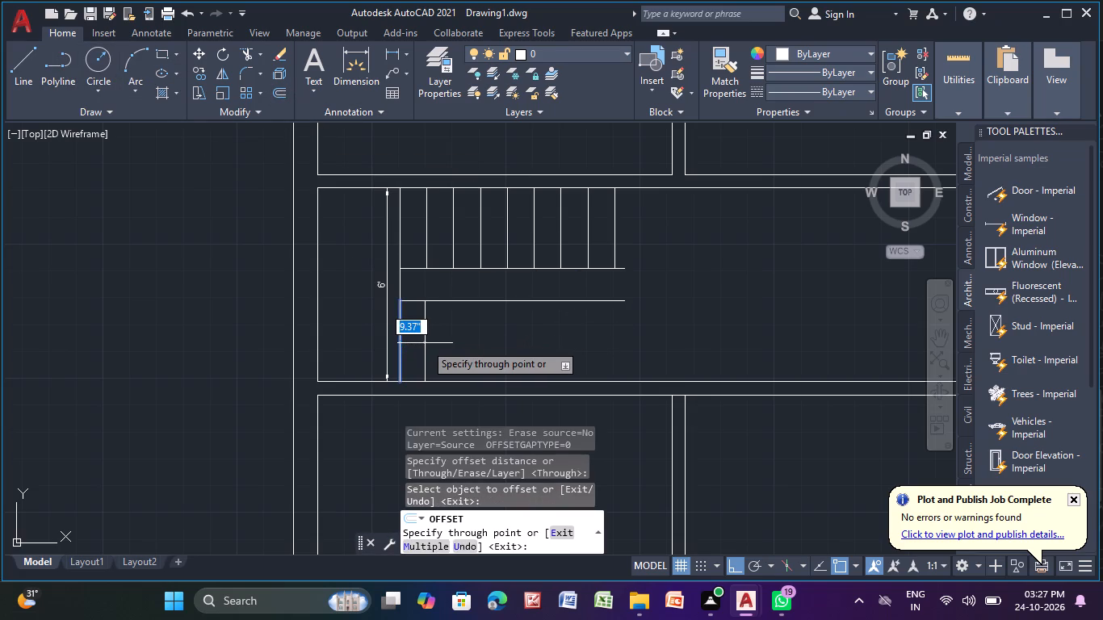
pyautogui.write('10"')
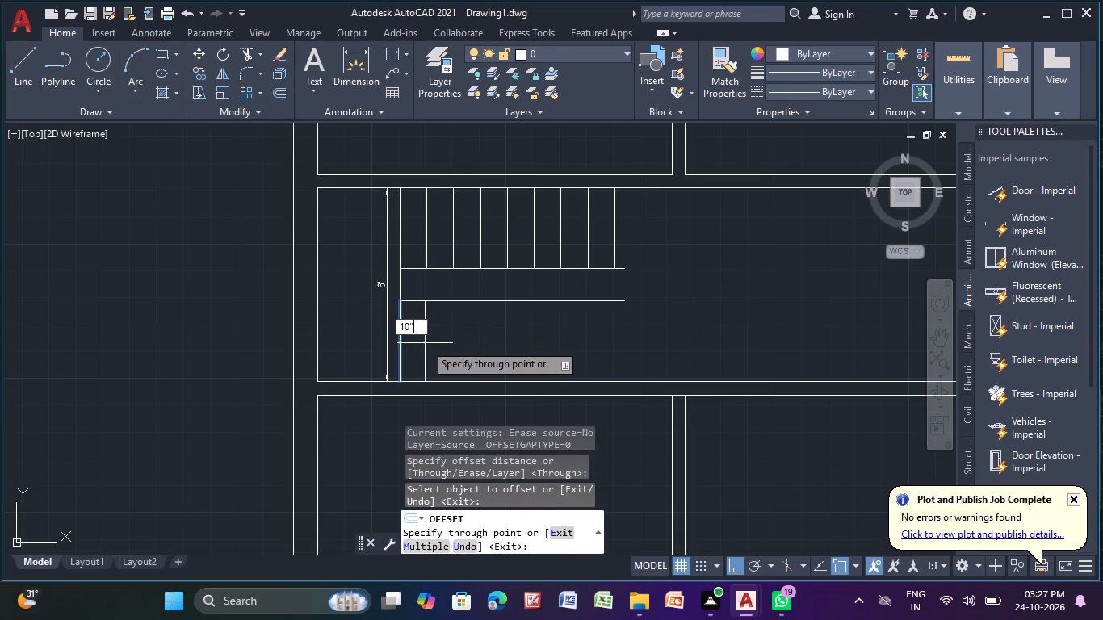
pyautogui.press('Return')
pyautogui.click(425, 343)
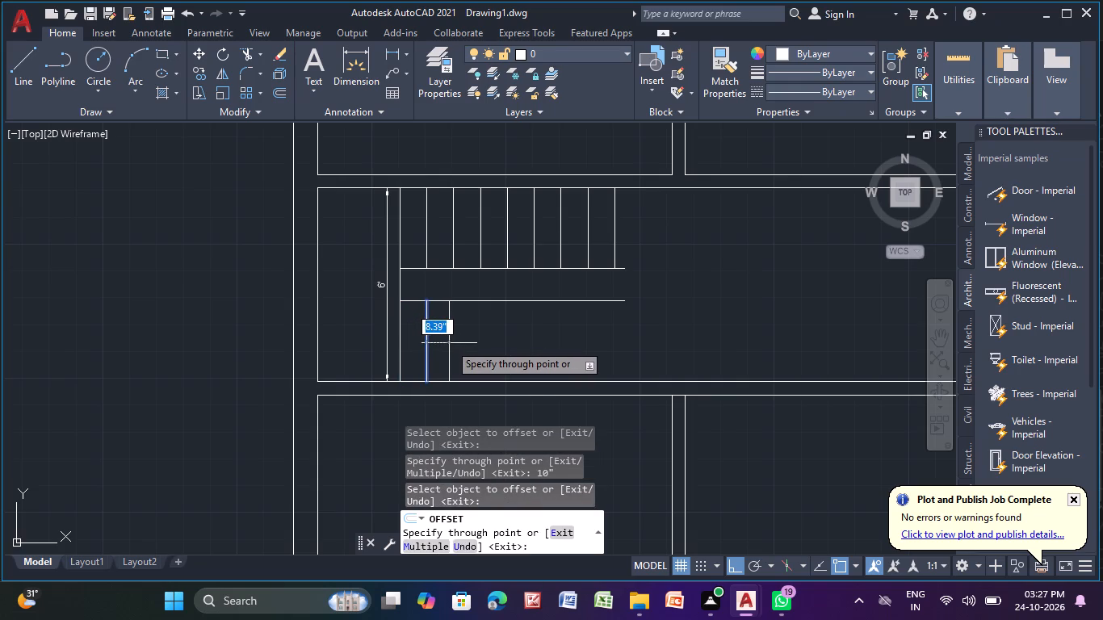
pyautogui.write('10')
pyautogui.hotkey('shift', '"')
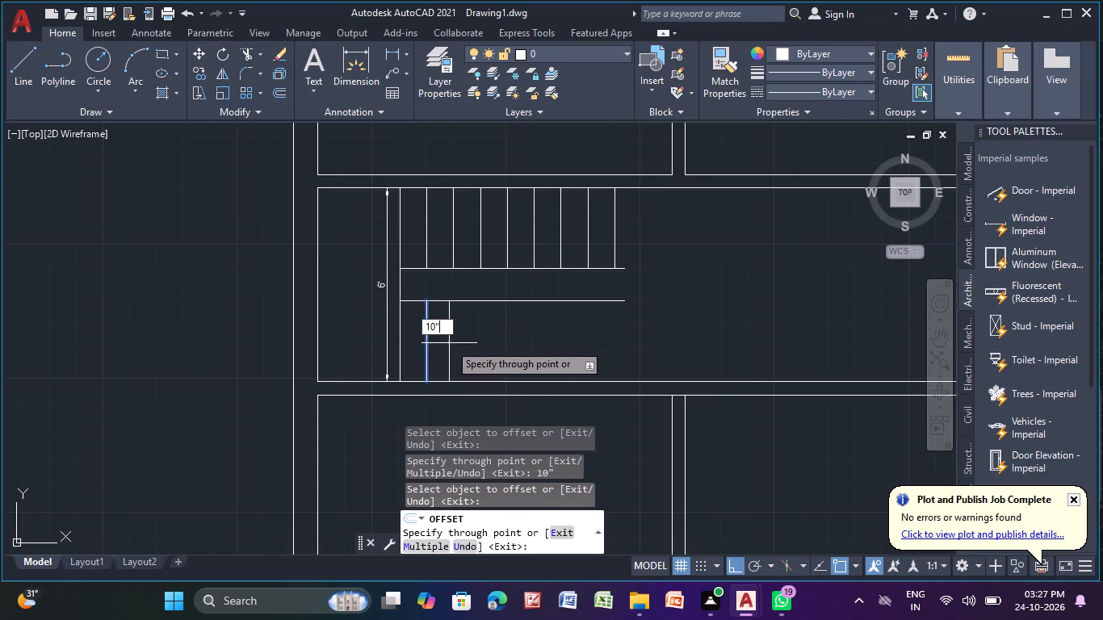
pyautogui.press('Return')
pyautogui.click(453, 328)
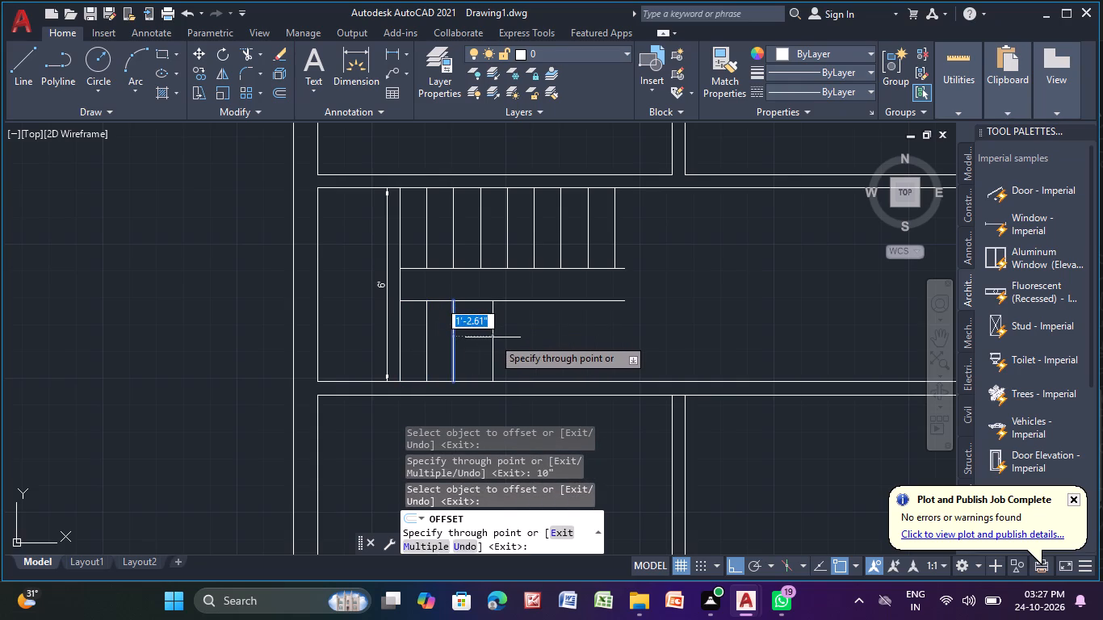
pyautogui.write('10"')
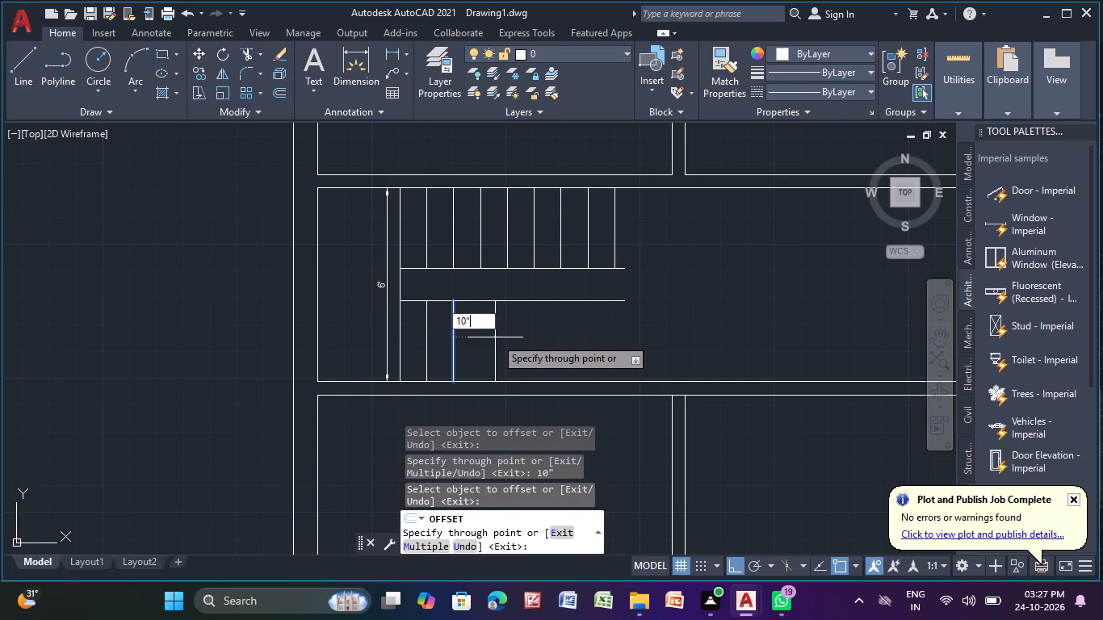
pyautogui.press('Return')
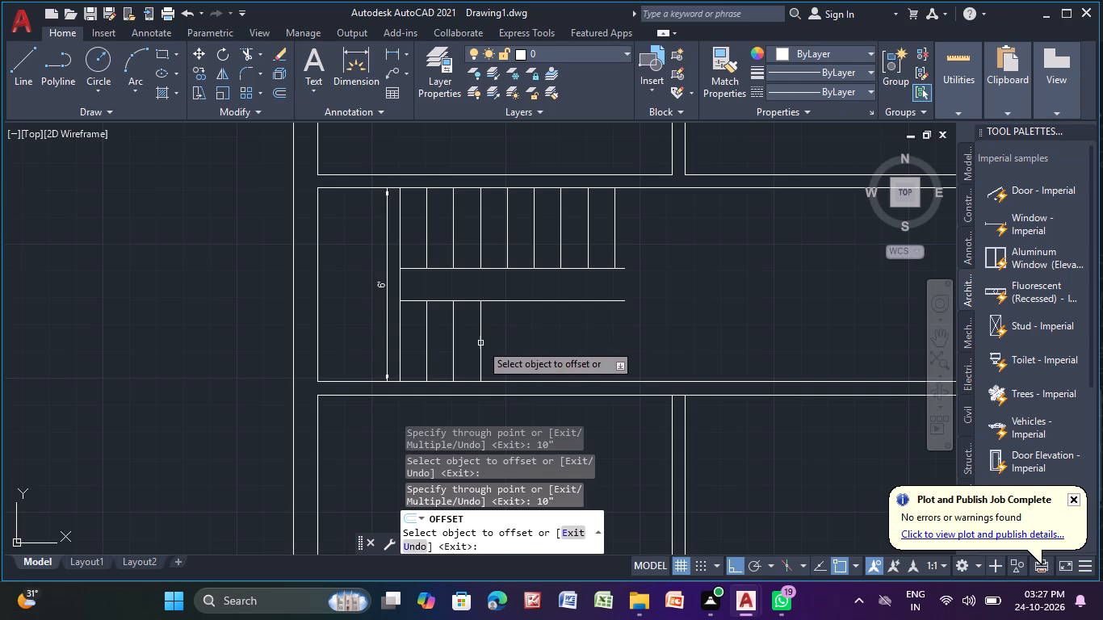
# Offset the lower flight's easternmost tread line eastward three more times in succession, 10" apart.
pyautogui.click(479, 343)
pyautogui.write('10"')
pyautogui.press('Return')
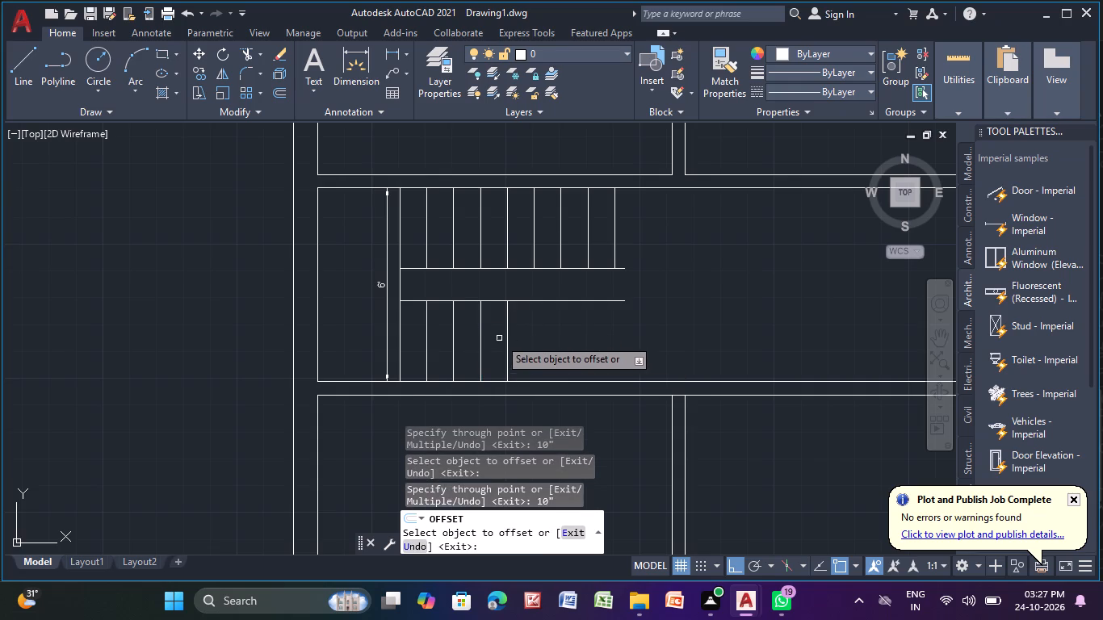
pyautogui.click(508, 335)
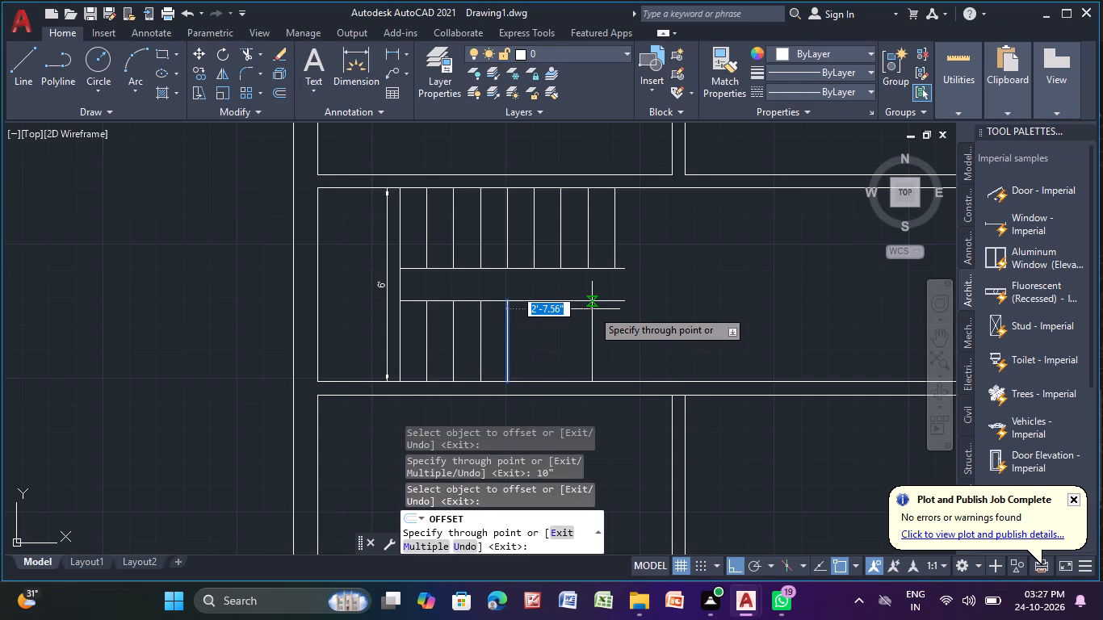
pyautogui.press('1')
pyautogui.write('0"')
pyautogui.press('Return')
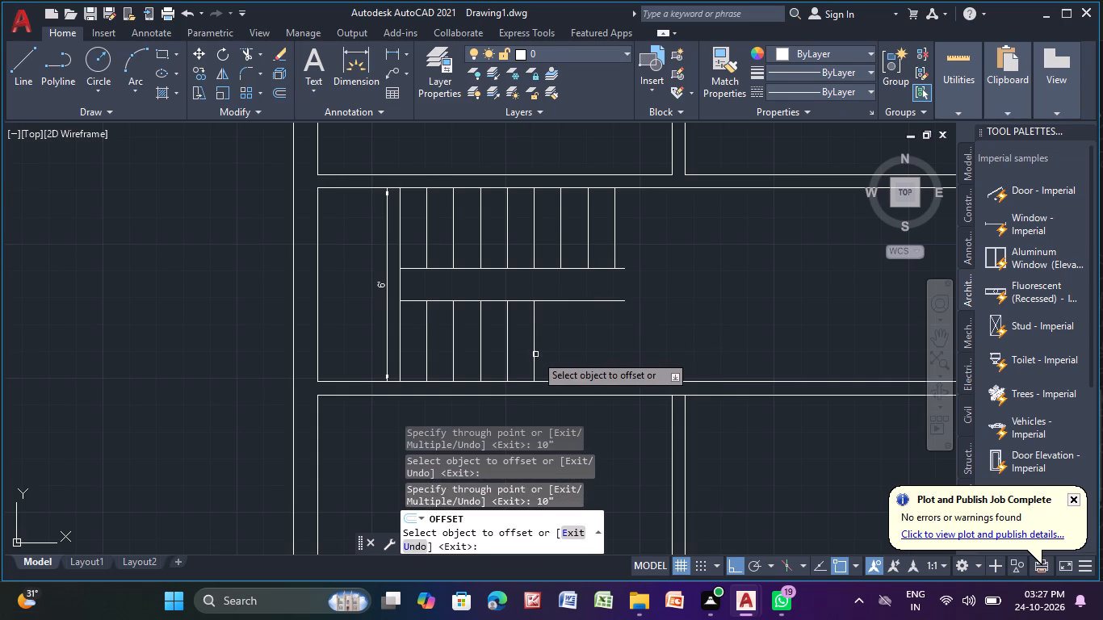
pyautogui.click(535, 354)
pyautogui.press('1')
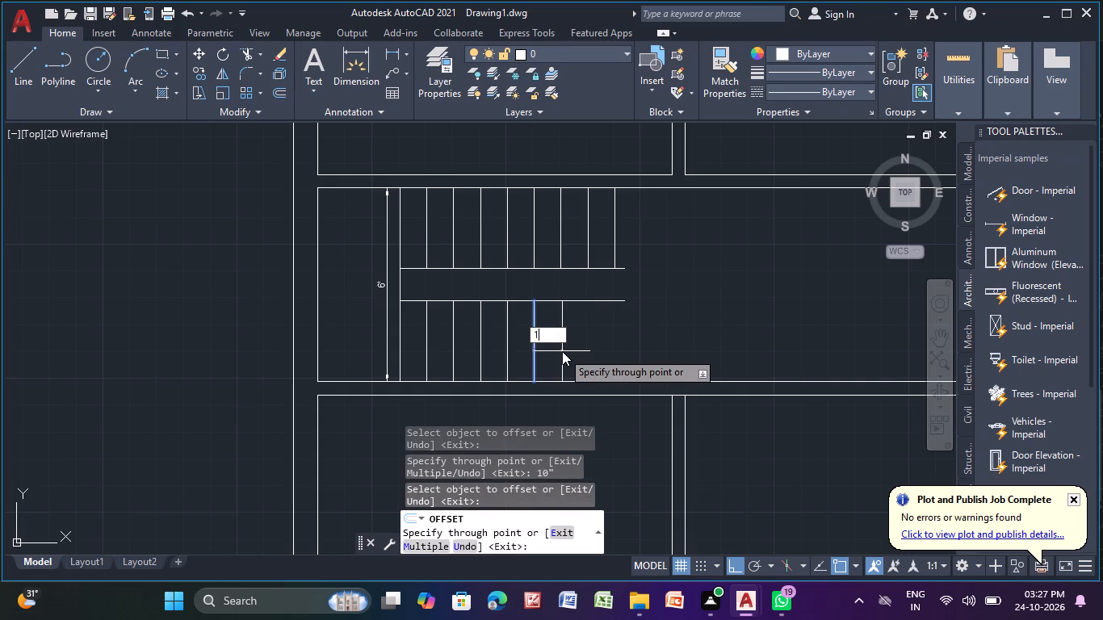
pyautogui.press('0')
pyautogui.hotkey('shift', '"')
pyautogui.press('Return')
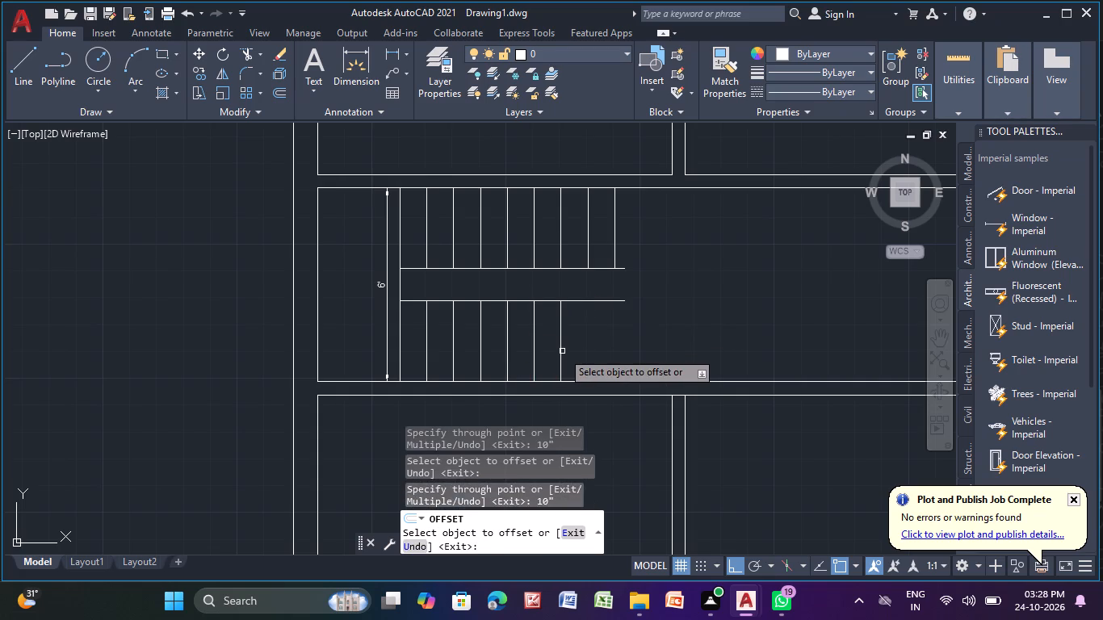
# Offset the lower flight's easternmost tread line eastward twice more in succession, 10" apart, and finish the offset.
pyautogui.click(562, 351)
pyautogui.press('1')
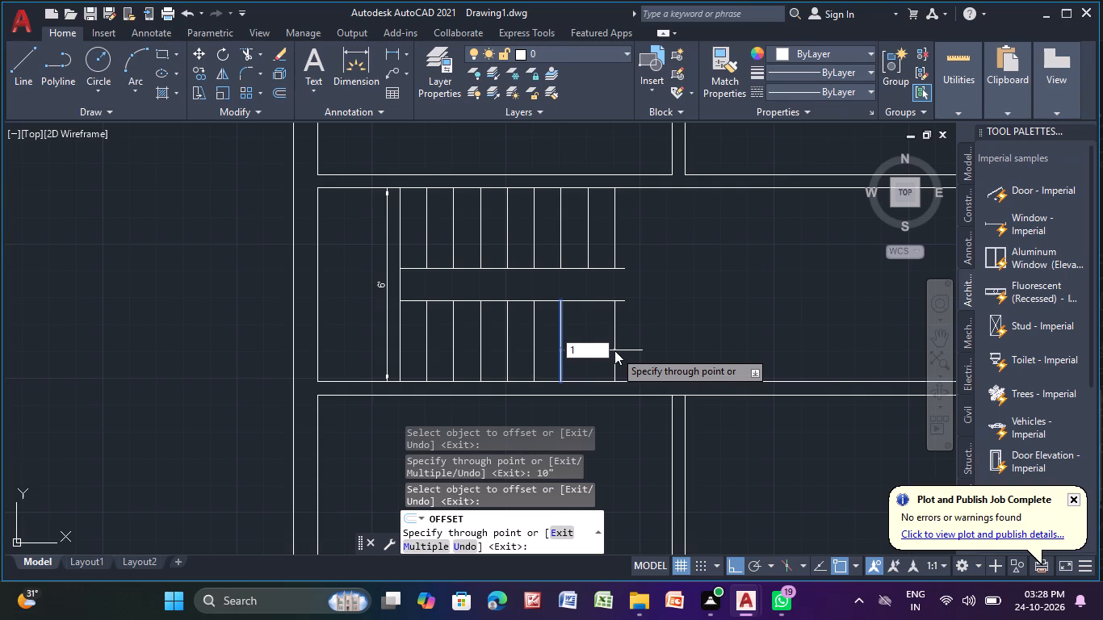
pyautogui.press('0')
pyautogui.hotkey('shift', '"')
pyautogui.press('Return')
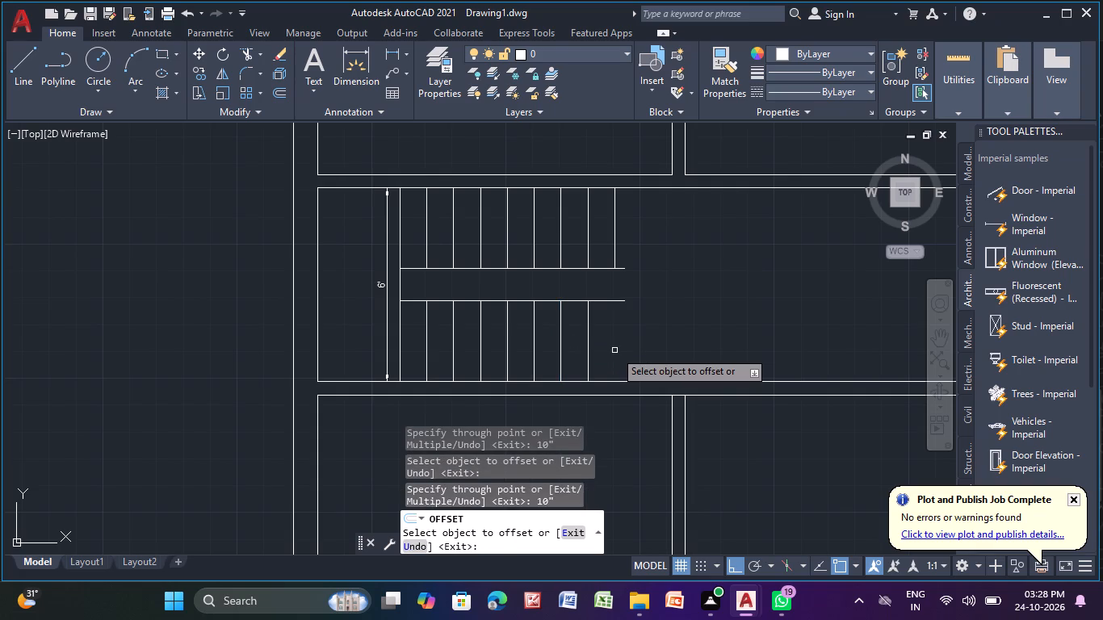
pyautogui.click(589, 350)
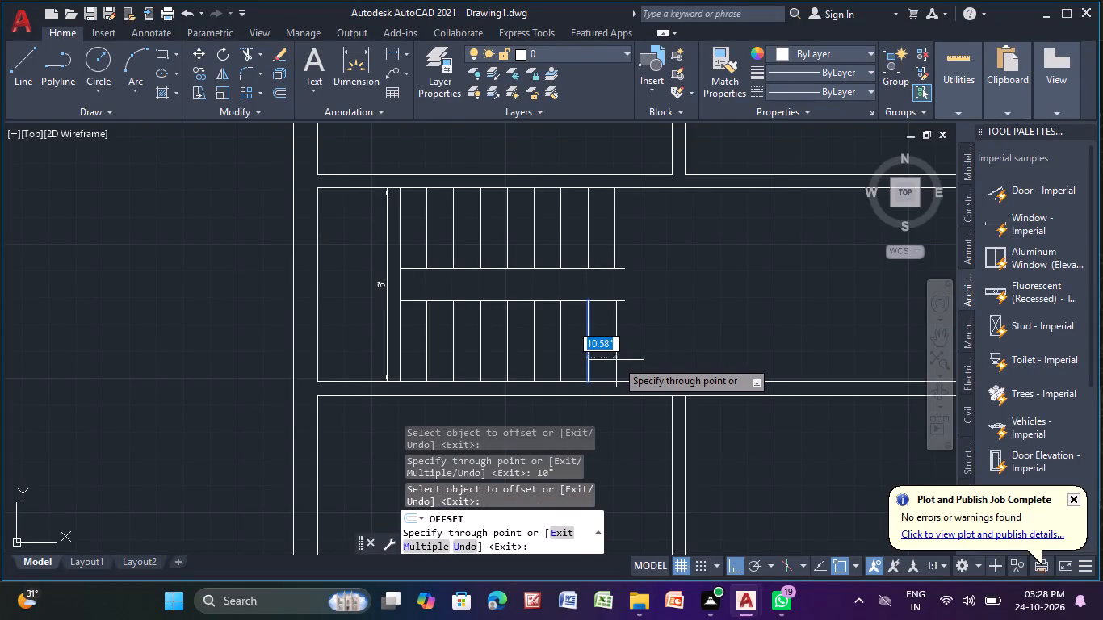
pyautogui.press('1')
pyautogui.press('0')
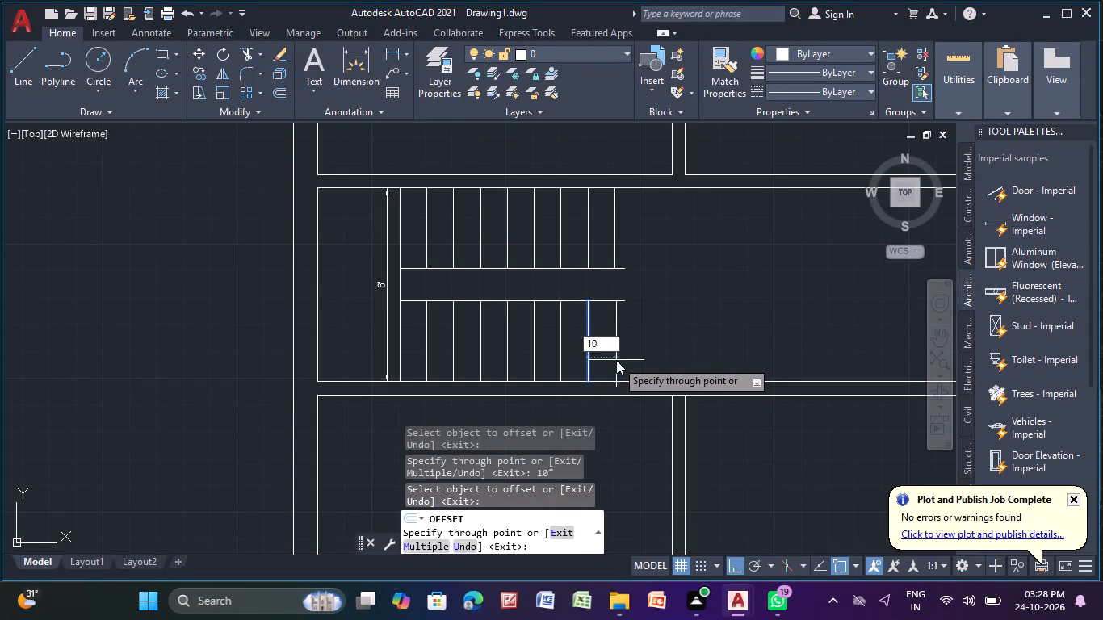
pyautogui.hotkey('shift', '"')
pyautogui.press('Return')
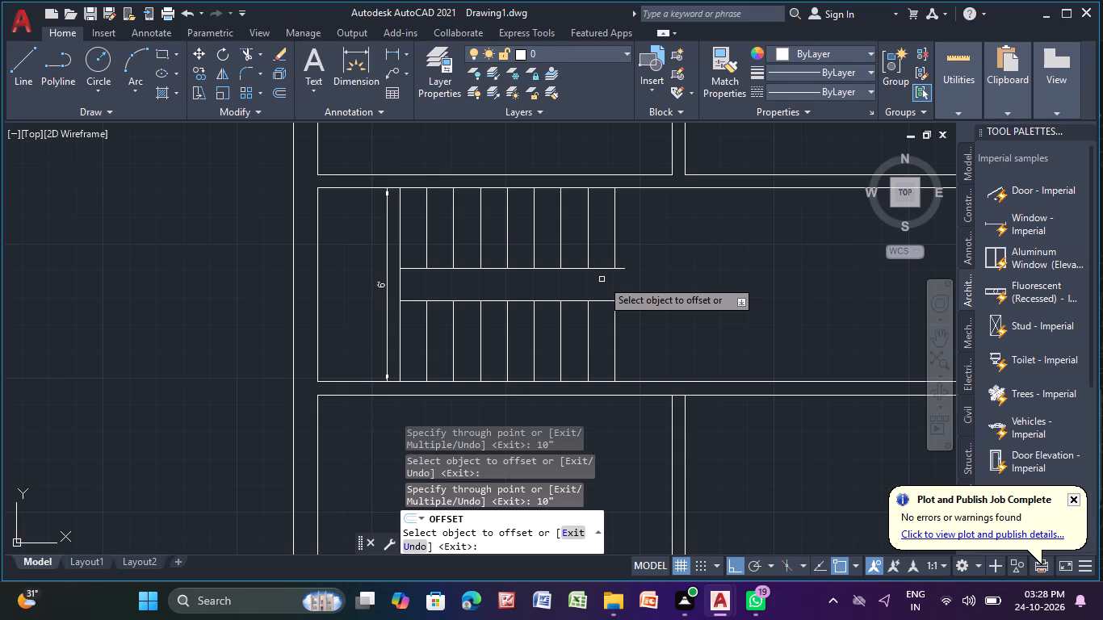
pyautogui.press('`')
pyautogui.press('`')
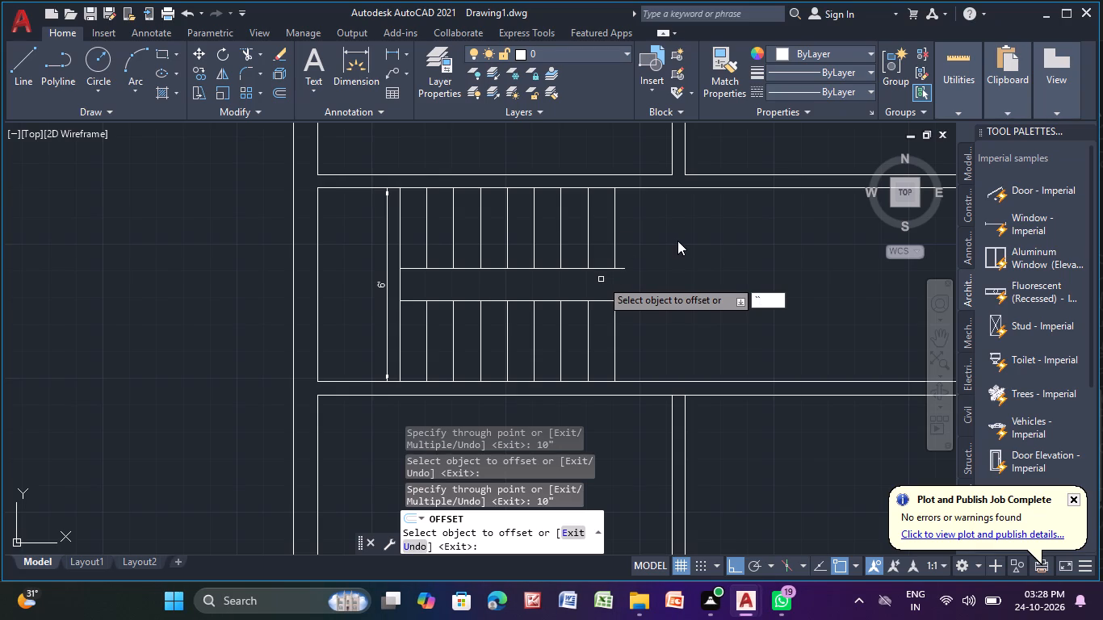
pyautogui.press('Escape')
pyautogui.press('Escape')
# Trim the overhanging east ends of both flights' inner horizontal lines back to the last tread lines.
pyautogui.click(241, 53)
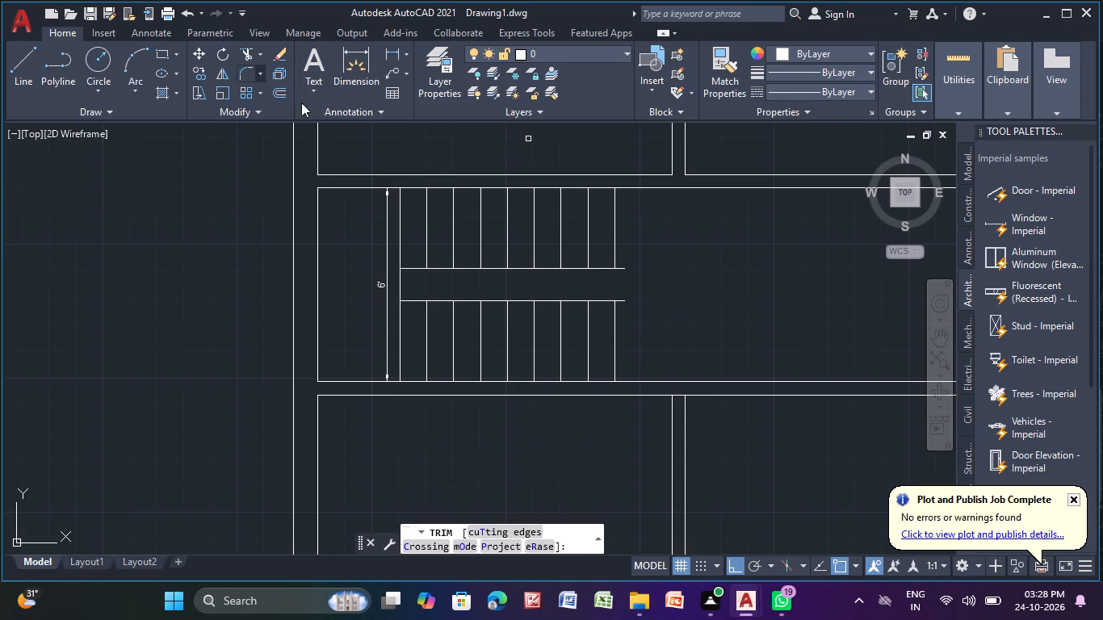
pyautogui.click(619, 269)
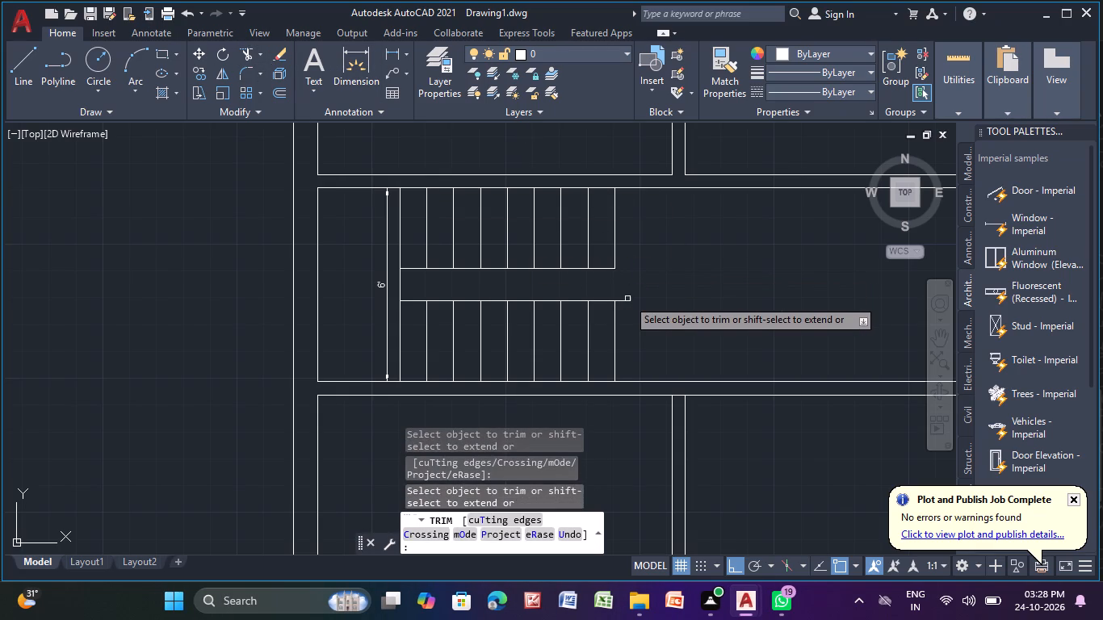
pyautogui.click(622, 300)
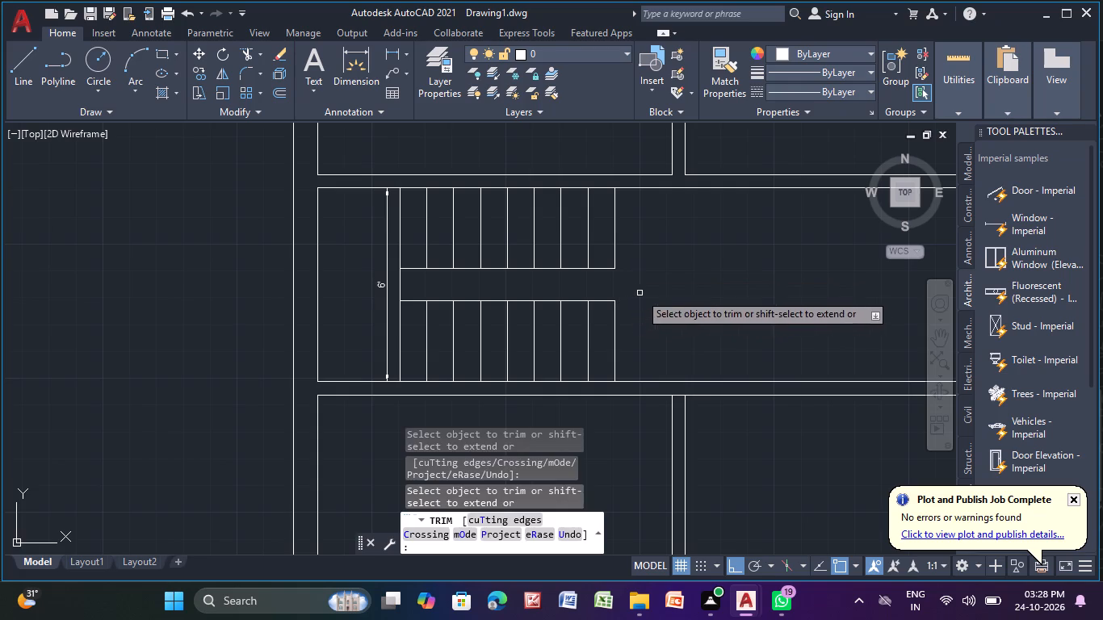
pyautogui.press('Escape')
pyautogui.press('Escape')
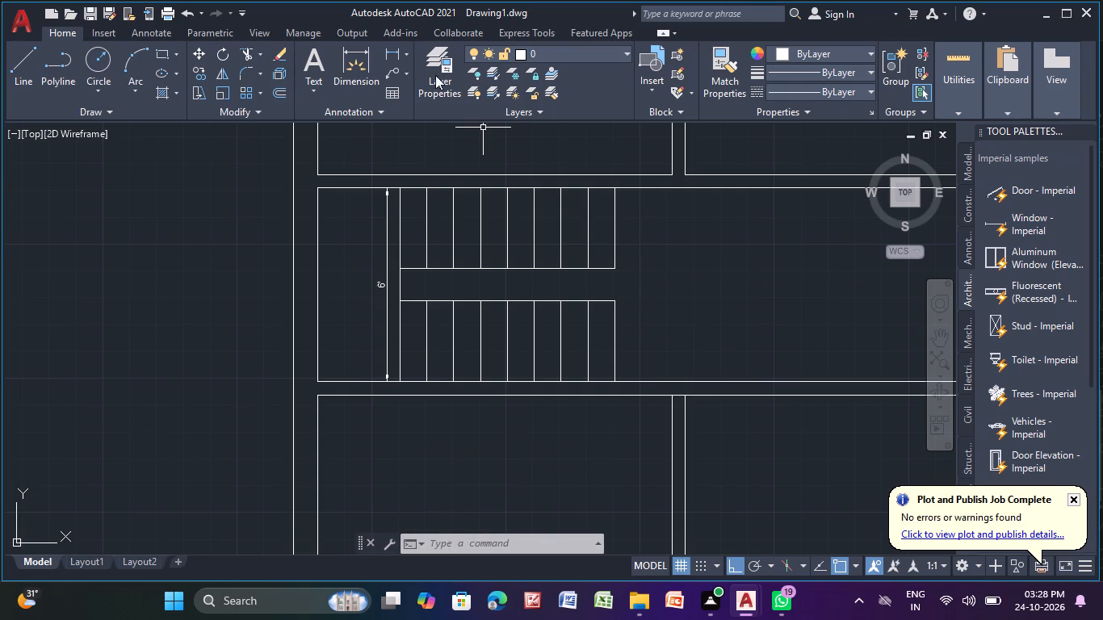
# Trim away the lower flight's easternmost tread line and the inner edge segment leading to it, shortening that flight by one tread.
pyautogui.click(245, 53)
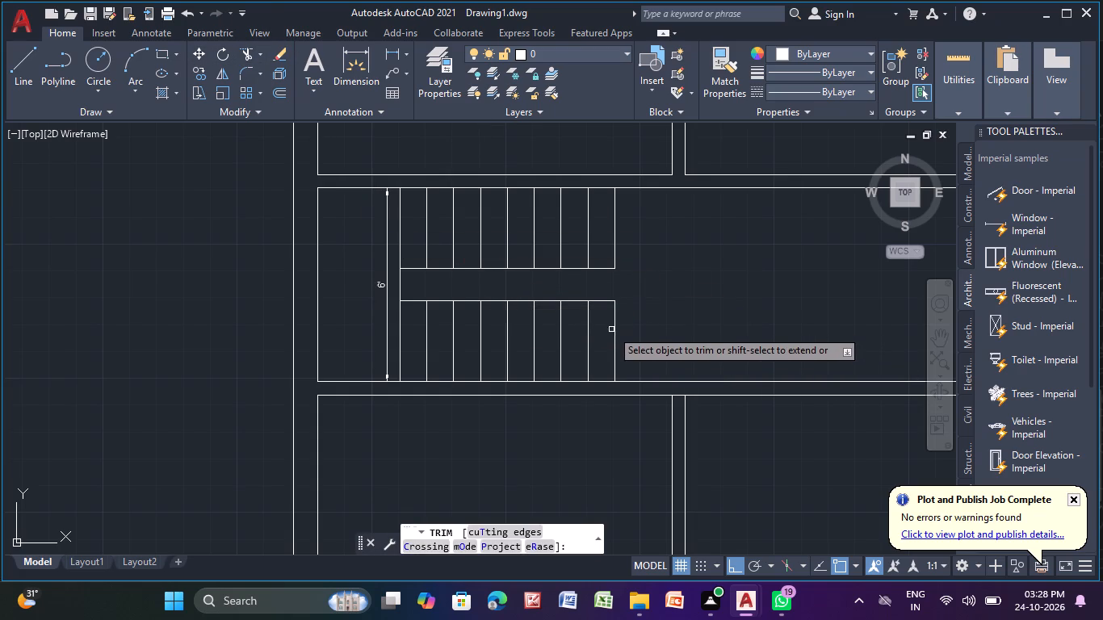
pyautogui.moveTo(603, 335); pyautogui.dragTo(621, 333)
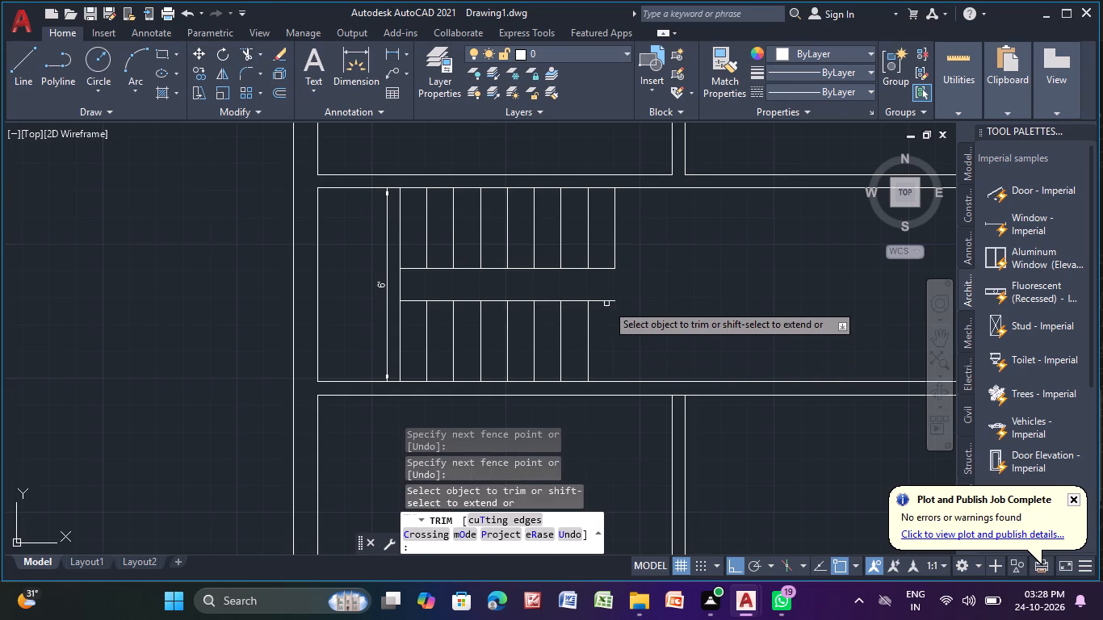
pyautogui.click(606, 303)
pyautogui.press('Escape')
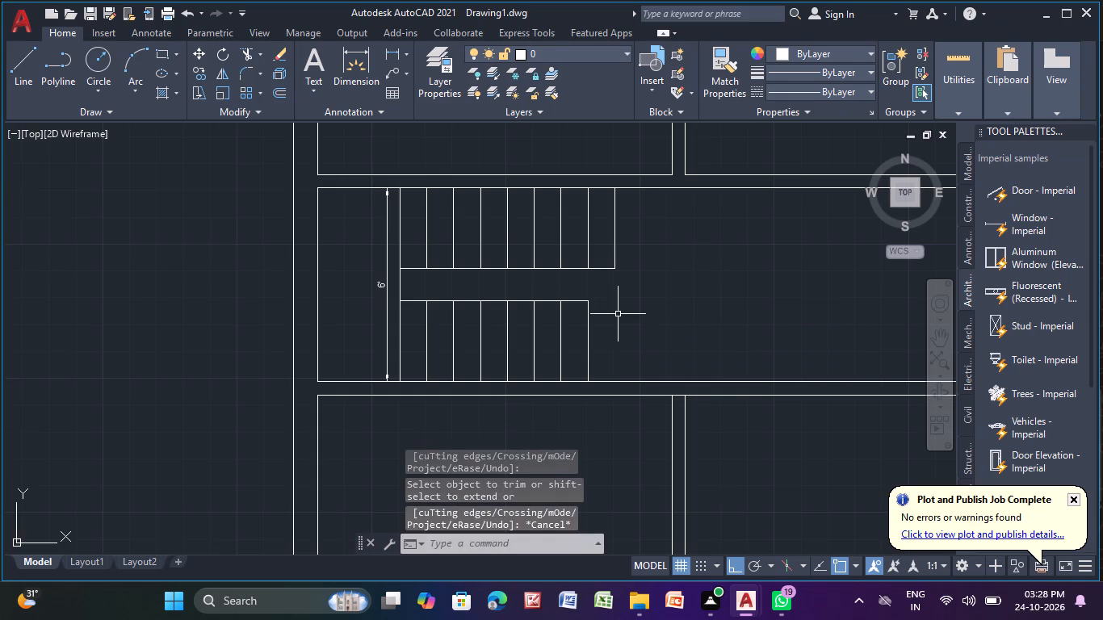
# Draw a U-shaped walking line from the upper flight's east end midpoint to the landing, about 3'-6" south, and back to the lower flight's east end.
pyautogui.click(21, 68)
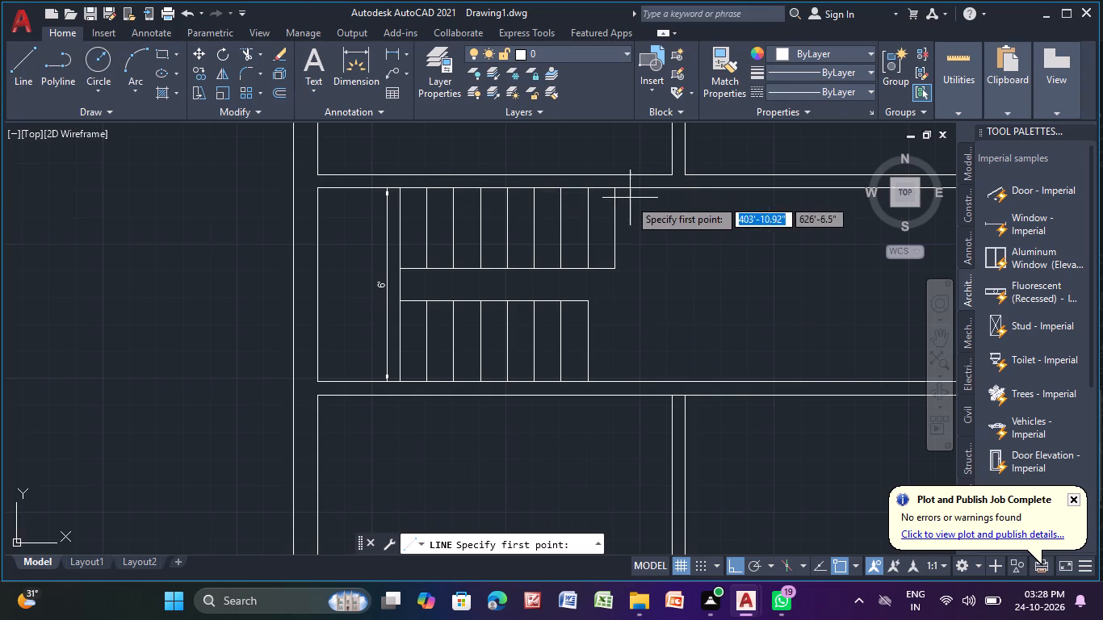
pyautogui.click(610, 223)
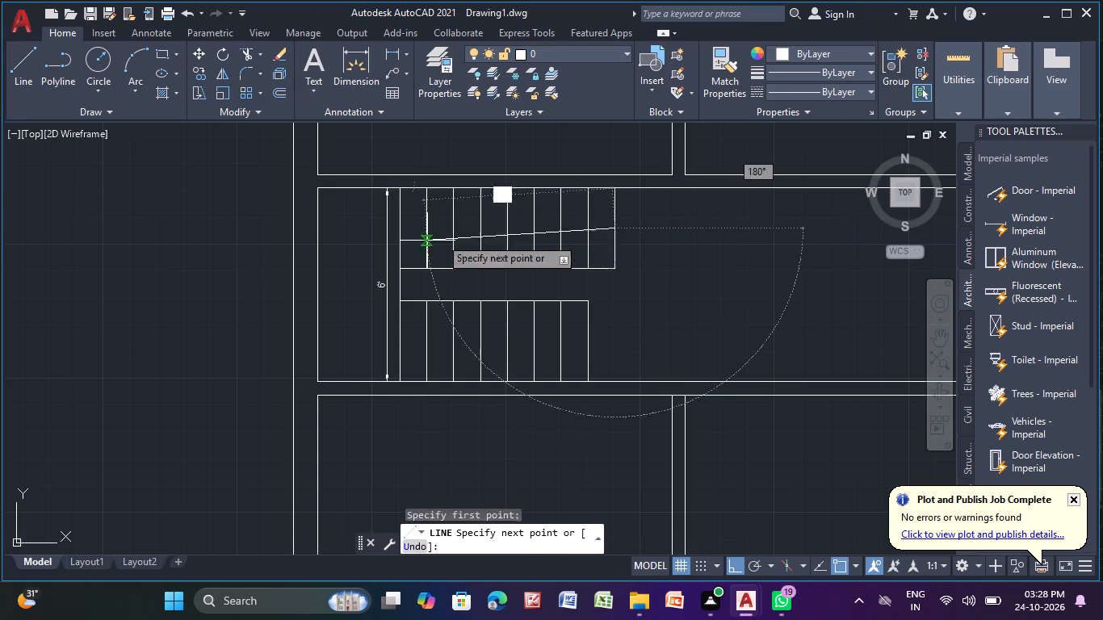
pyautogui.click(358, 236)
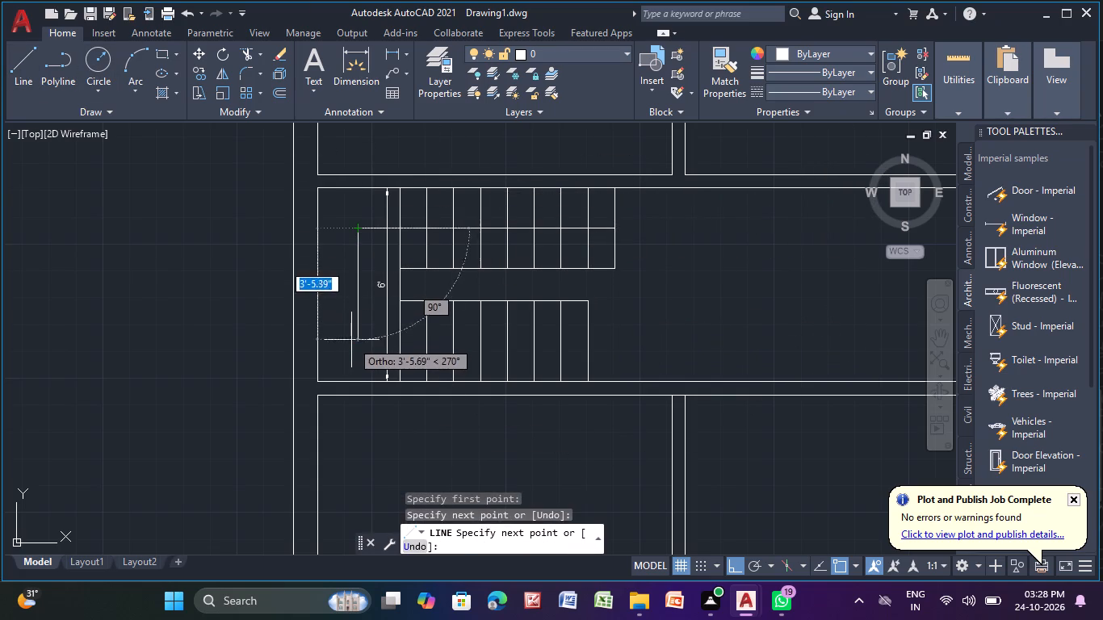
pyautogui.click(351, 340)
pyautogui.click(593, 340)
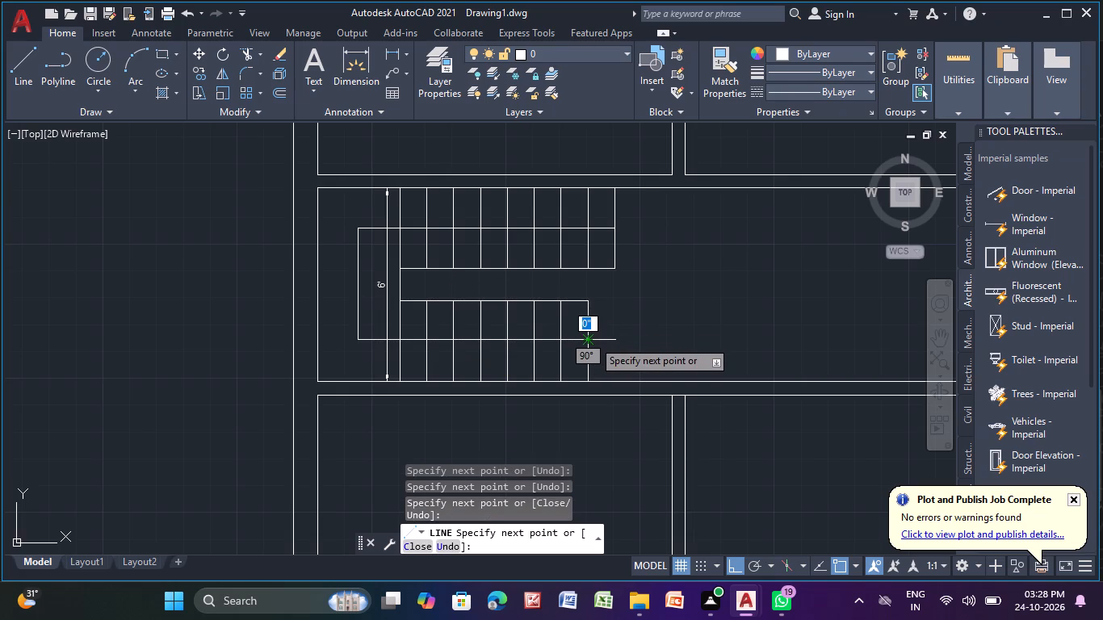
pyautogui.press('Escape')
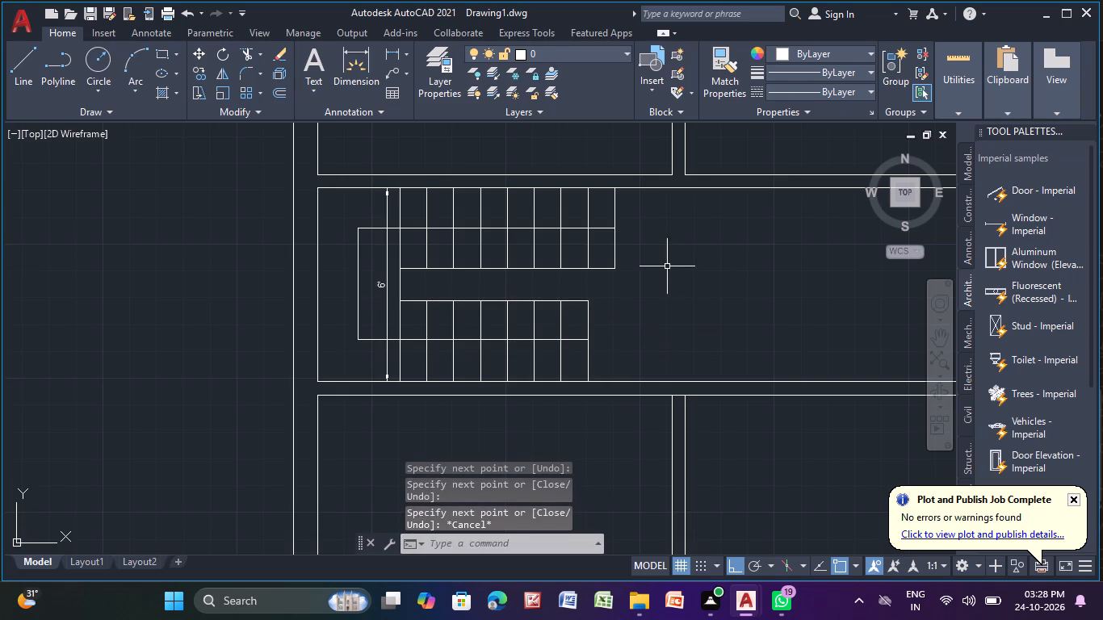
# Draw a vertical line from the lower flight's inner northeast corner up to the upper flight's inner edge, closing the gap between flights.
pyautogui.scroll(-1, 663, 282)
pyautogui.moveTo(663, 282); pyautogui.dragTo(451, 327, button='middle')
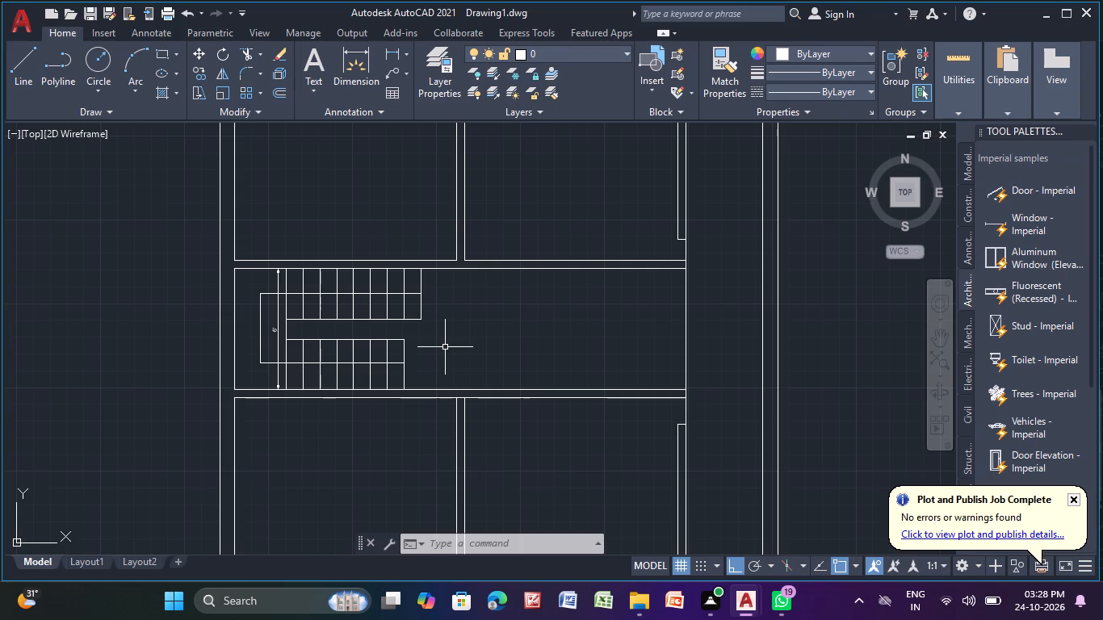
pyautogui.scroll(2, 411, 352)
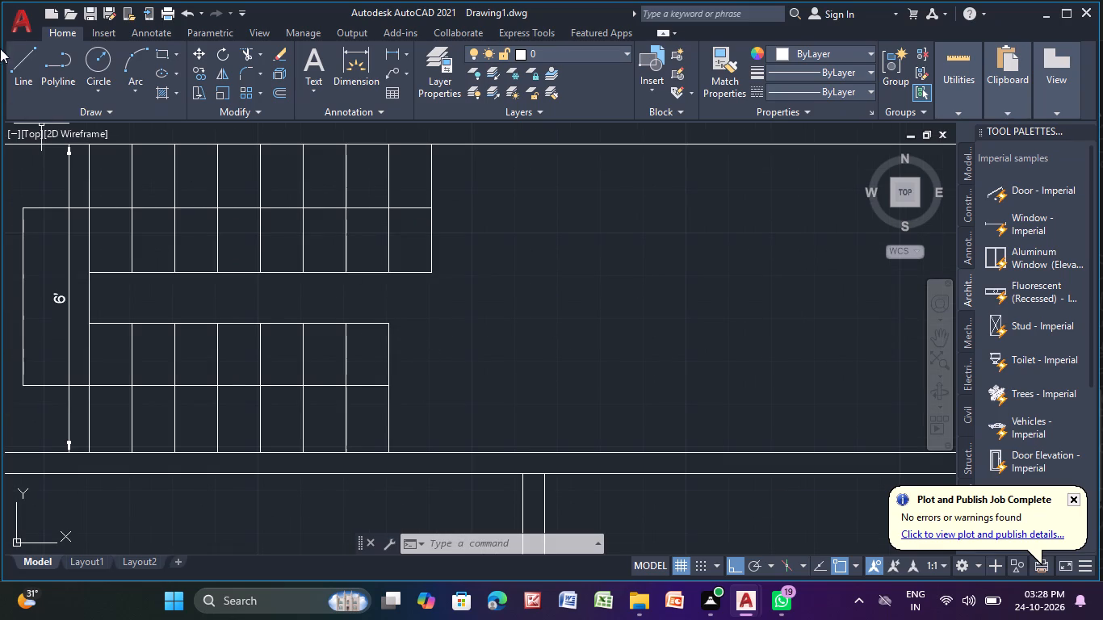
pyautogui.click(26, 64)
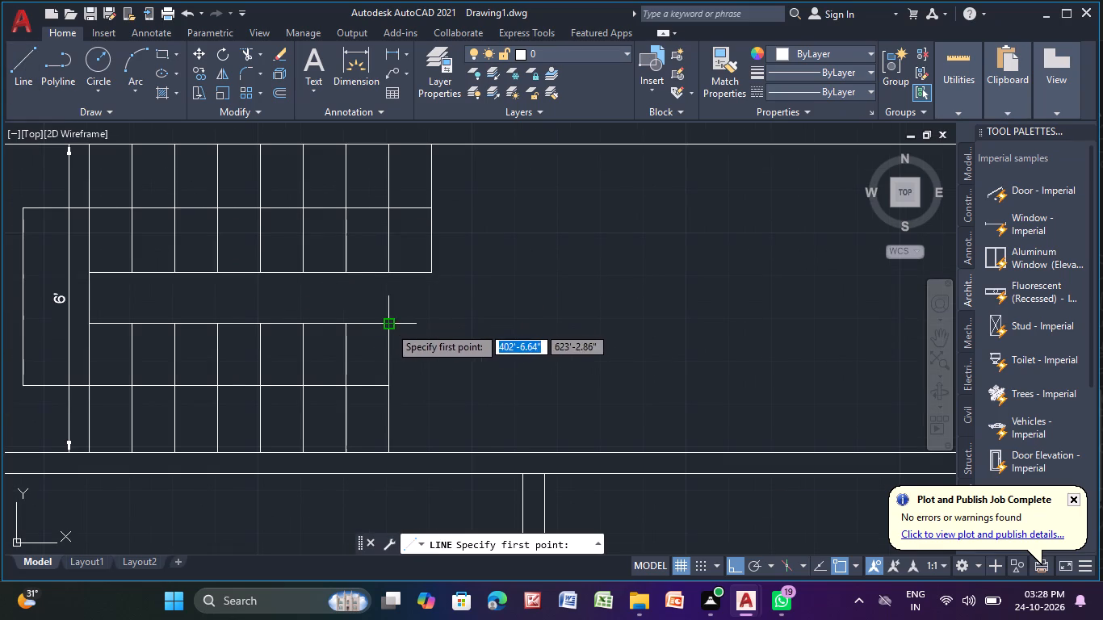
pyautogui.click(389, 326)
pyautogui.click(393, 271)
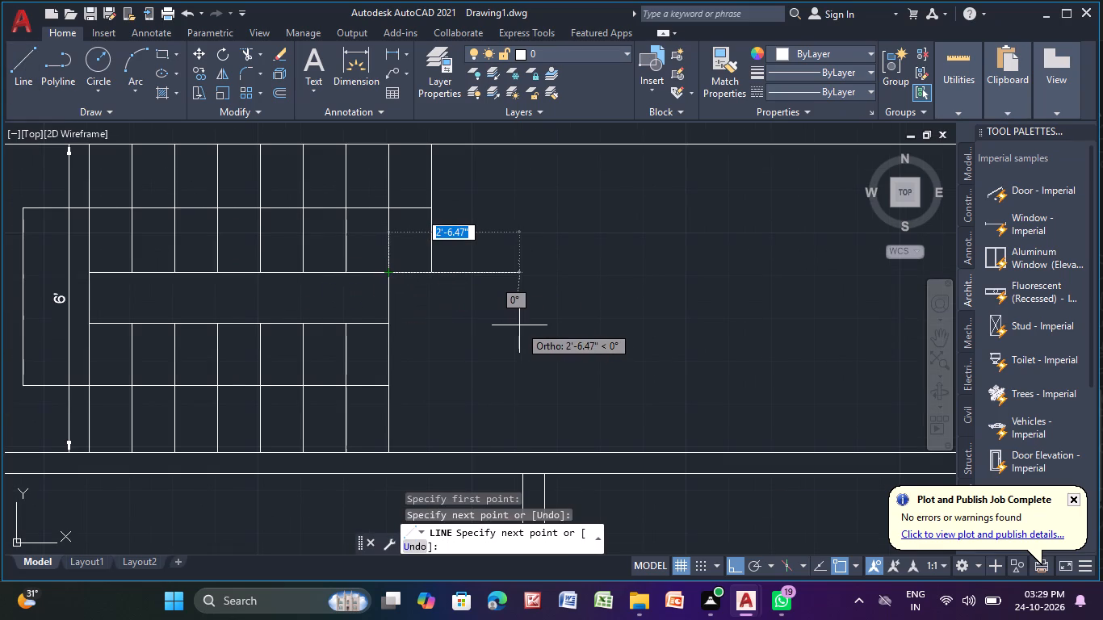
pyautogui.press('Escape')
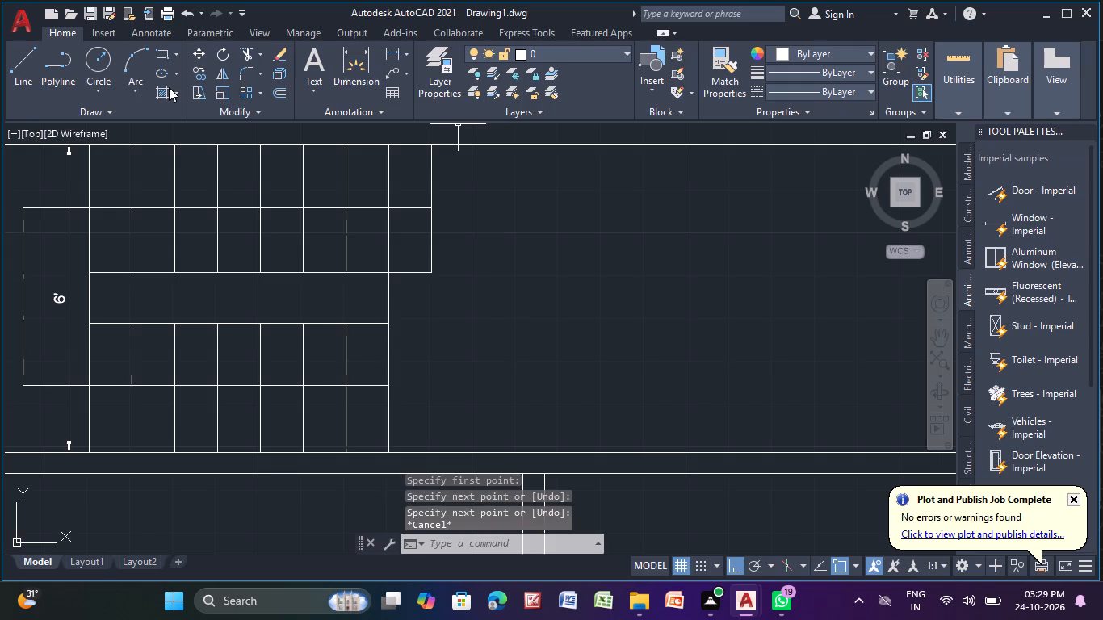
# Hatch the central room's floor area east of the staircase with the AR-HBONE pattern at scale 0.09.
pyautogui.click(169, 87)
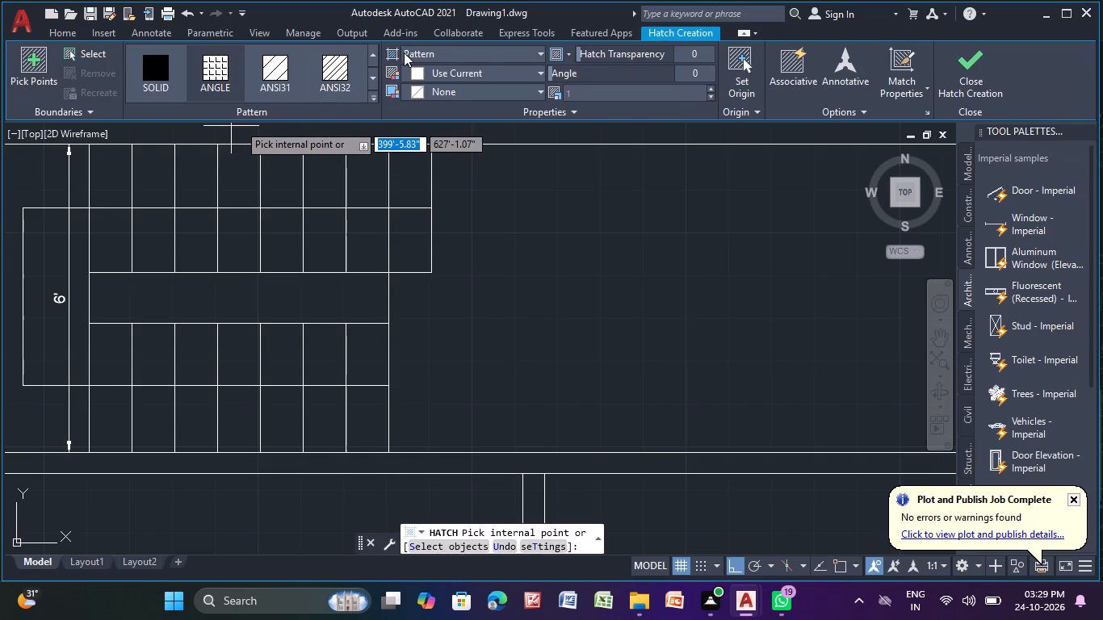
pyautogui.click(376, 97)
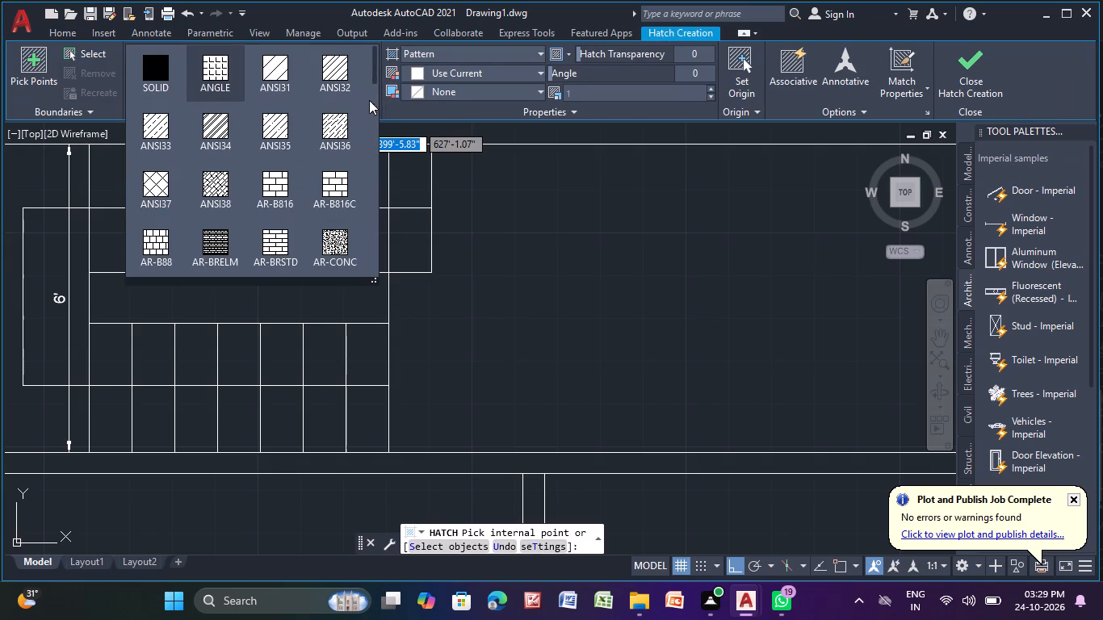
pyautogui.scroll(-3, 299, 141)
pyautogui.scroll(1, 299, 141)
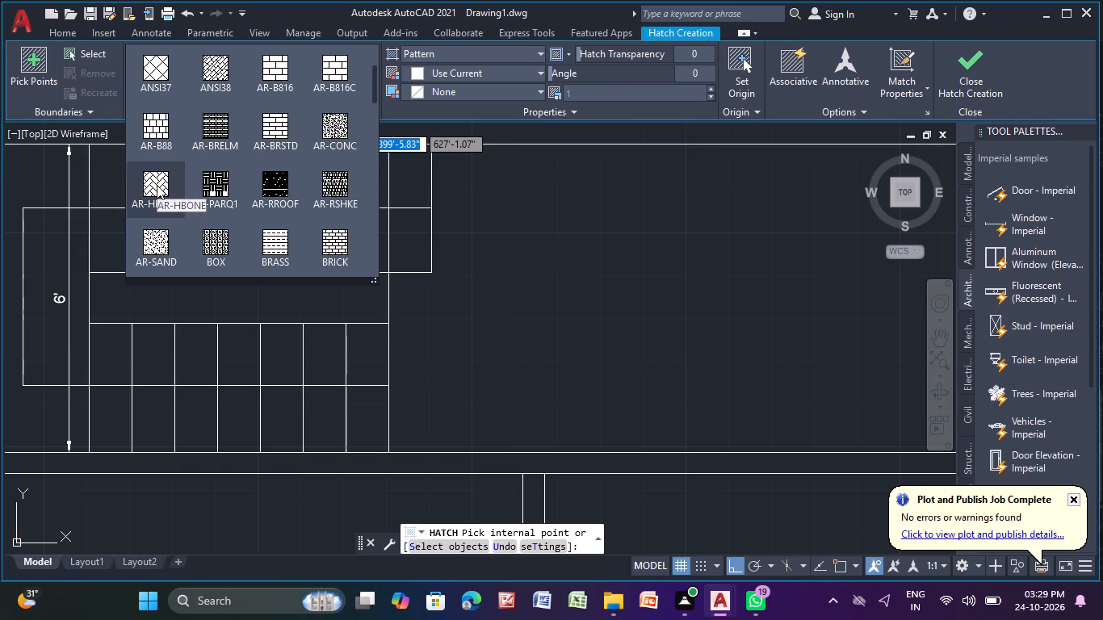
pyautogui.scroll(-2, 157, 185)
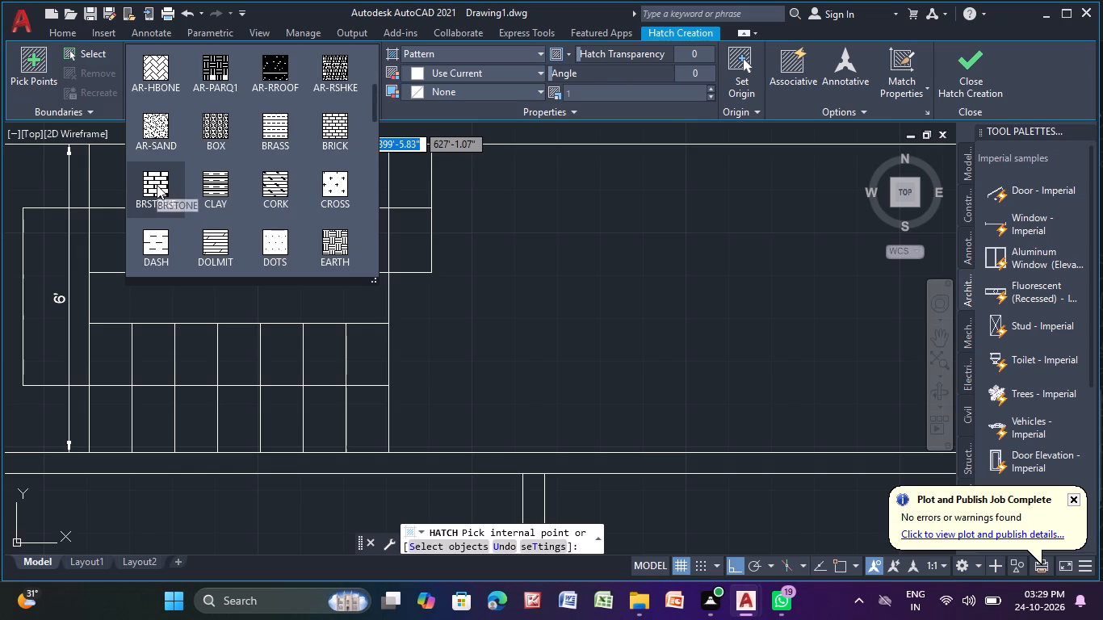
pyautogui.scroll(-8, 157, 185)
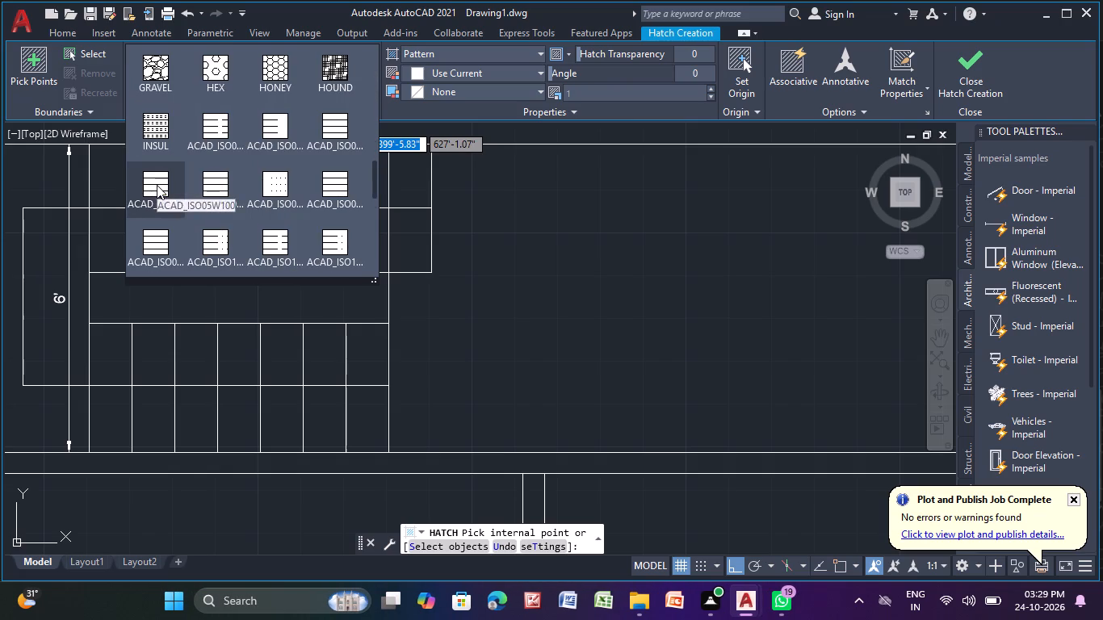
pyautogui.scroll(-5, 157, 185)
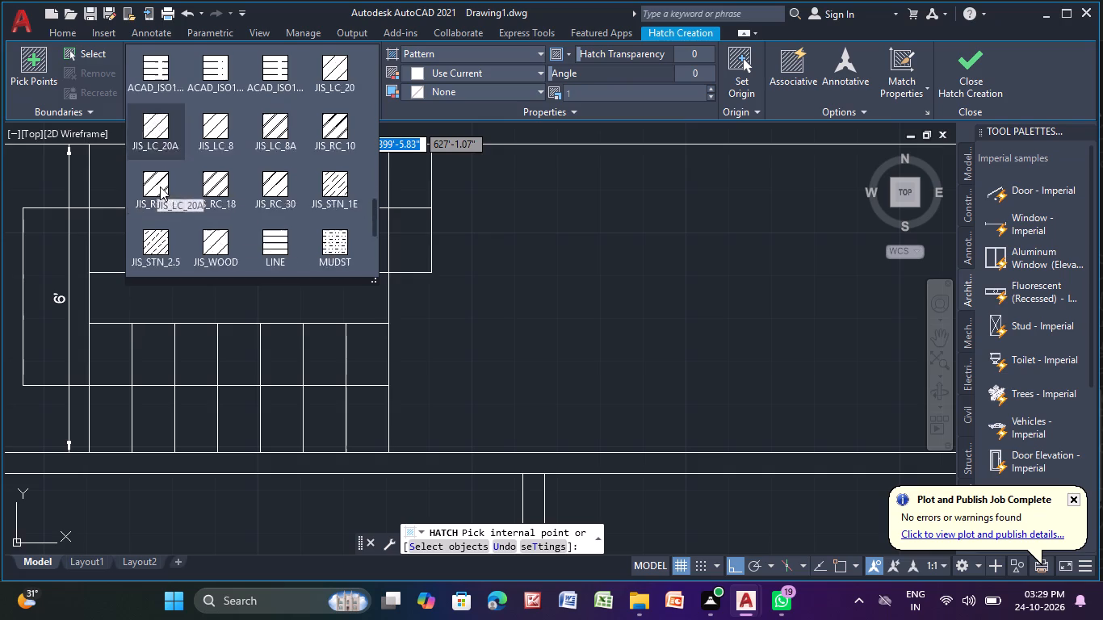
pyautogui.scroll(-1, 160, 186)
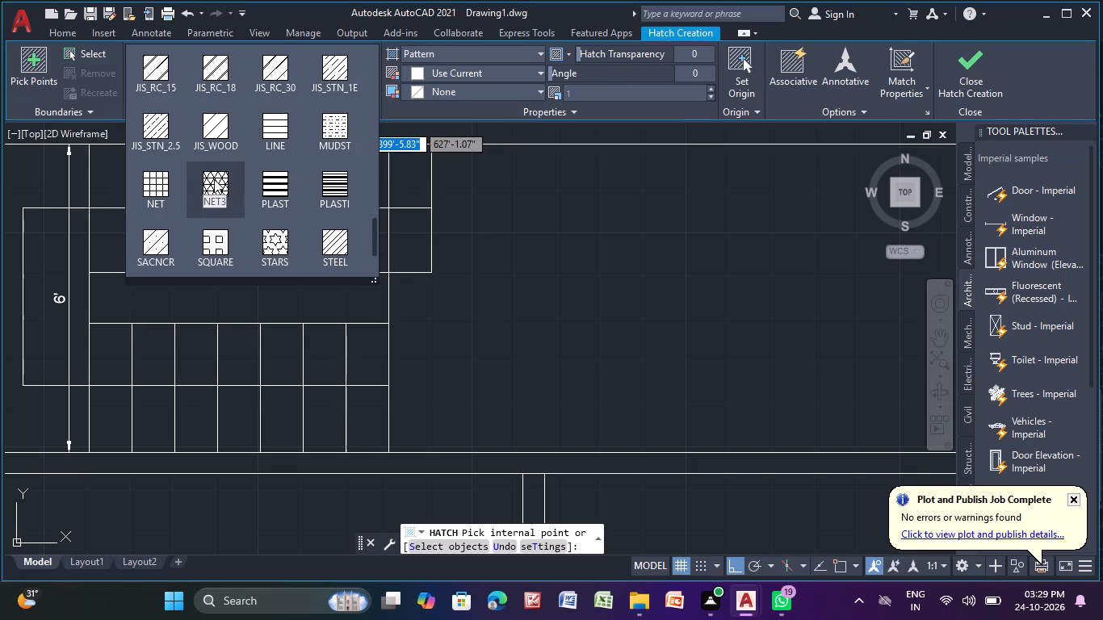
pyautogui.scroll(-3, 214, 179)
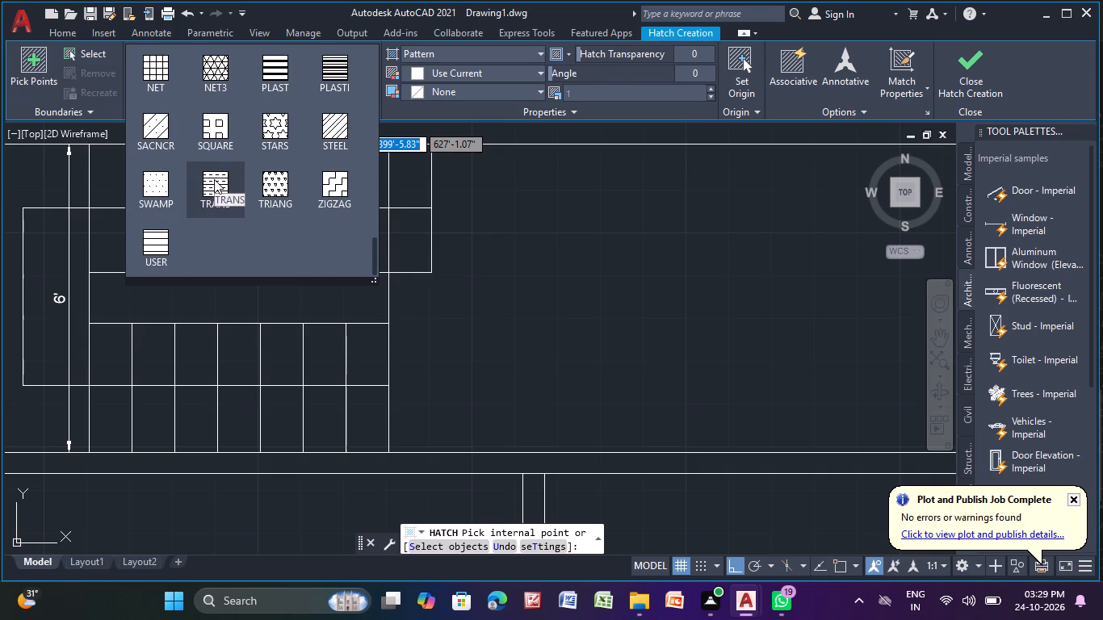
pyautogui.scroll(1, 214, 179)
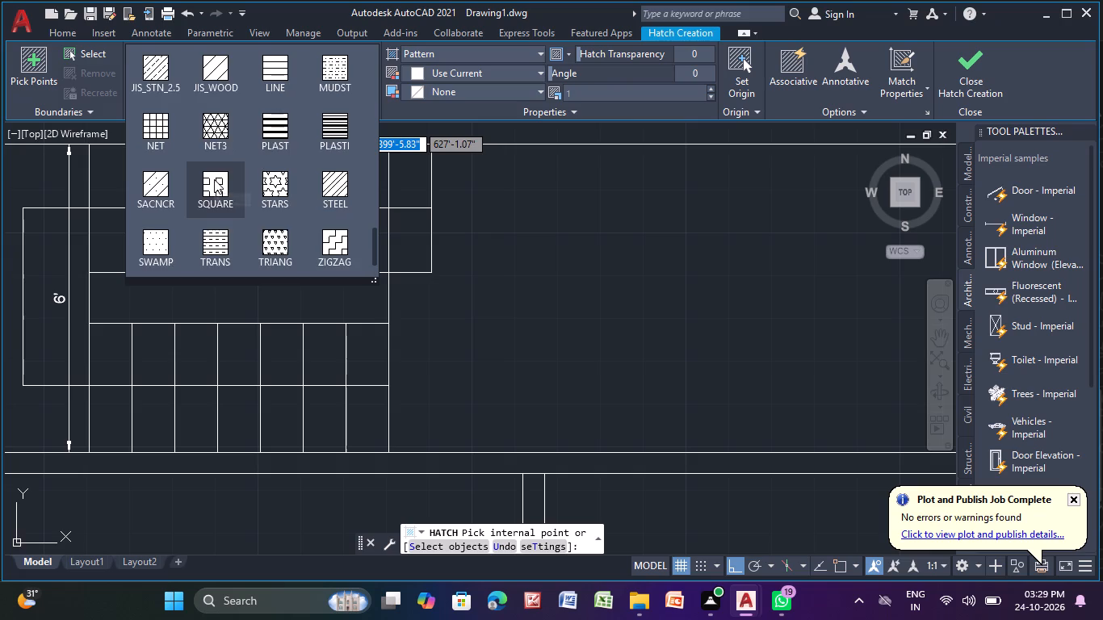
pyautogui.scroll(4, 214, 179)
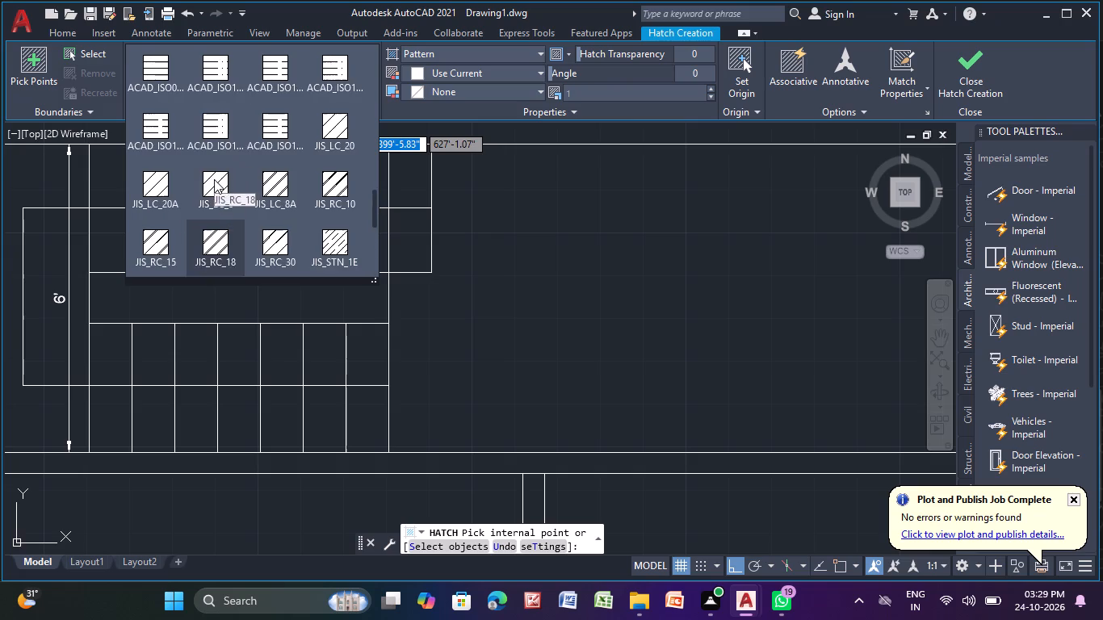
pyautogui.scroll(4, 214, 179)
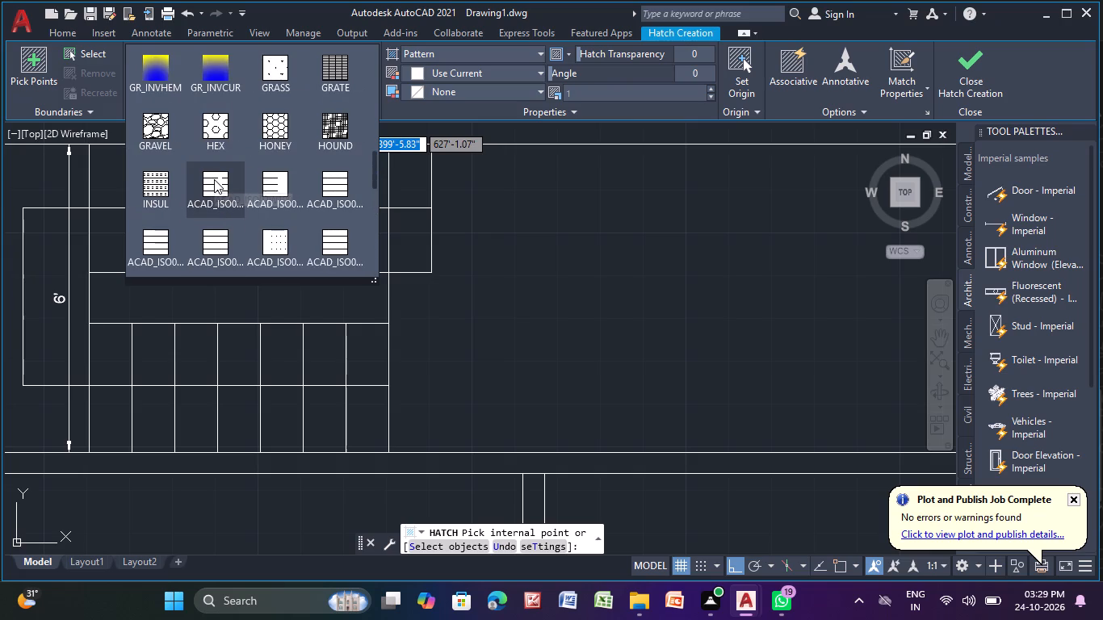
pyautogui.scroll(4, 214, 179)
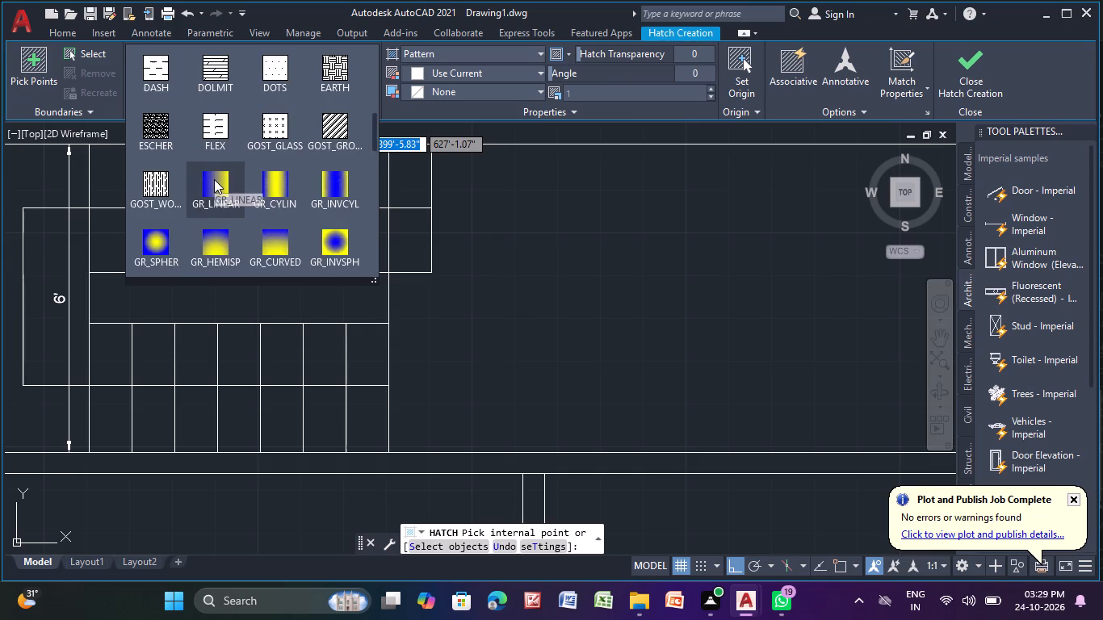
pyautogui.scroll(4, 214, 179)
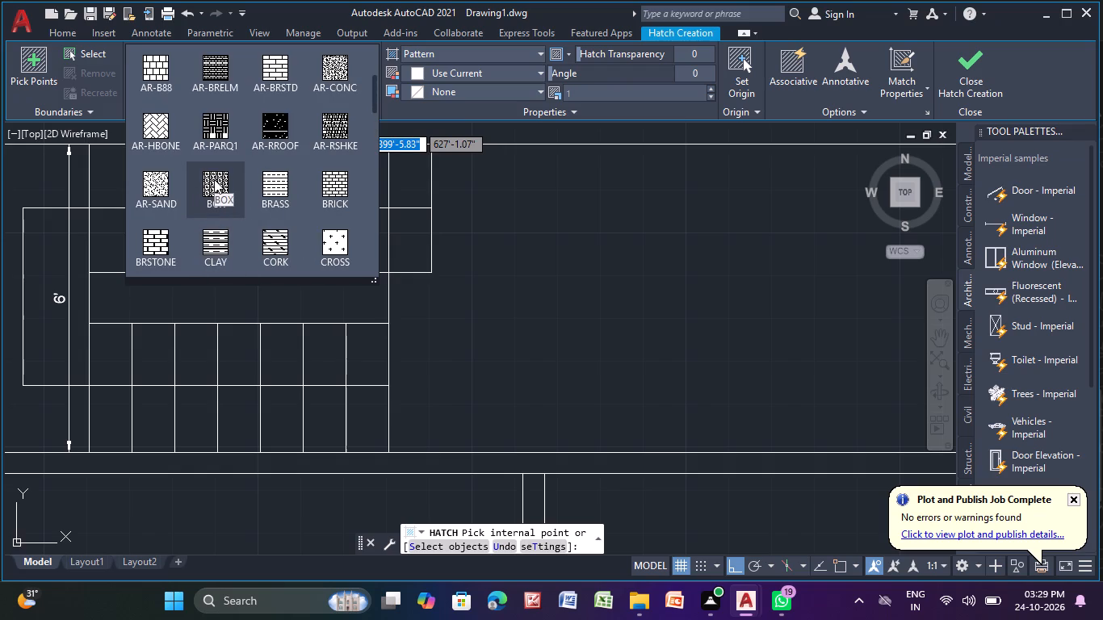
pyautogui.click(147, 131)
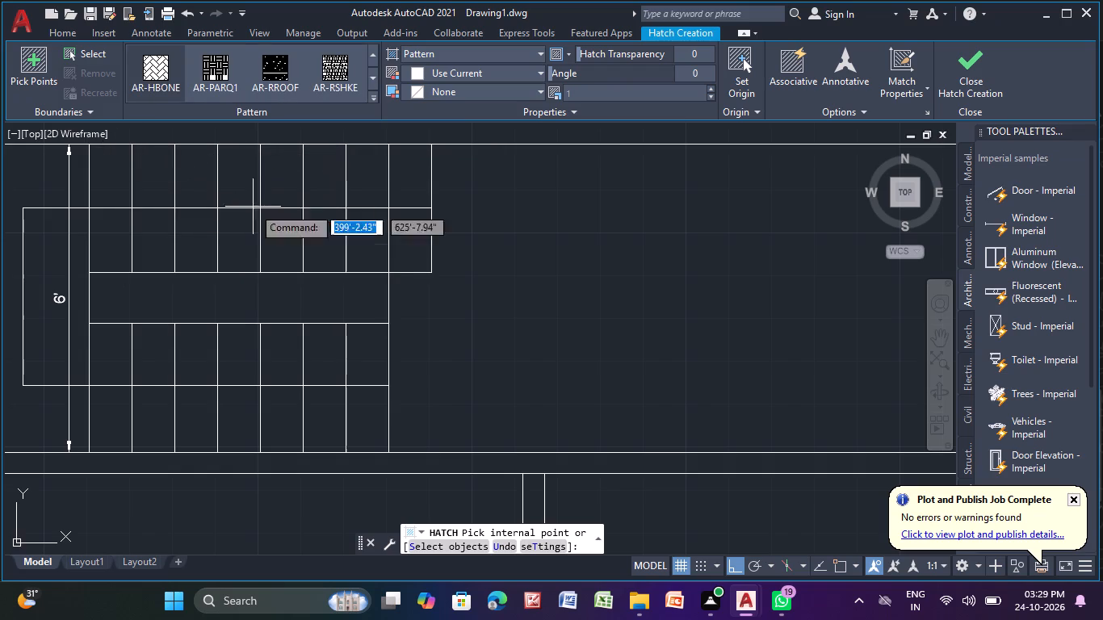
pyautogui.click(572, 302)
pyautogui.scroll(-2, 572, 302)
pyautogui.moveTo(572, 302); pyautogui.dragTo(340, 337, button='middle')
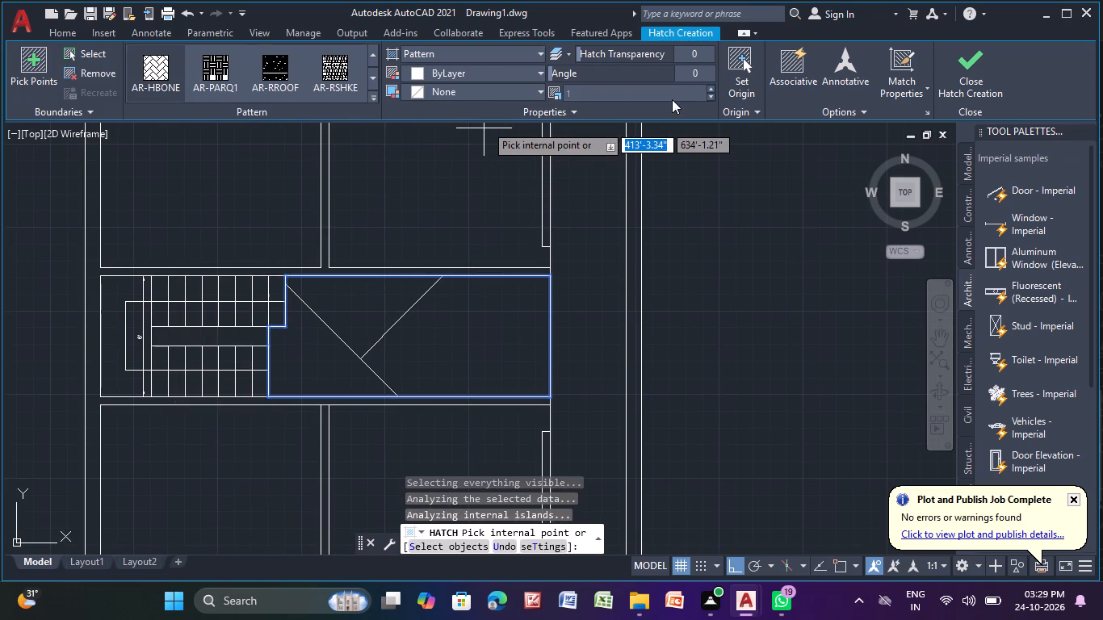
pyautogui.click(711, 100)
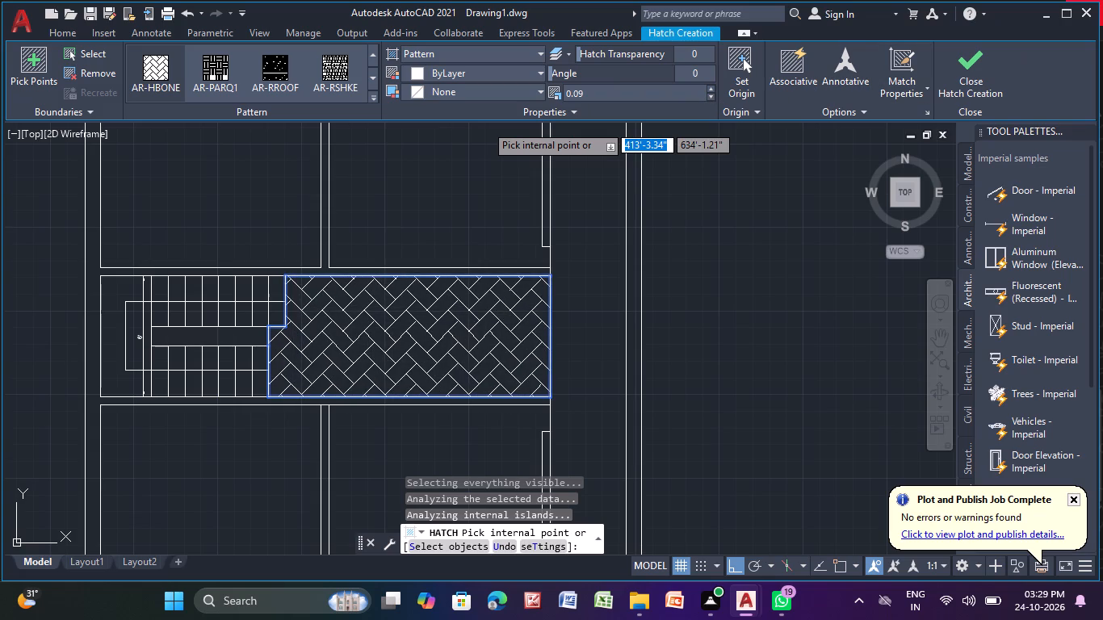
pyautogui.click(966, 68)
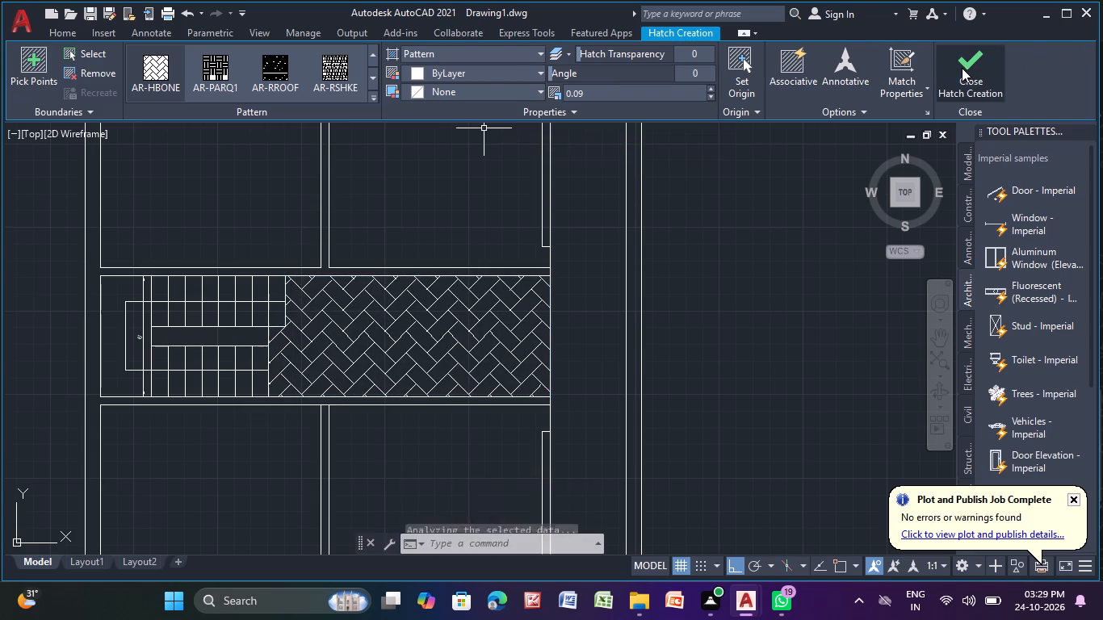
# Trim away the short vertical line closing the gap between the two stair flights at their east end.
pyautogui.scroll(-2, 599, 312)
pyautogui.moveTo(601, 314); pyautogui.dragTo(646, 286, button='middle')
pyautogui.scroll(2, 547, 303)
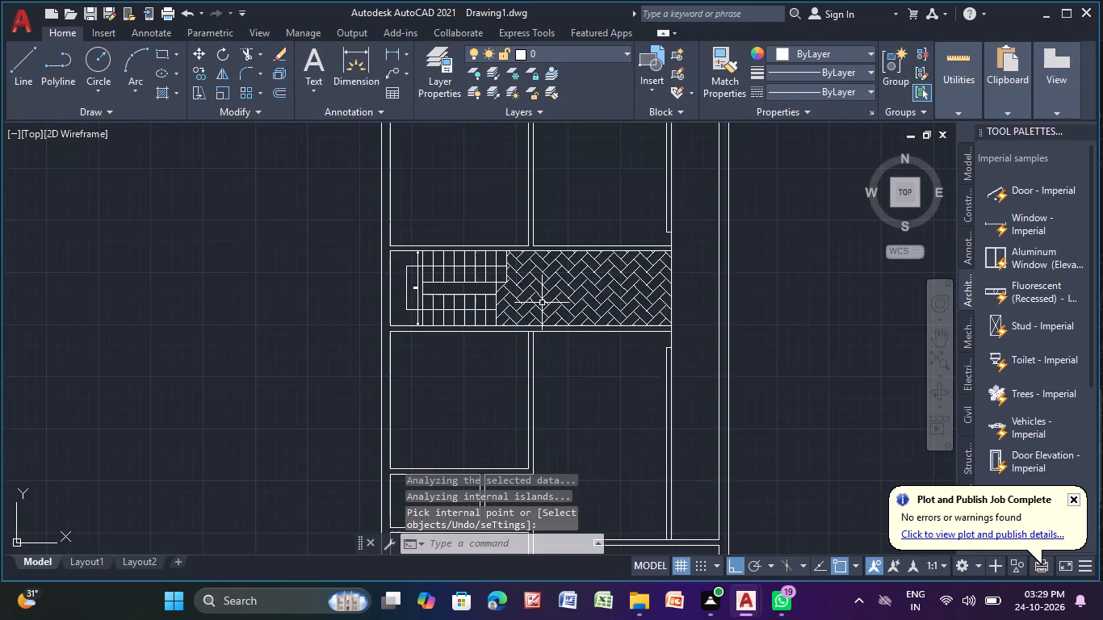
pyautogui.scroll(1, 541, 303)
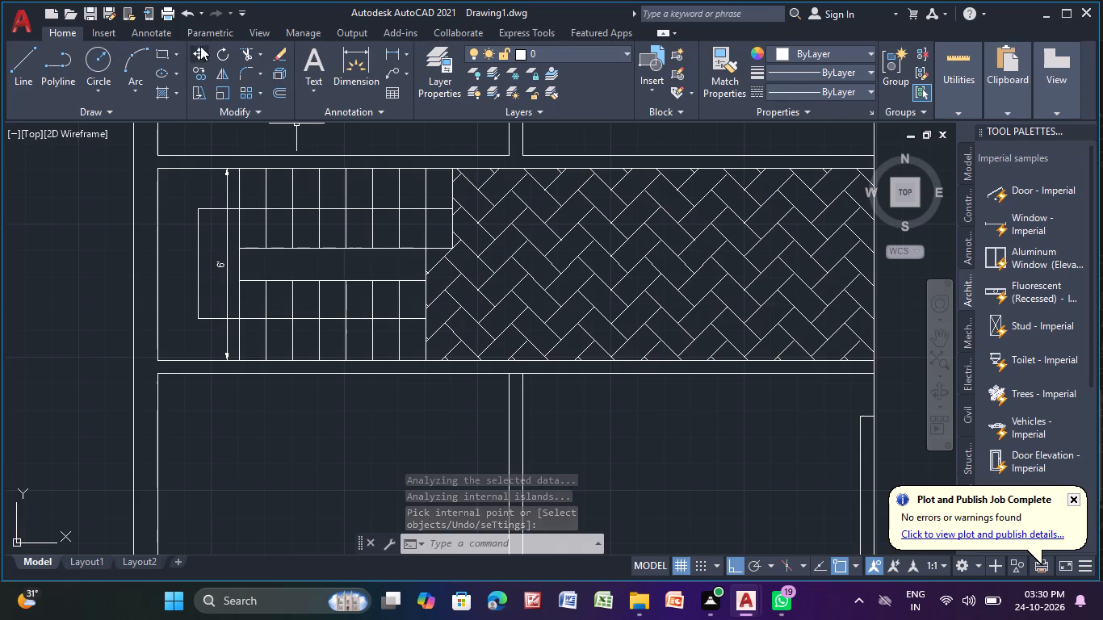
pyautogui.click(253, 51)
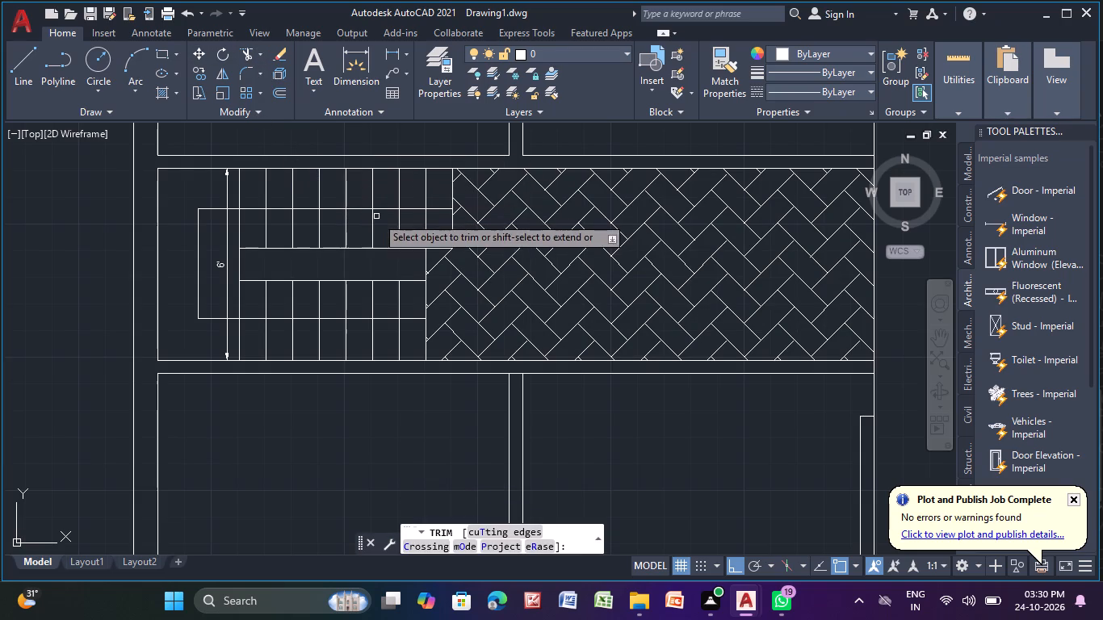
pyautogui.click(425, 258)
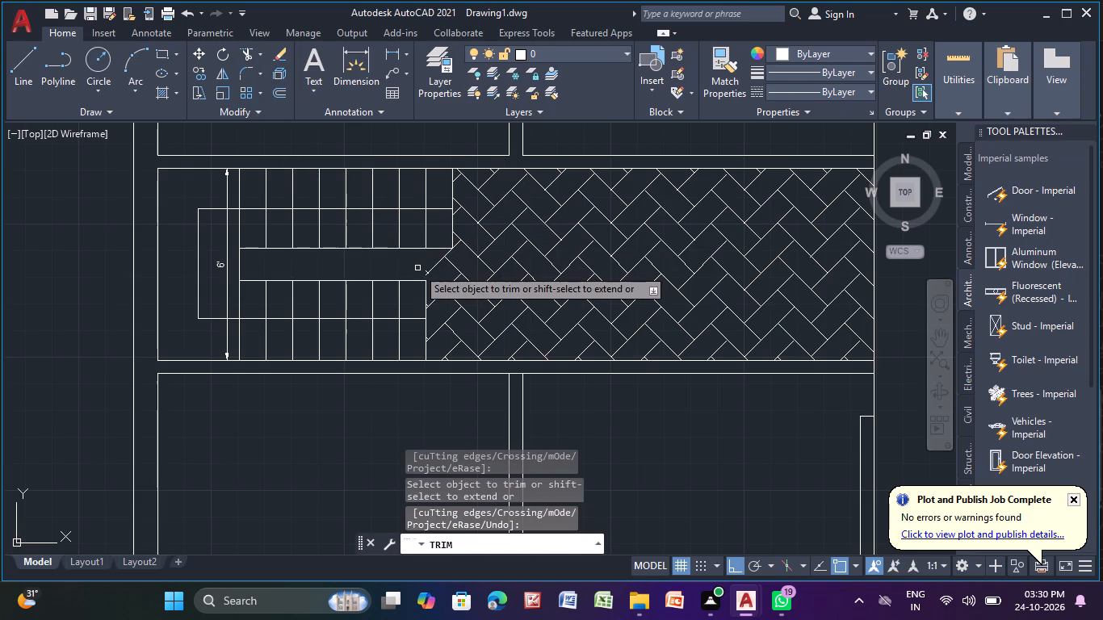
pyautogui.scroll(-1, 429, 268)
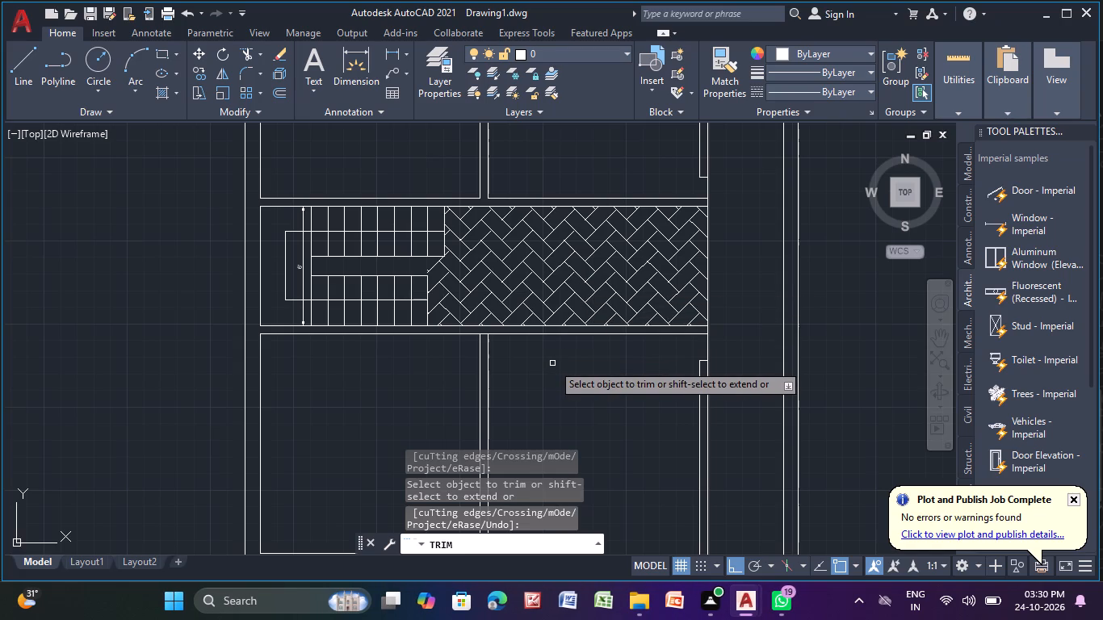
pyautogui.press('Escape')
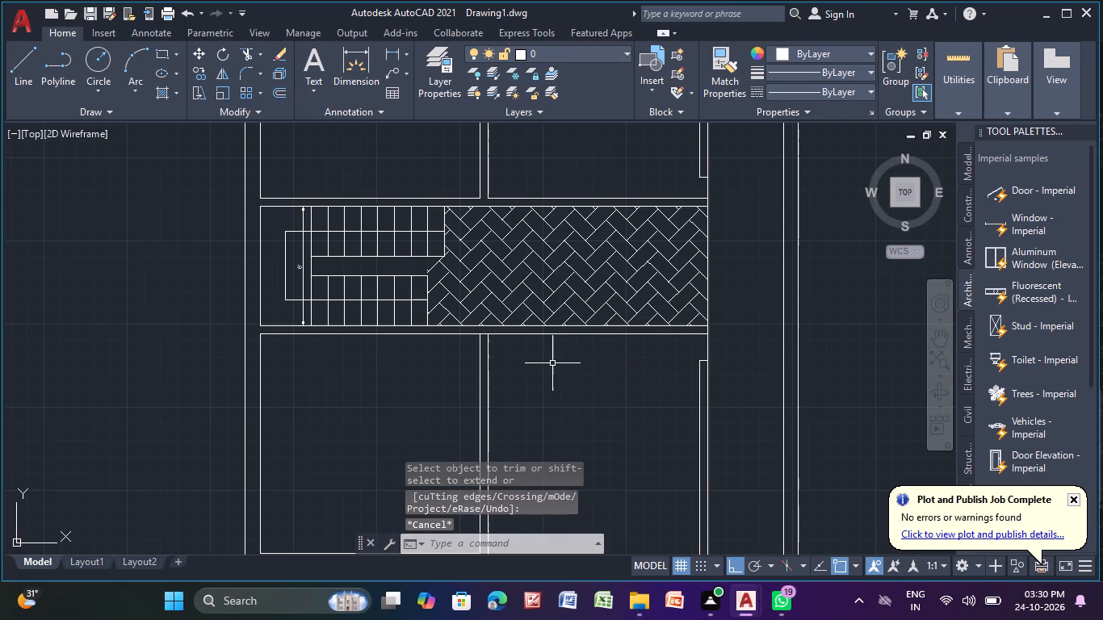
# Insert the Door - Imperial block in the empty space east of the floor plan.
pyautogui.scroll(-3, 745, 178)
pyautogui.moveTo(723, 268); pyautogui.dragTo(518, 317, button='middle')
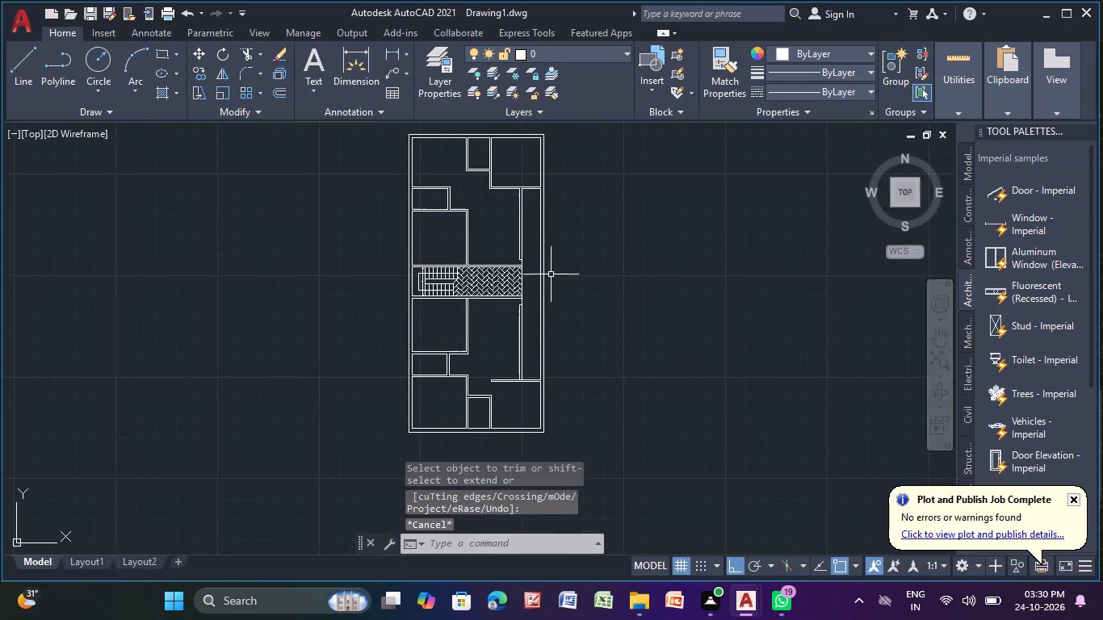
pyautogui.scroll(2, 516, 256)
pyautogui.moveTo(519, 357); pyautogui.dragTo(512, 269, button='middle')
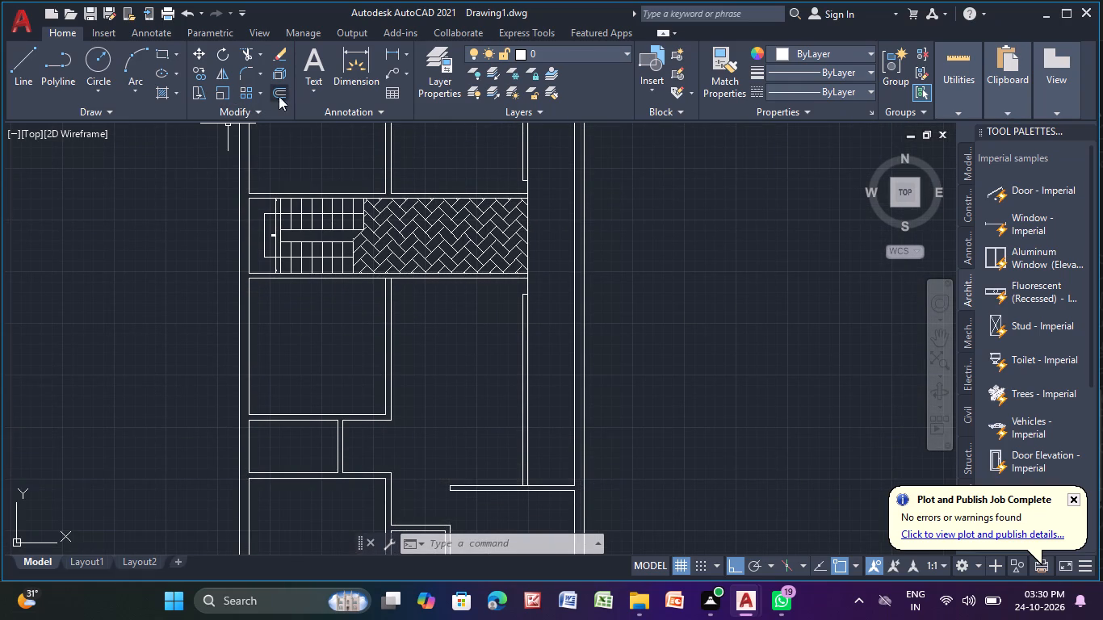
pyautogui.moveTo(334, 191); pyautogui.dragTo(363, 259, button='middle')
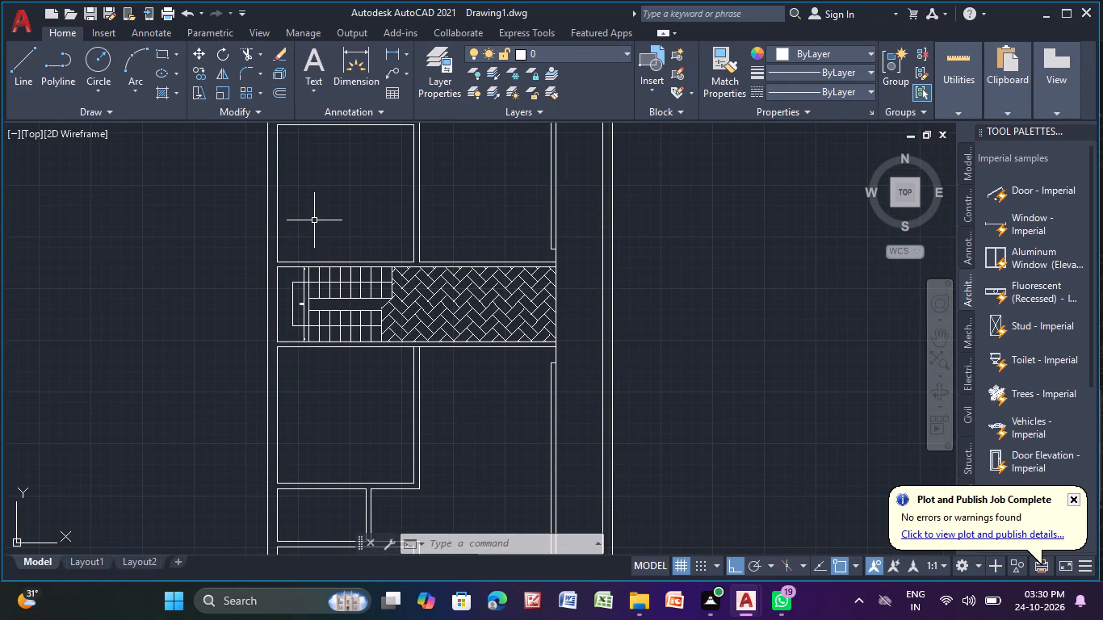
pyautogui.scroll(-1, 478, 276)
pyautogui.moveTo(506, 322); pyautogui.dragTo(441, 233, button='middle')
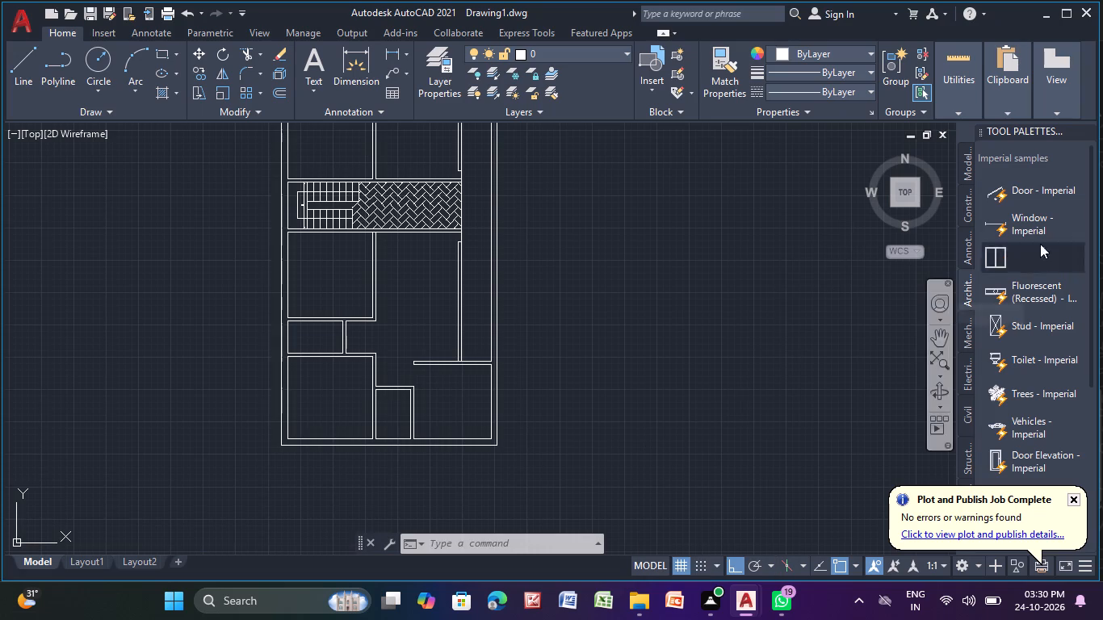
pyautogui.click(1009, 199)
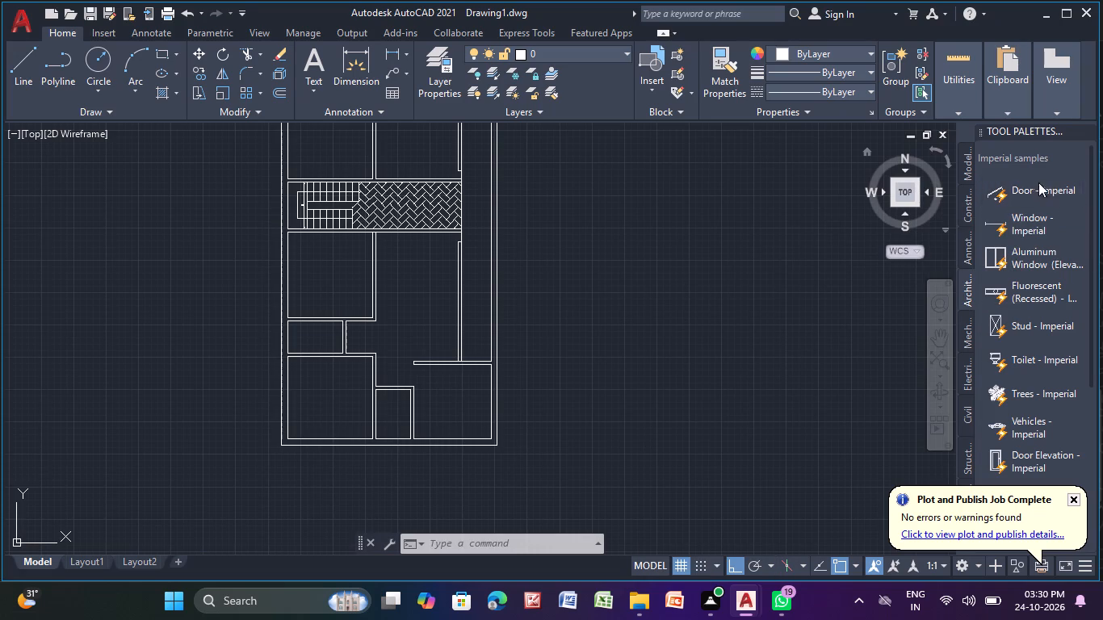
pyautogui.click(1031, 191)
pyautogui.moveTo(1030, 191); pyautogui.dragTo(1020, 191)
pyautogui.click(585, 250)
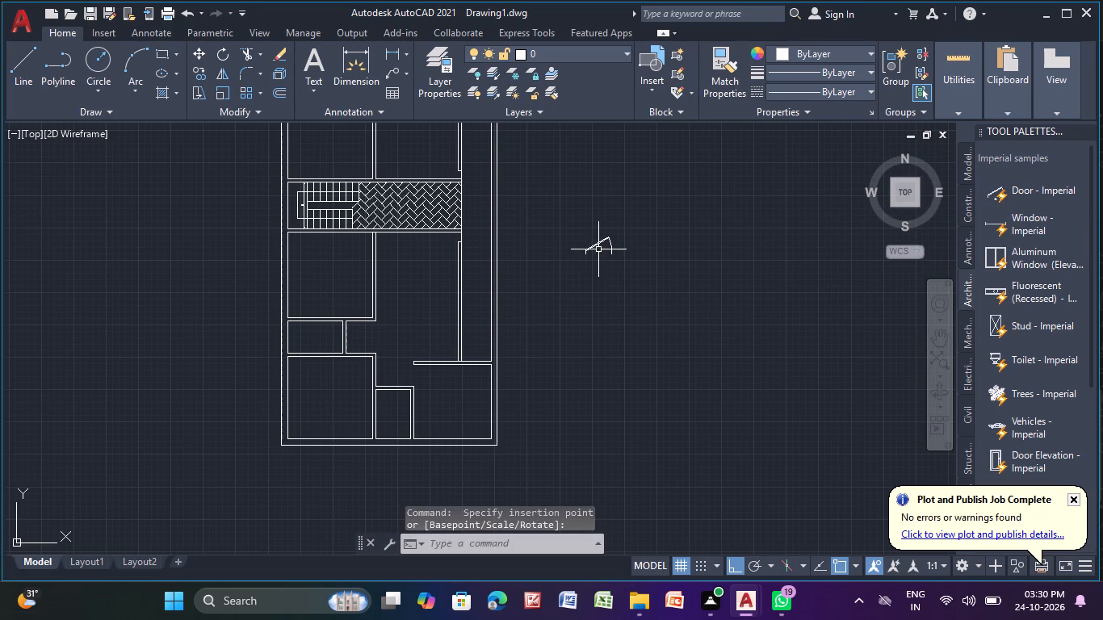
# Set the inserted door block's opening angle to Open 90º.
pyautogui.scroll(2, 598, 249)
pyautogui.click(587, 240)
pyautogui.scroll(1, 566, 262)
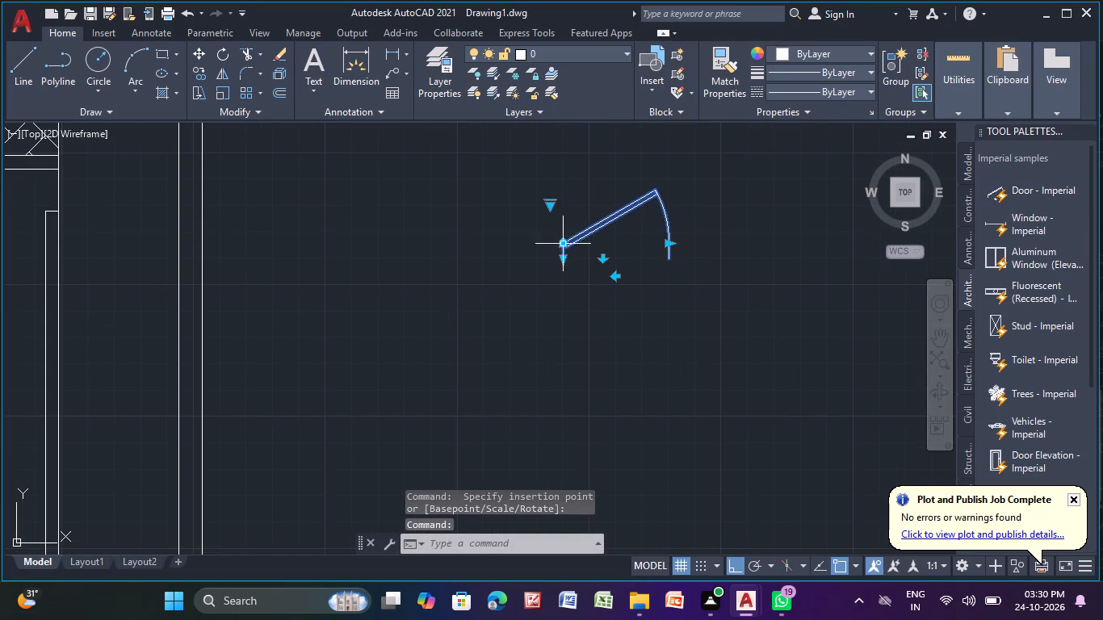
pyautogui.click(554, 204)
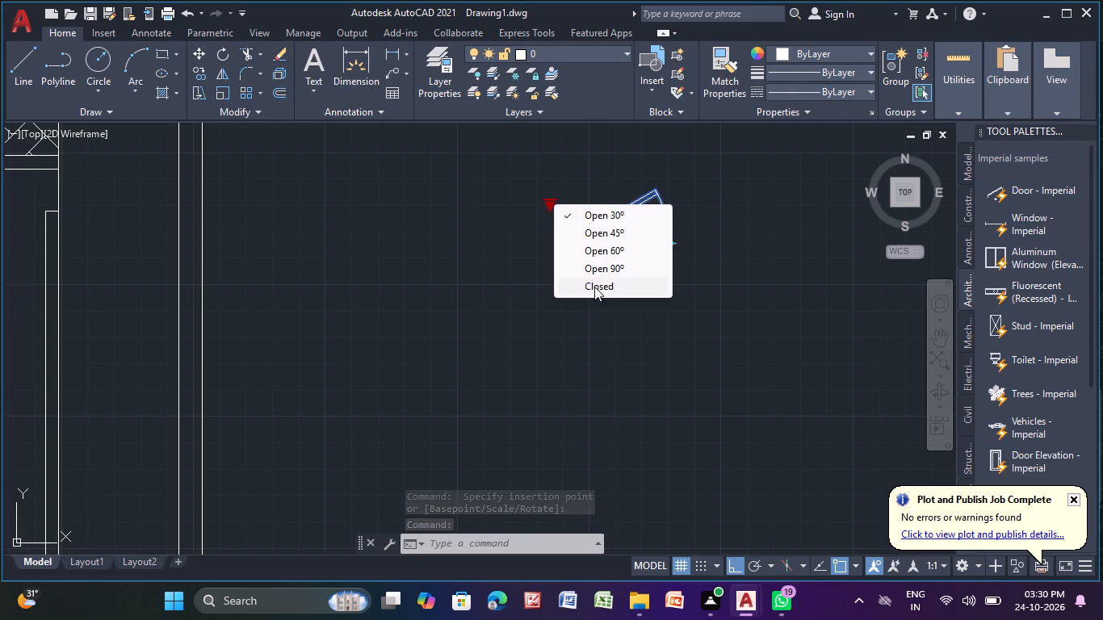
pyautogui.click(612, 265)
# Rotate the door block east of the floor plan a quarter turn counterclockwise.
pyautogui.scroll(-2, 551, 242)
pyautogui.moveTo(526, 260); pyautogui.dragTo(615, 300, button='middle')
pyautogui.moveTo(503, 259); pyautogui.dragTo(564, 370, button='middle')
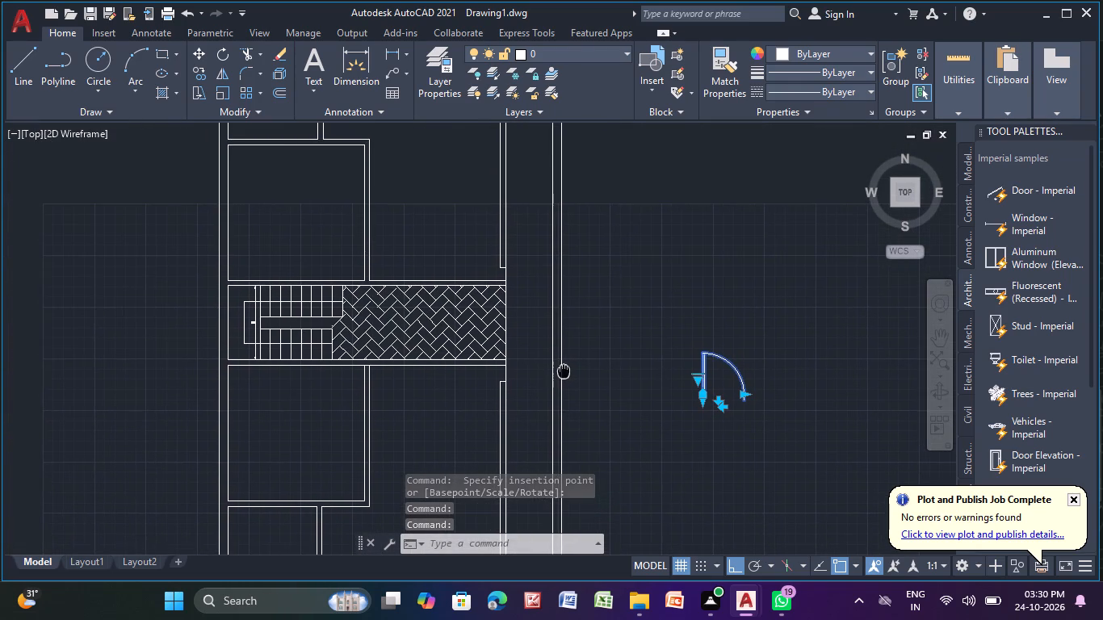
pyautogui.moveTo(564, 370); pyautogui.dragTo(564, 373, button='middle')
pyautogui.scroll(-1, 563, 373)
pyautogui.moveTo(560, 373); pyautogui.dragTo(557, 402, button='middle')
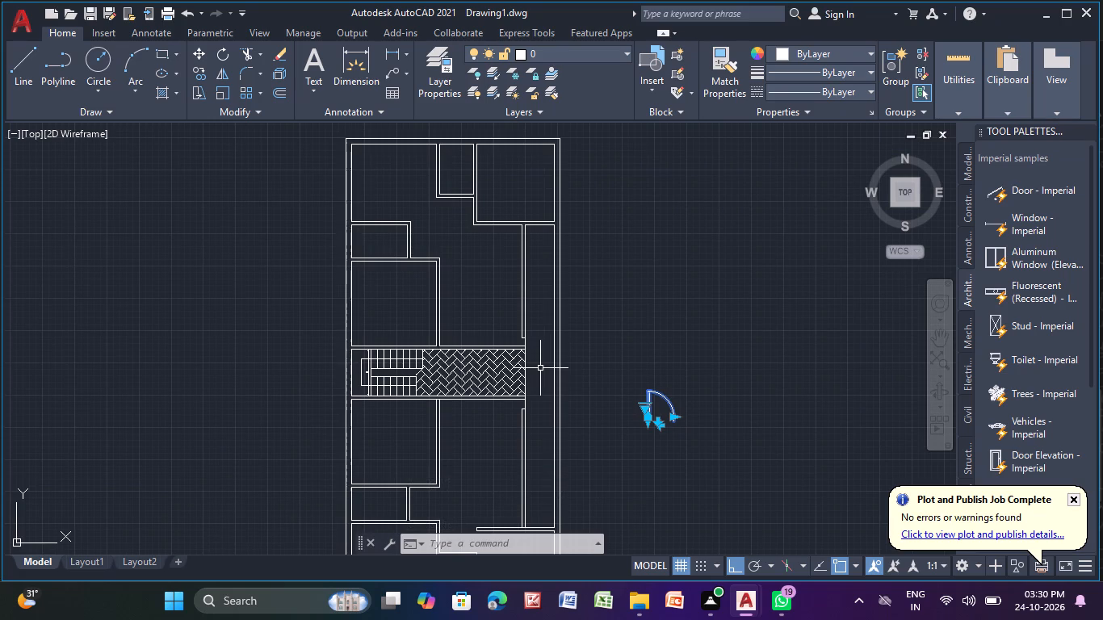
pyautogui.moveTo(539, 406); pyautogui.dragTo(476, 283, button='middle')
pyautogui.moveTo(473, 295); pyautogui.dragTo(472, 358, button='middle')
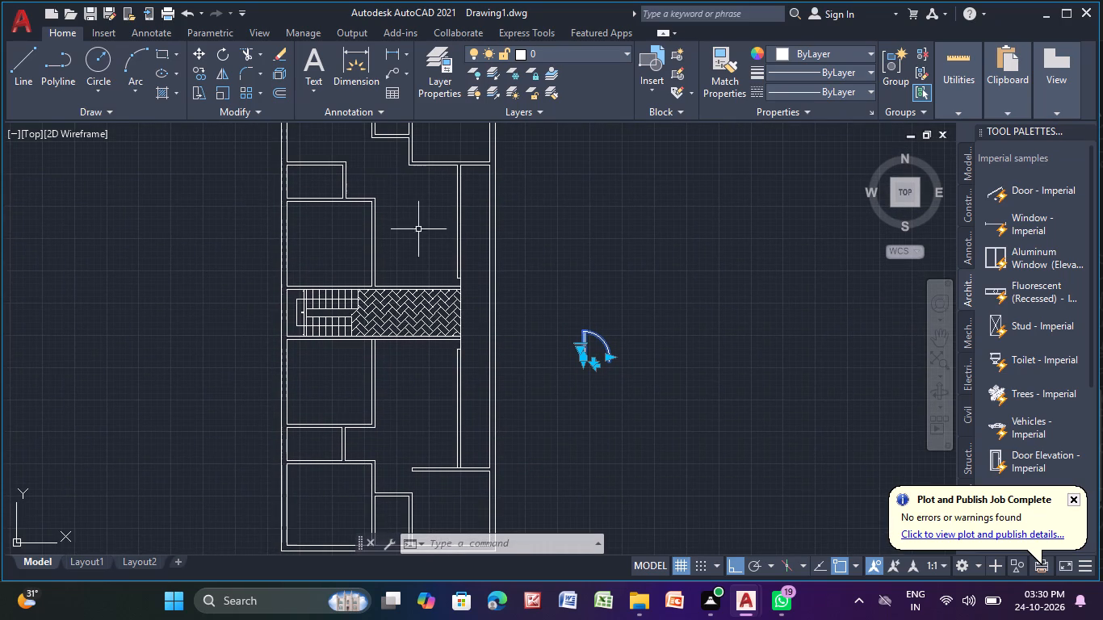
pyautogui.click(250, 58)
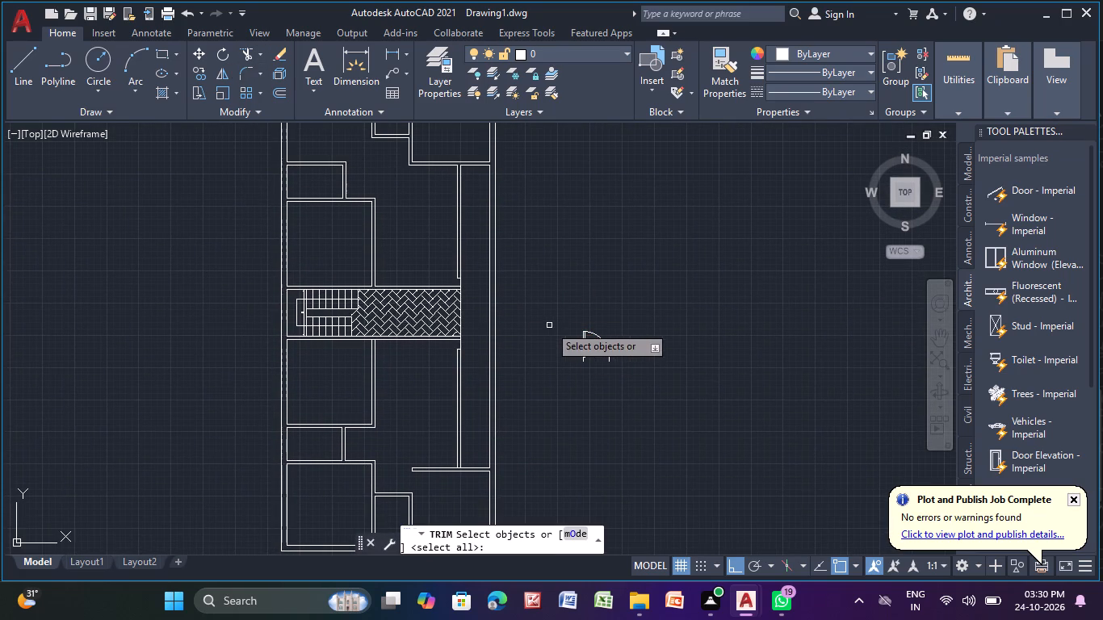
pyautogui.click(228, 52)
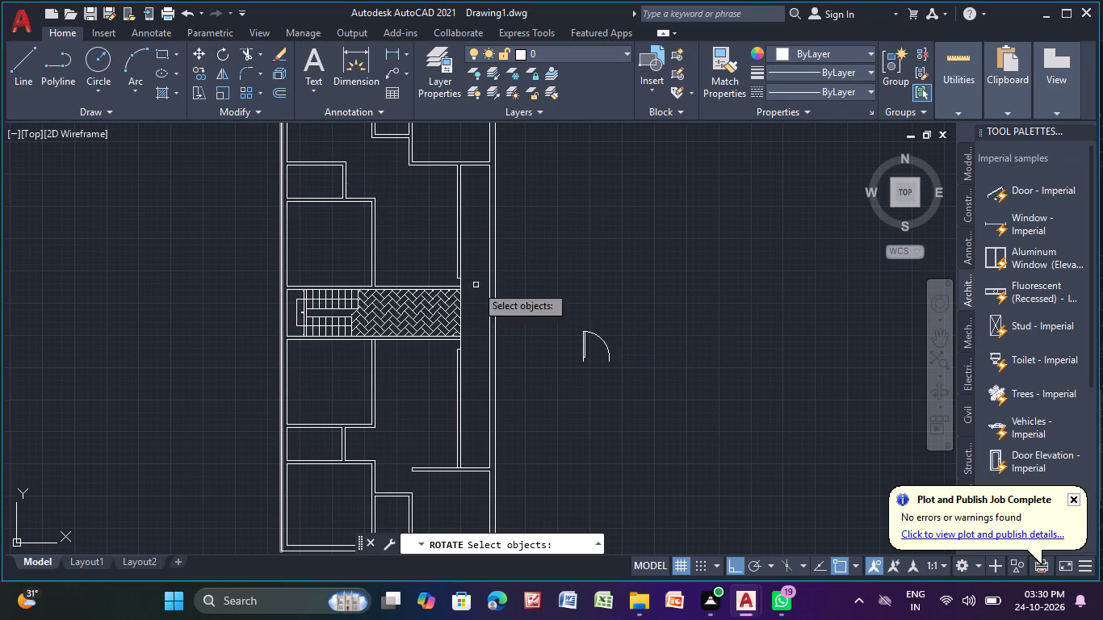
pyautogui.click(581, 350)
pyautogui.rightClick(583, 350)
pyautogui.click(583, 350)
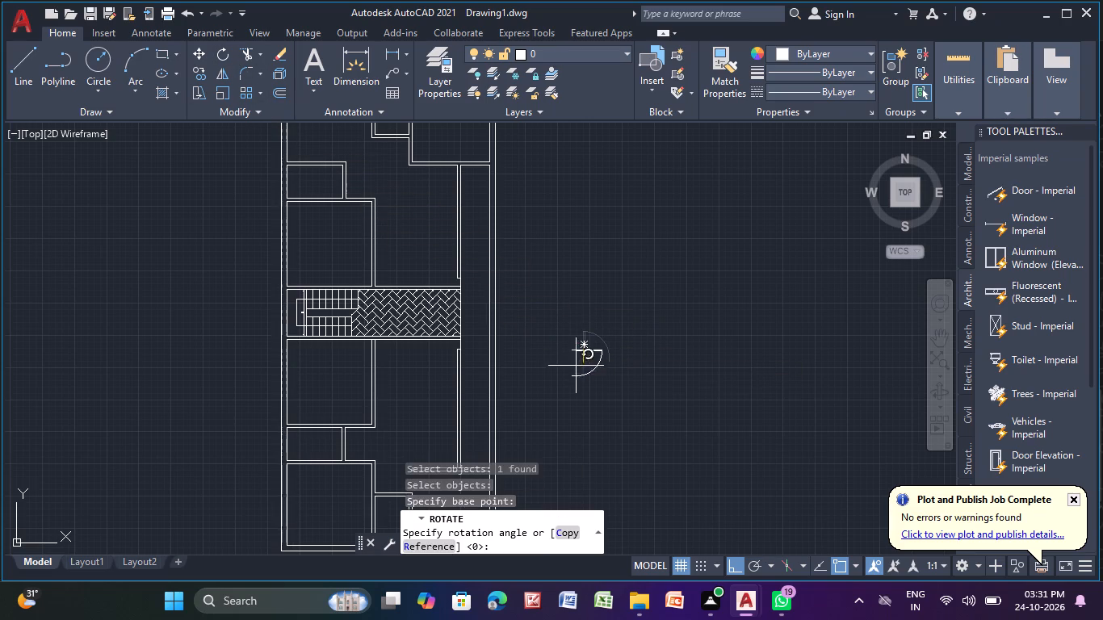
pyautogui.click(590, 287)
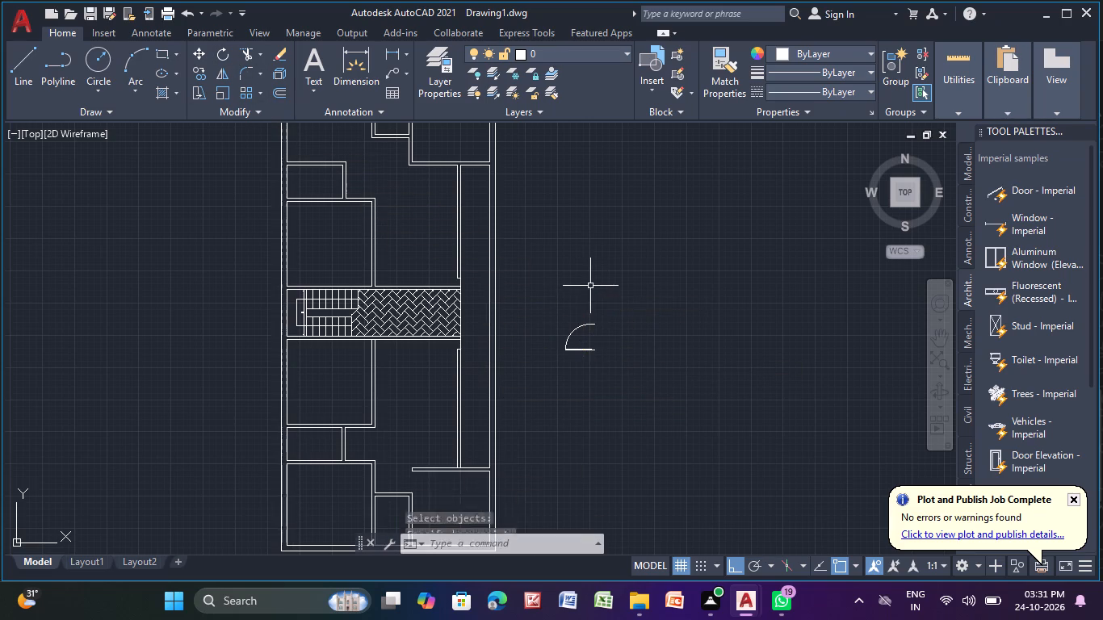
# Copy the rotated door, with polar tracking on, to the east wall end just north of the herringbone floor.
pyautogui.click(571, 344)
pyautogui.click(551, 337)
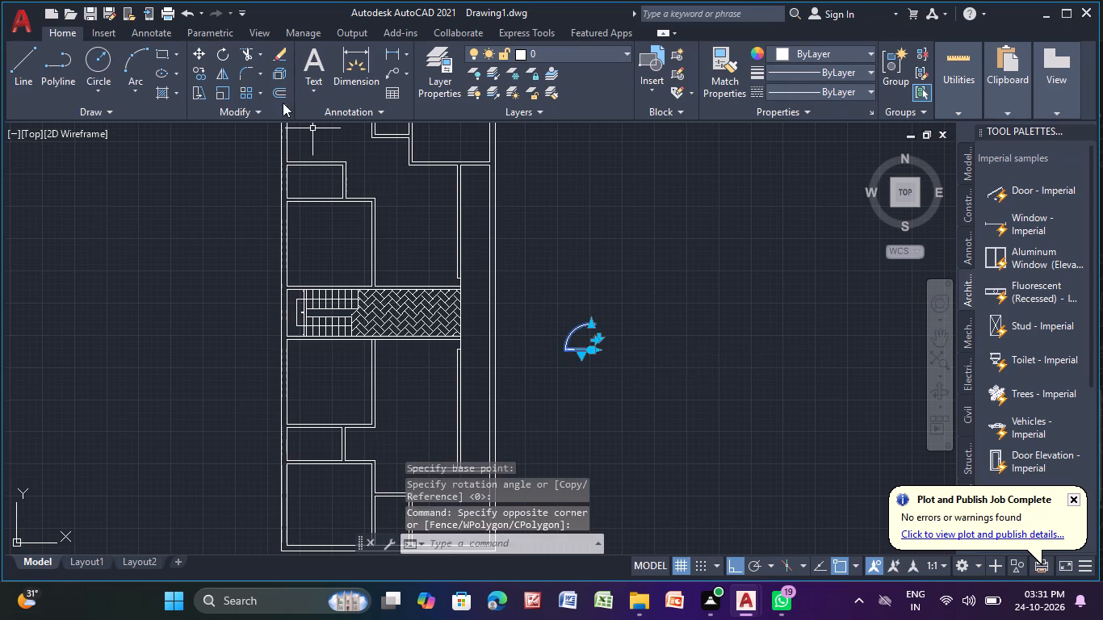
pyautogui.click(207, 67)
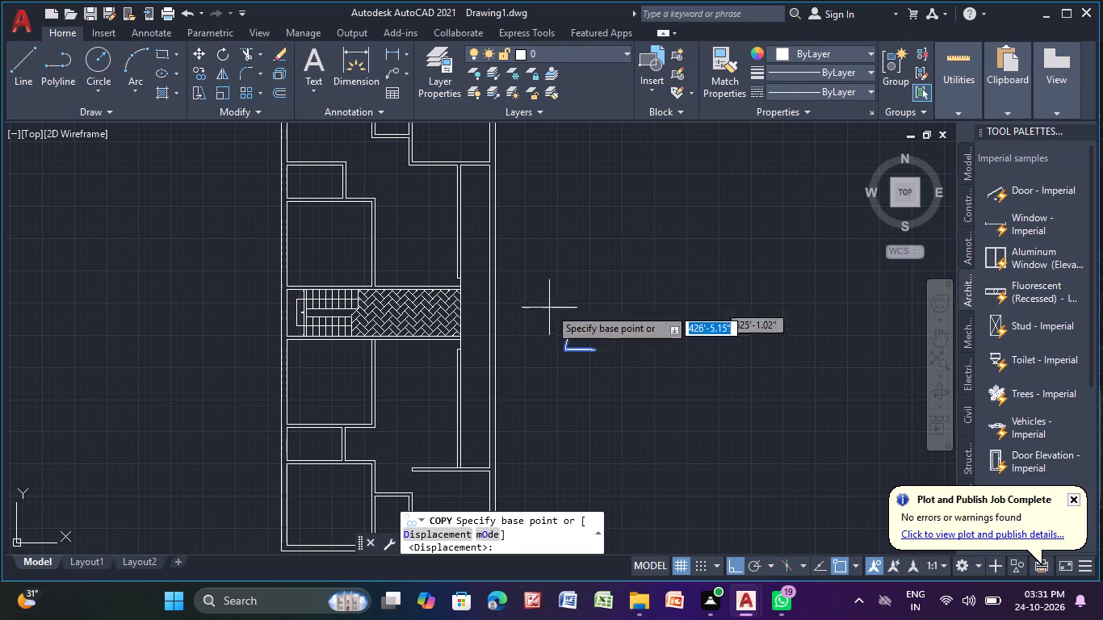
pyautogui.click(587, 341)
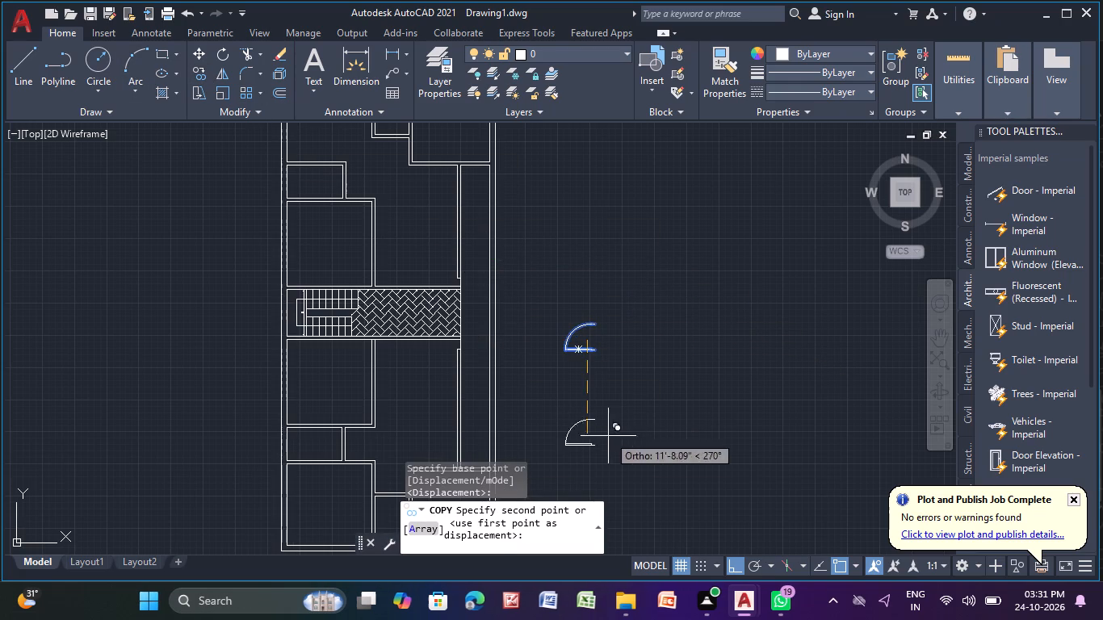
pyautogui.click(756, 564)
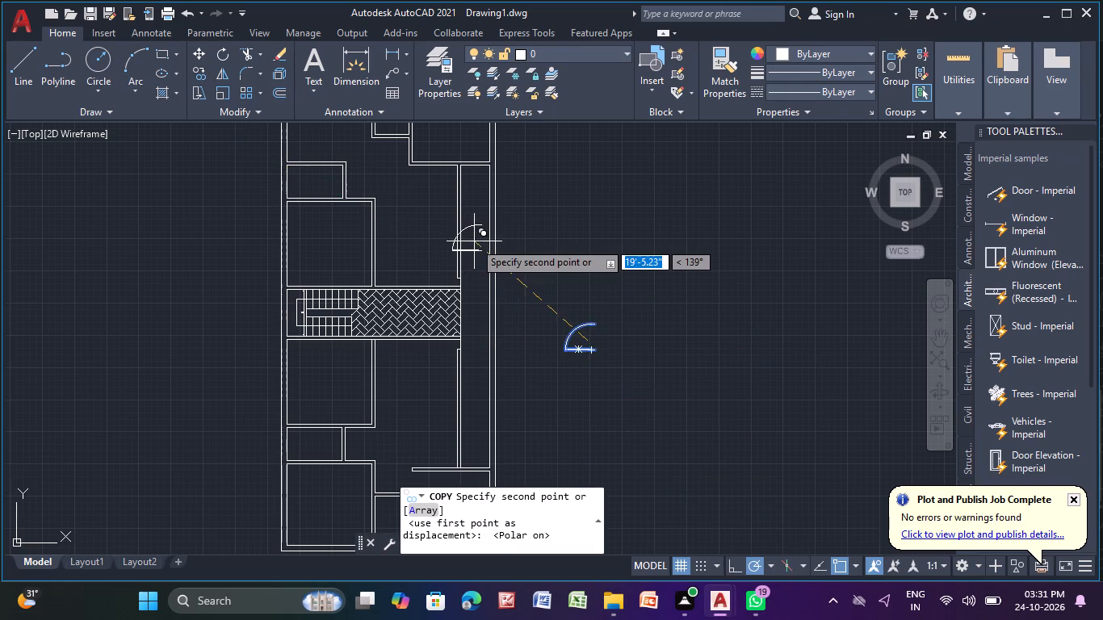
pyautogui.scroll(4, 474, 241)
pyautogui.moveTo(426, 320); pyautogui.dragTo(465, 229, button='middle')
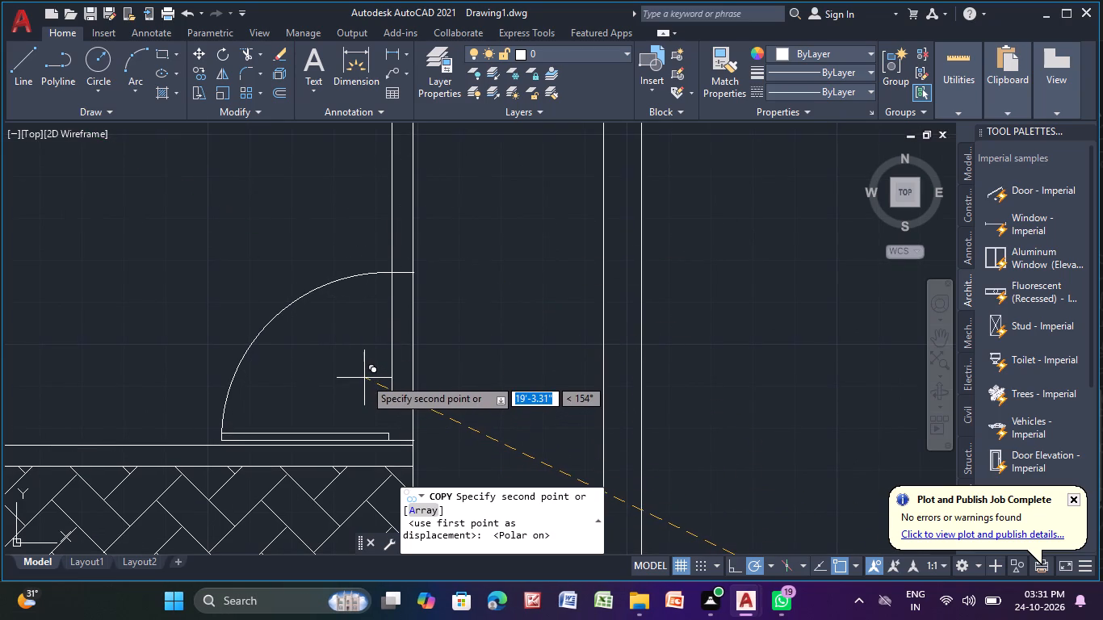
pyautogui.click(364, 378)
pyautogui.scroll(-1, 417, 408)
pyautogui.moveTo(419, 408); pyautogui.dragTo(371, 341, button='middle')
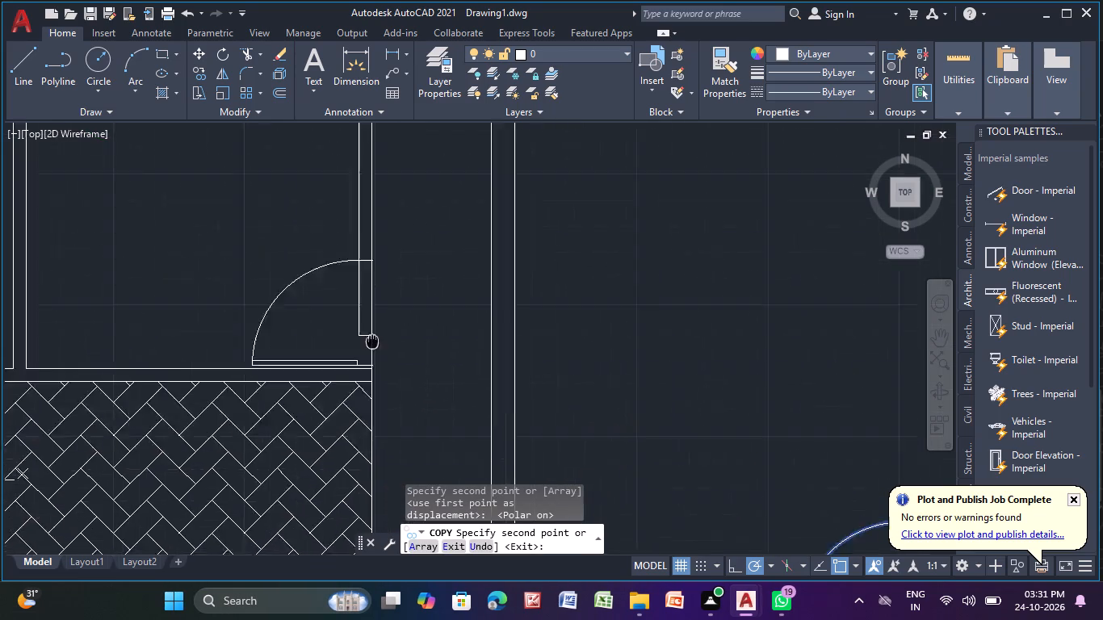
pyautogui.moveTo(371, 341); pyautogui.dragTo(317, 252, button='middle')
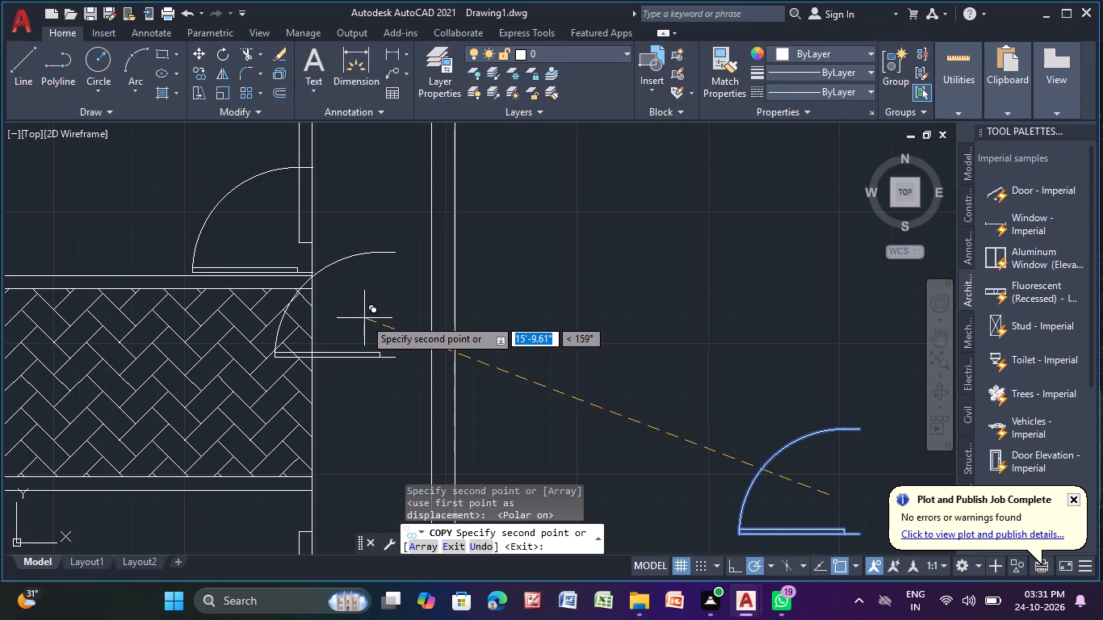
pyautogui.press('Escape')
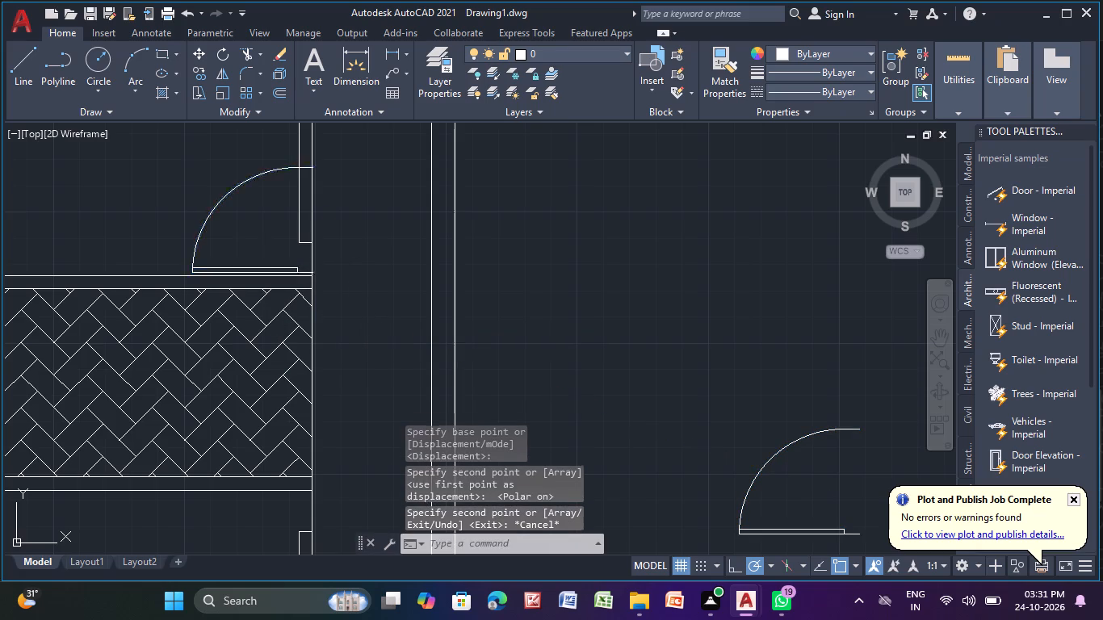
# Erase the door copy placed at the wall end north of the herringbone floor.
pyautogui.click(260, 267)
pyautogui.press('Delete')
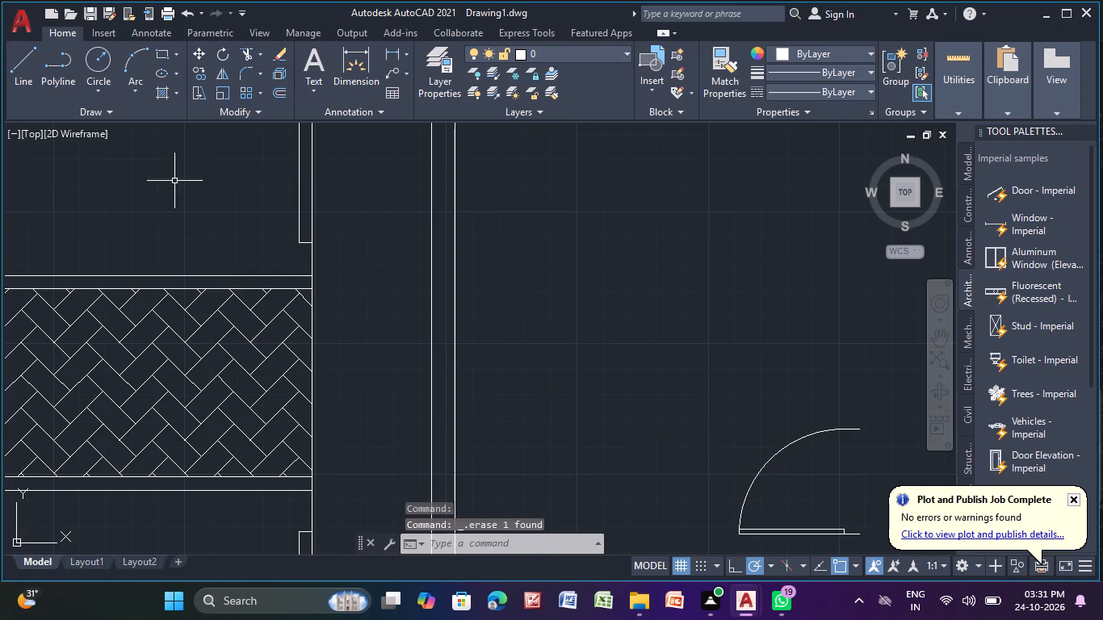
# Draw lines extending the east wall's end about 1'-0.46" south to the central room's north wall, closing the gap.
pyautogui.click(20, 67)
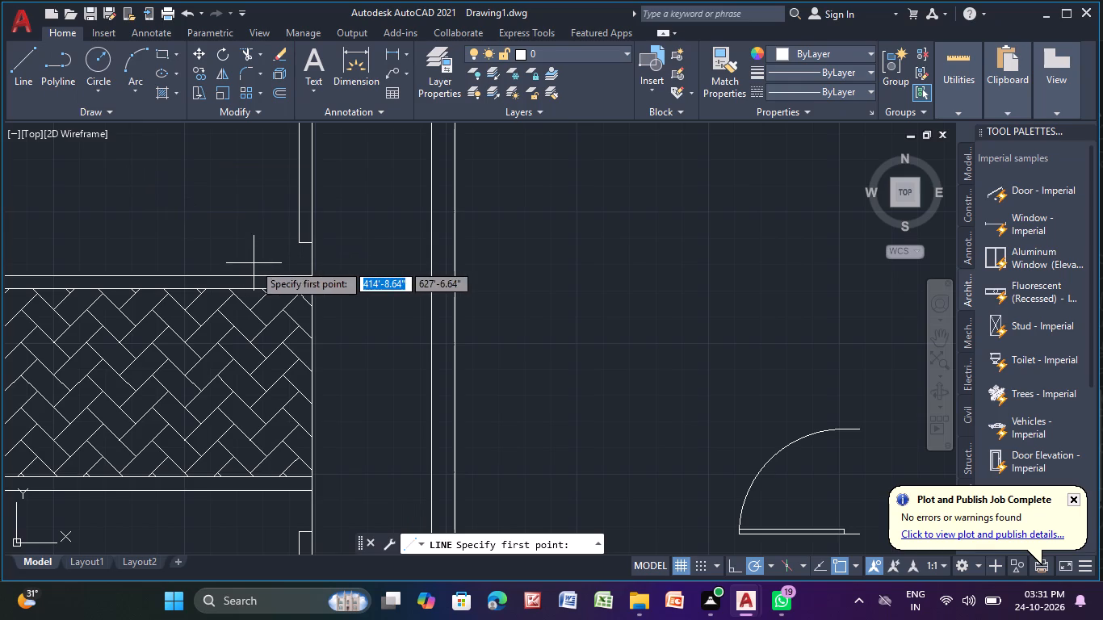
pyautogui.click(304, 275)
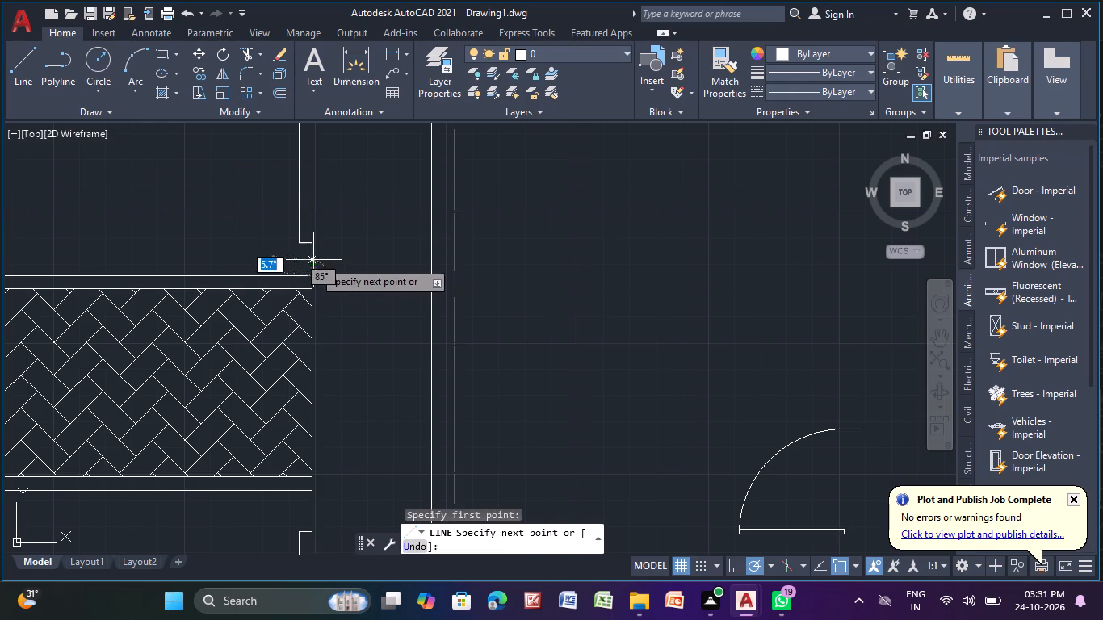
pyautogui.click(309, 247)
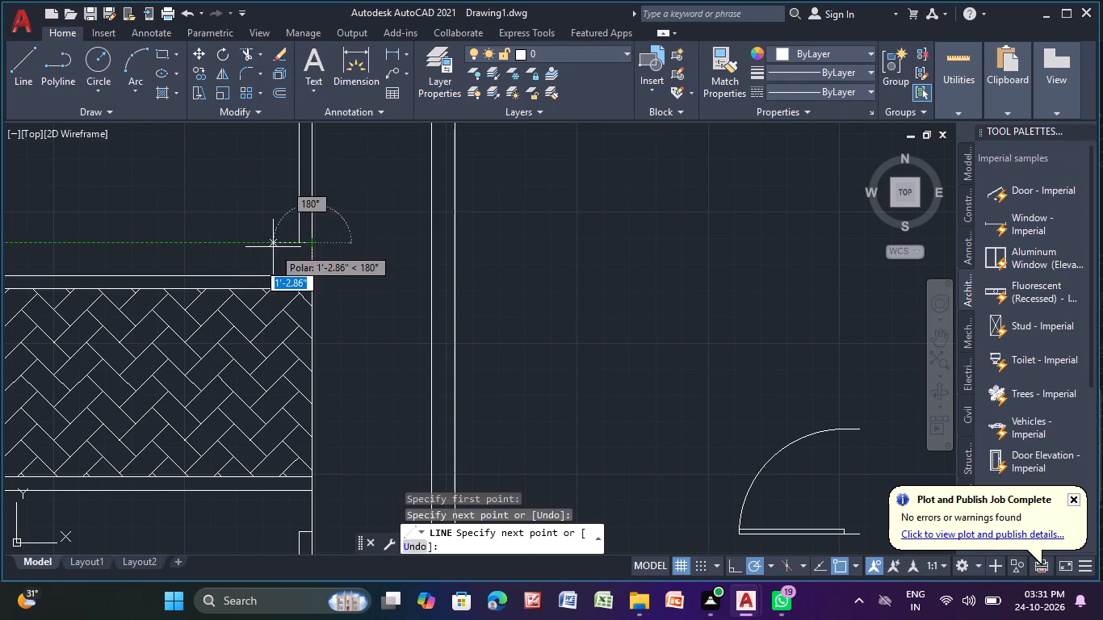
pyautogui.click(298, 243)
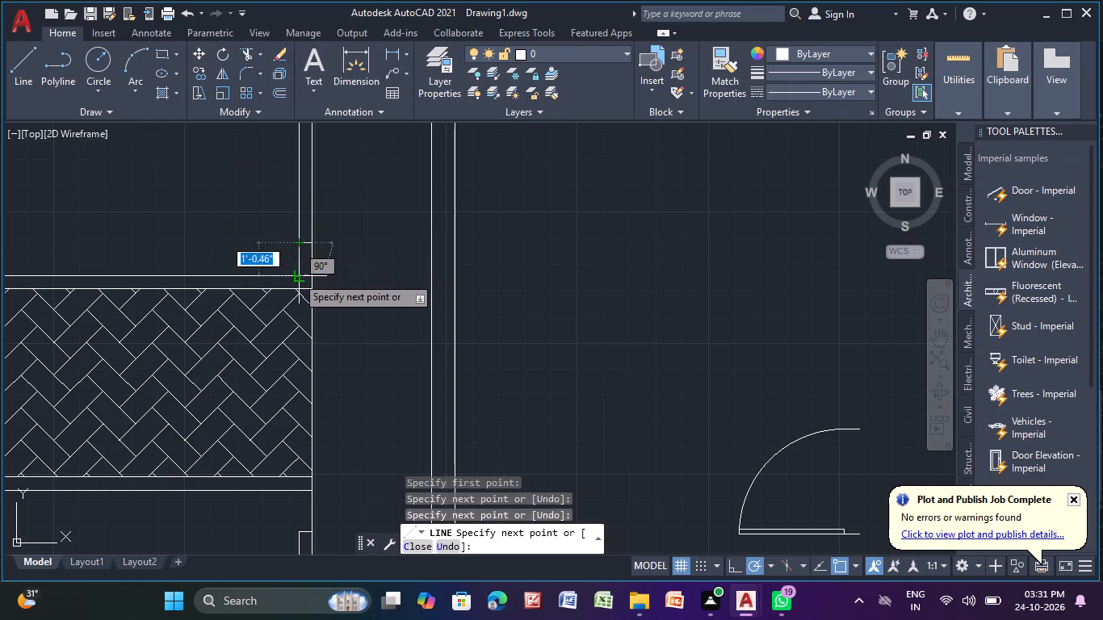
pyautogui.click(296, 276)
pyautogui.press('Escape')
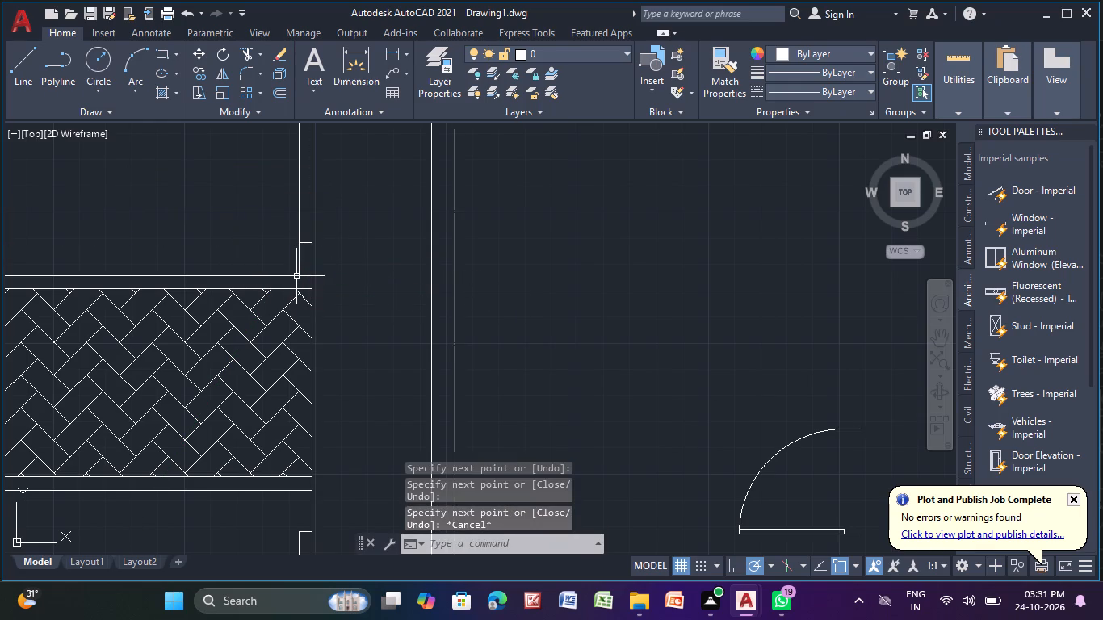
# Draw a short line across the east wall, north of the old wall end, to mark the other side of the door opening.
pyautogui.moveTo(283, 249); pyautogui.dragTo(245, 355, button='middle')
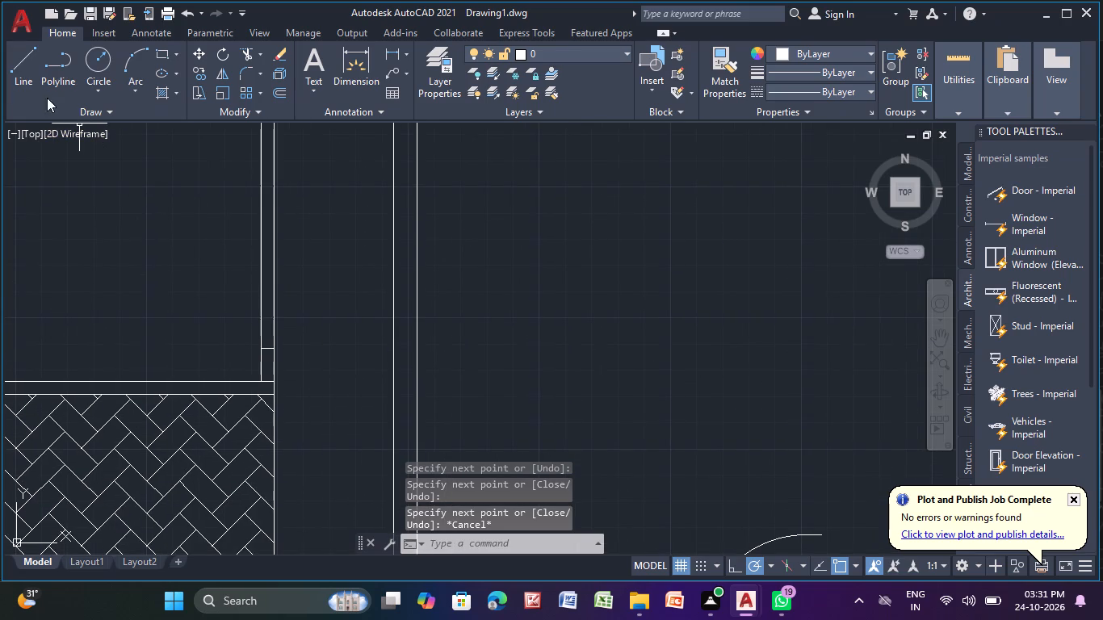
pyautogui.click(31, 80)
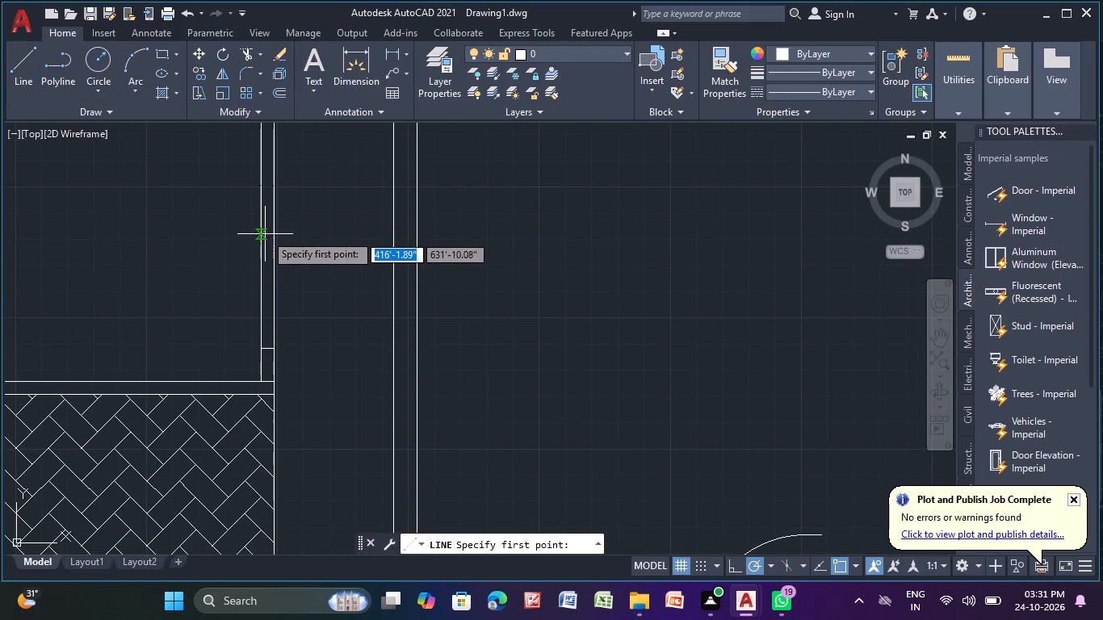
pyautogui.click(259, 232)
pyautogui.click(275, 230)
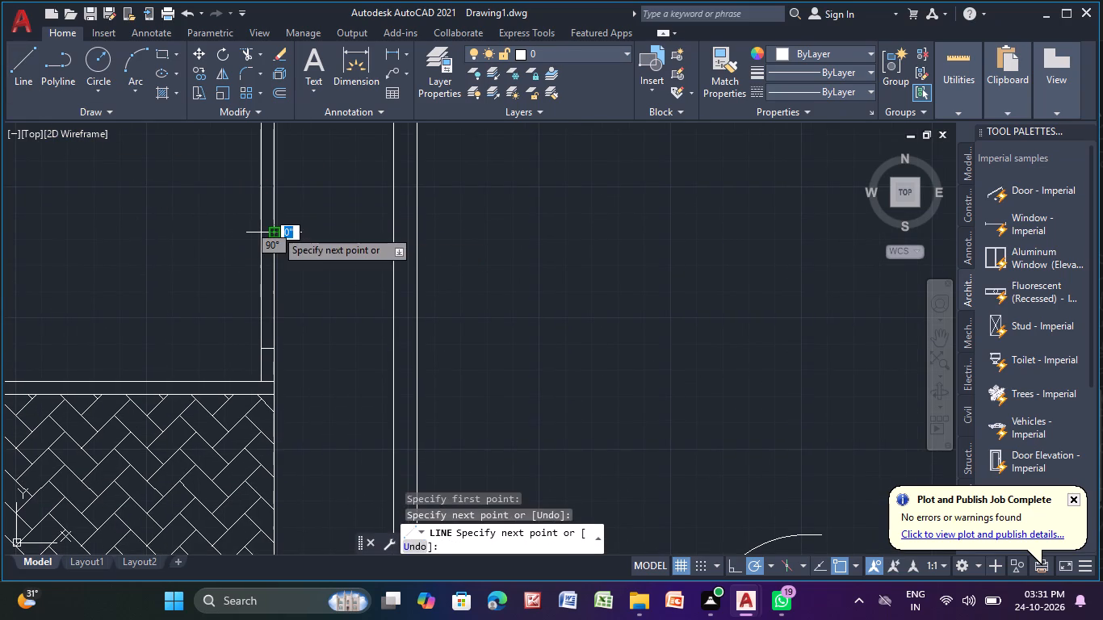
pyautogui.press('Escape')
# Trim away the east wall's west line between the two short cross lines to form the door opening.
pyautogui.click(21, 74)
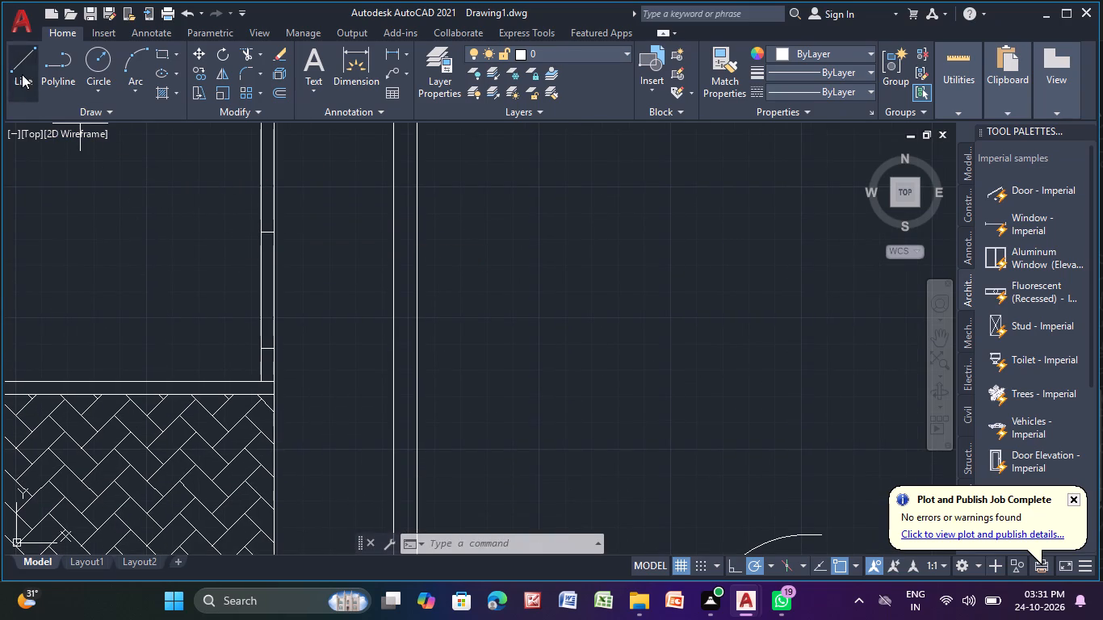
pyautogui.click(249, 48)
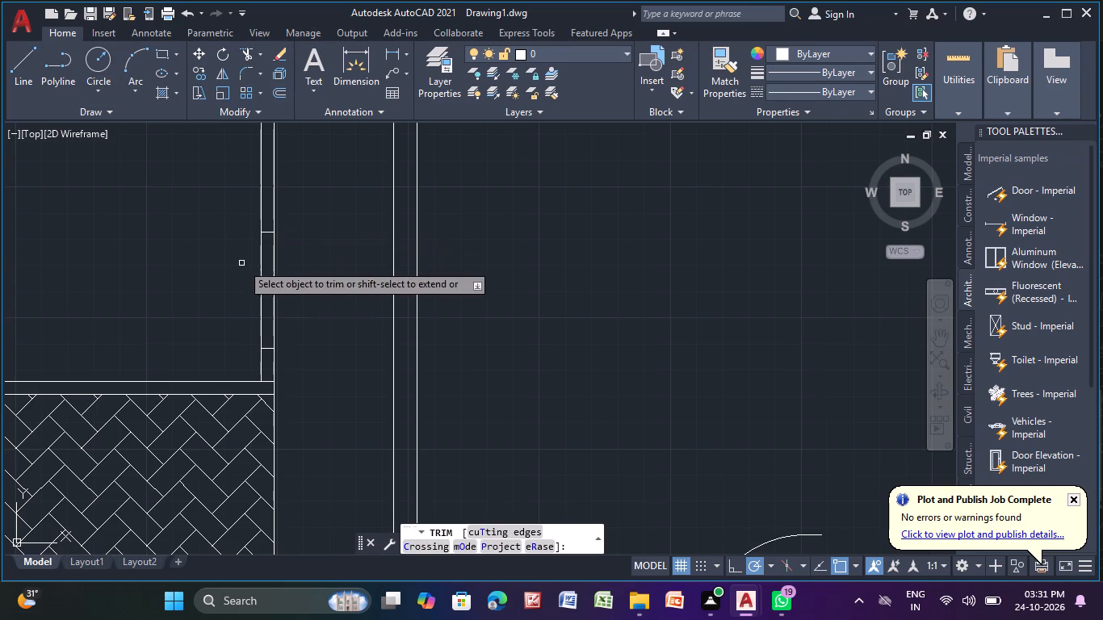
pyautogui.click(262, 301)
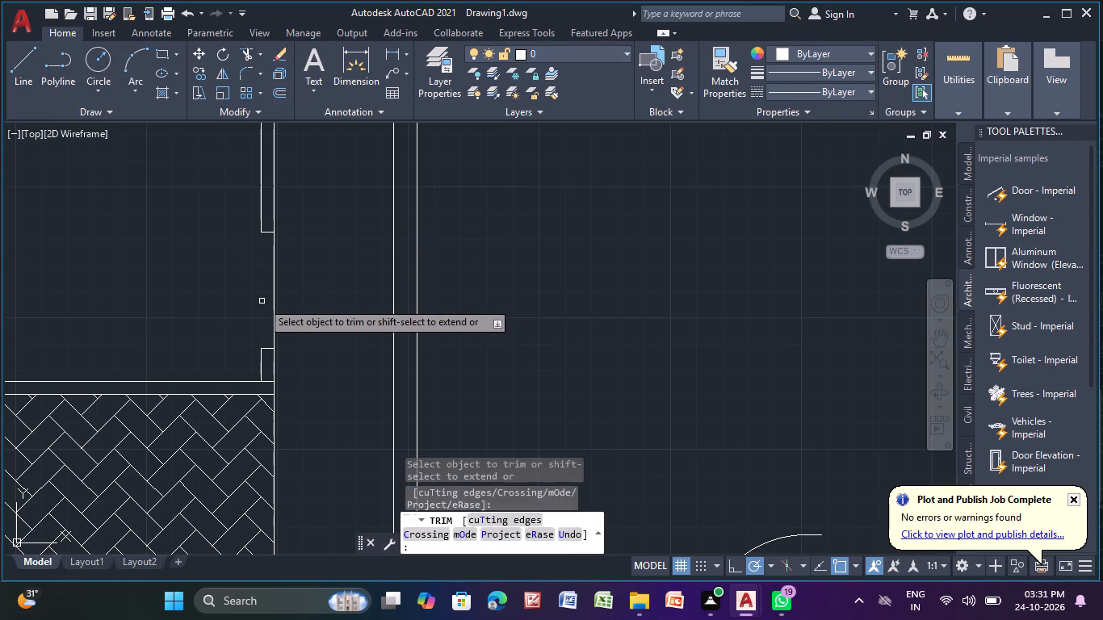
pyautogui.moveTo(258, 290); pyautogui.dragTo(269, 213, button='middle')
pyautogui.press('Escape')
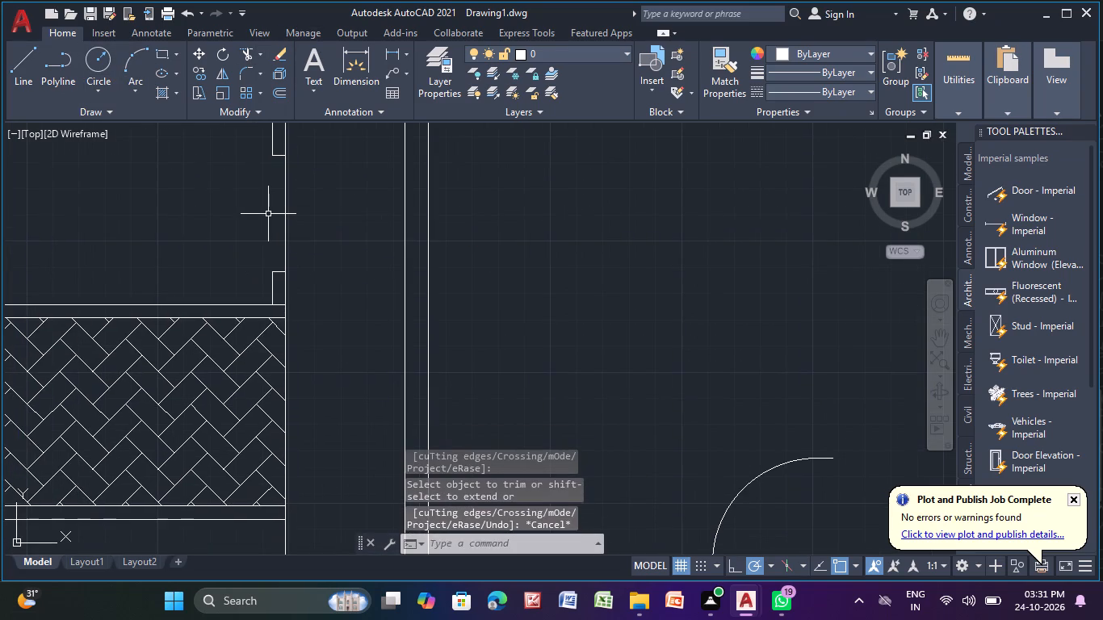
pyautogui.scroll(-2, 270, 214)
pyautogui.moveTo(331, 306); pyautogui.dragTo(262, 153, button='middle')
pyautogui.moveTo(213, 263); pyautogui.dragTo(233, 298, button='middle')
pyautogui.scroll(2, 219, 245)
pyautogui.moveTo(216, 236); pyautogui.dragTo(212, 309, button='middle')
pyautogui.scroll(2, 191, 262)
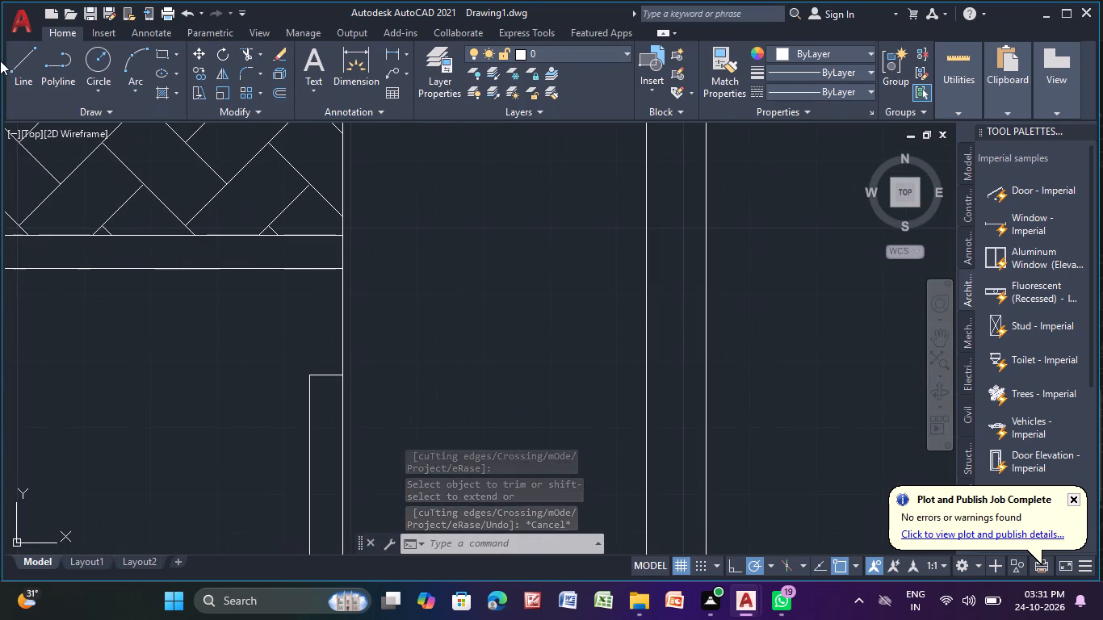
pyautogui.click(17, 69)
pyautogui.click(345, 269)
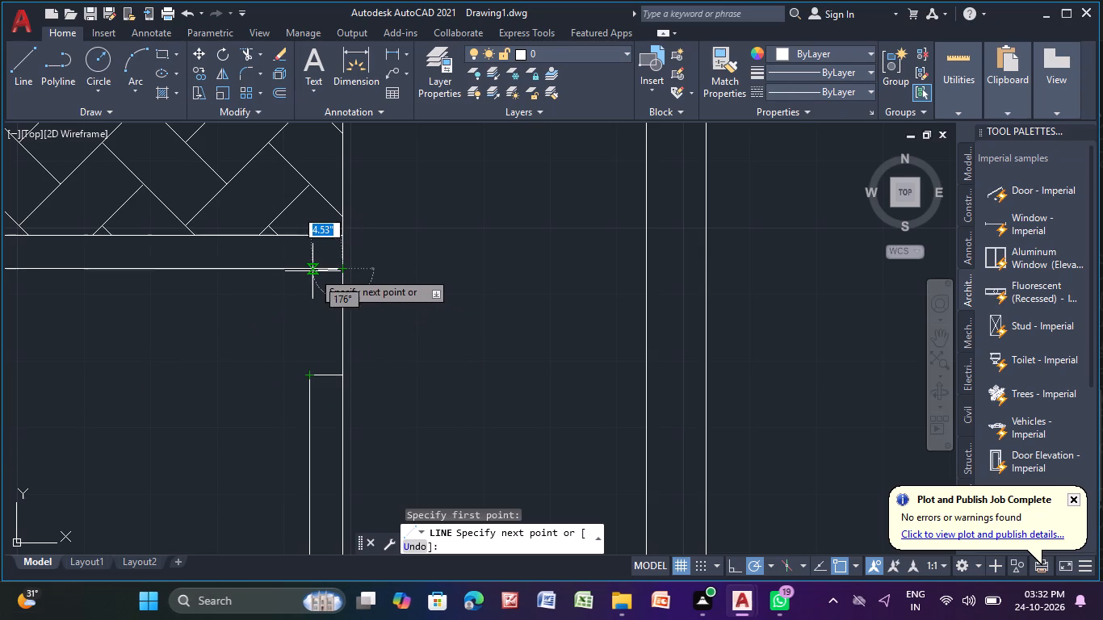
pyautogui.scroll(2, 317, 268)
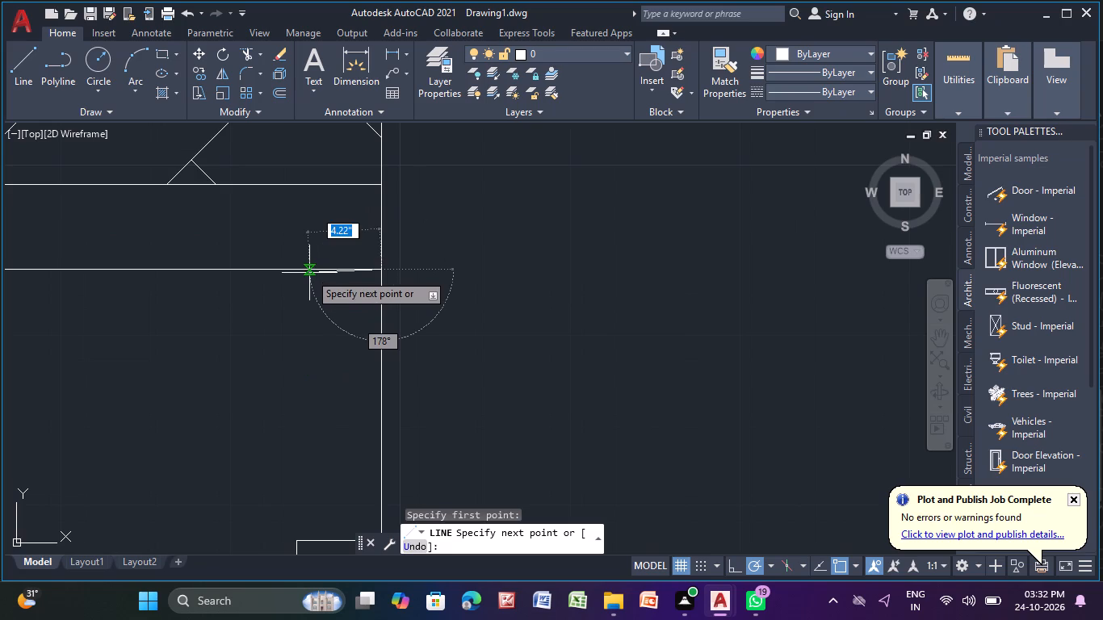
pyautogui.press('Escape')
# Draw a wall stub south of the herringbone room's south wall, about 5.06" south and across to the east wall's outer line.
pyautogui.scroll(-1, 330, 298)
pyautogui.moveTo(328, 308); pyautogui.dragTo(325, 292, button='middle')
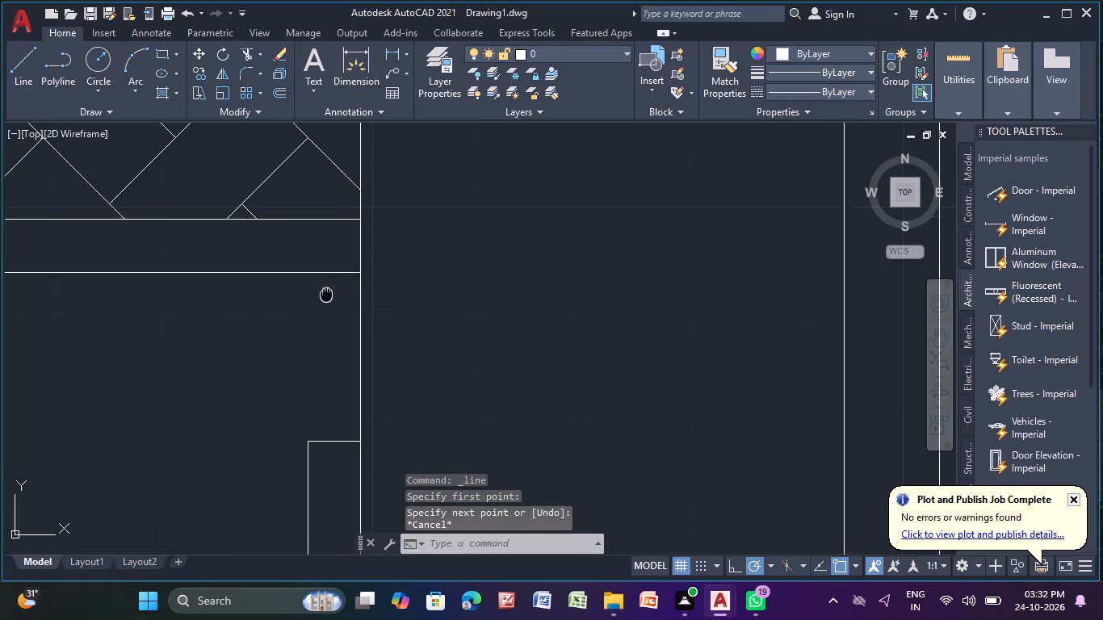
pyautogui.moveTo(325, 292); pyautogui.dragTo(308, 266, button='middle')
pyautogui.scroll(-1, 308, 266)
pyautogui.click(33, 53)
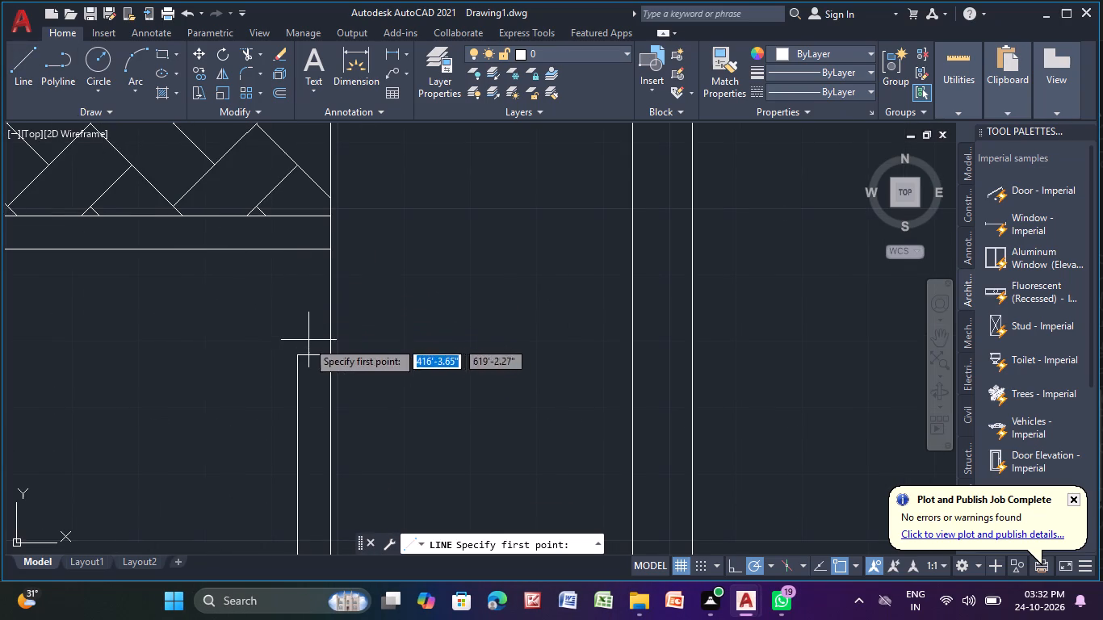
pyautogui.scroll(2, 295, 350)
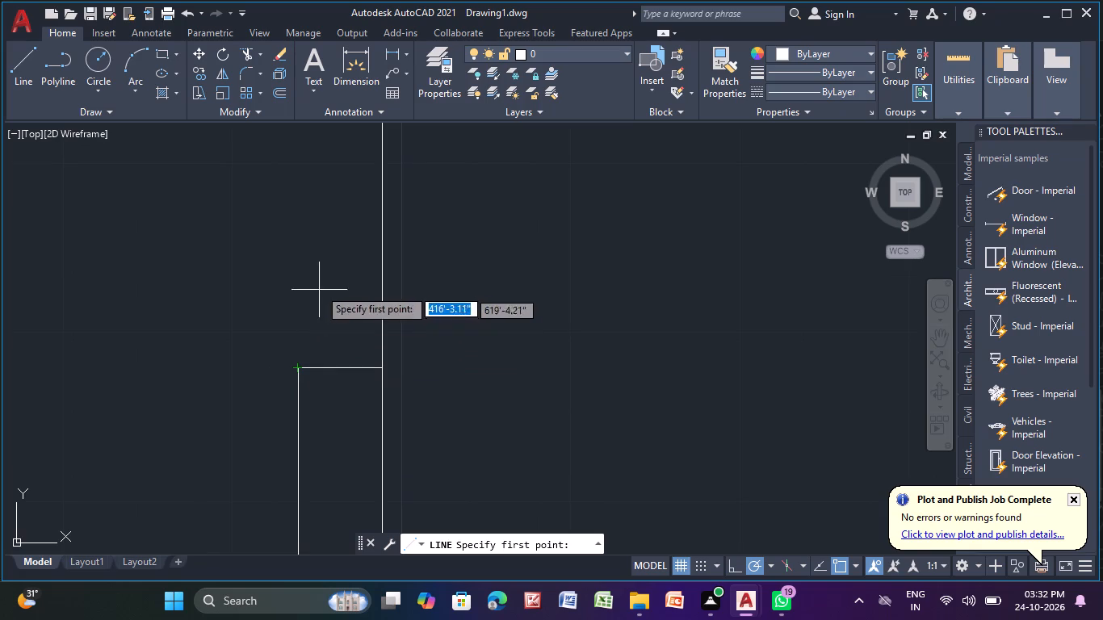
pyautogui.moveTo(294, 221); pyautogui.dragTo(307, 385, button='middle')
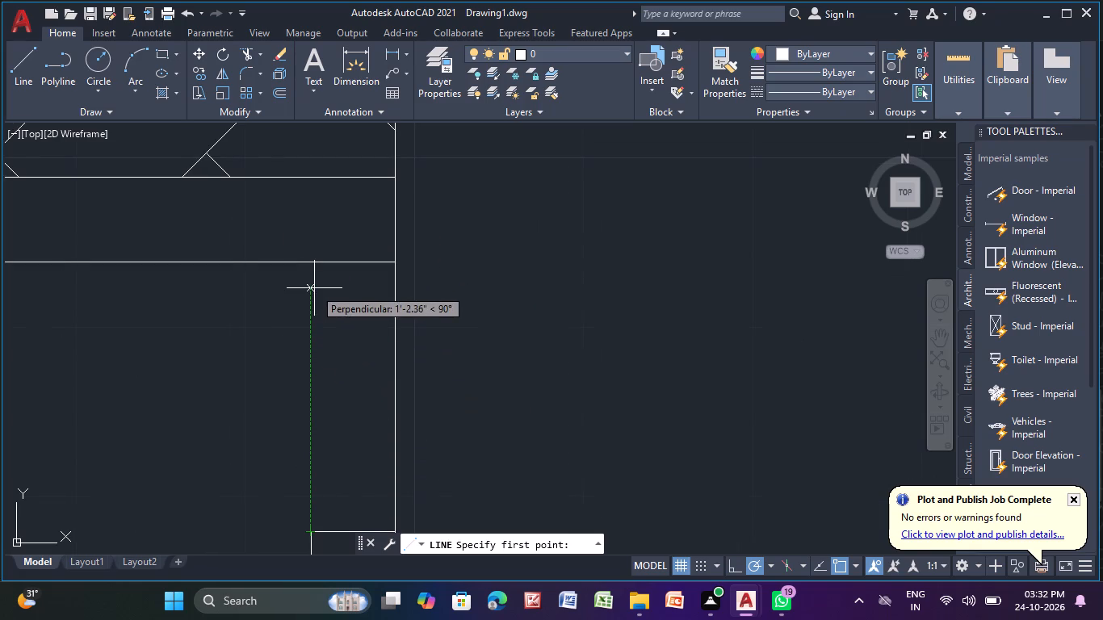
pyautogui.click(311, 260)
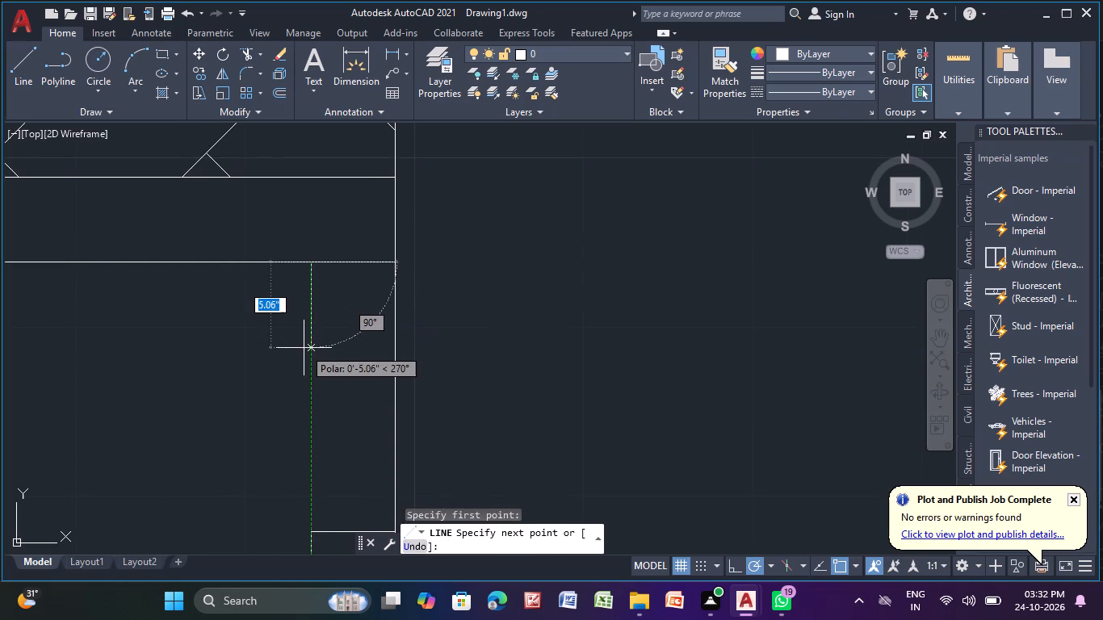
pyautogui.click(304, 348)
pyautogui.click(396, 348)
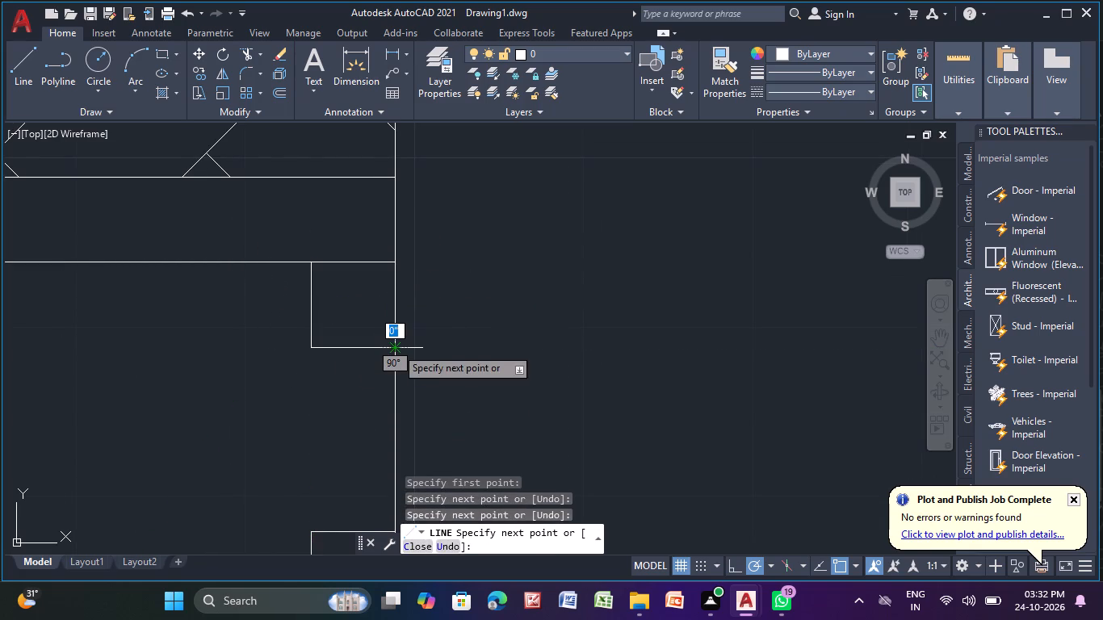
pyautogui.press('Escape')
# Stretch the south end of the new stub's west line about 3.64" farther south.
pyautogui.scroll(1, 396, 347)
pyautogui.scroll(-4, 396, 347)
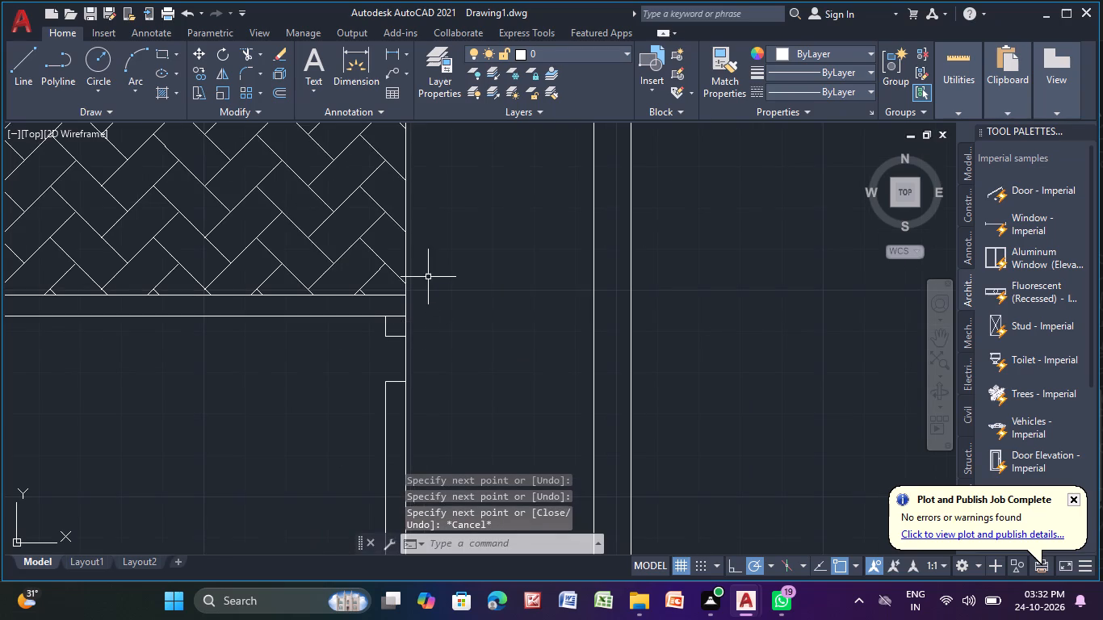
pyautogui.scroll(-2, 430, 331)
pyautogui.moveTo(423, 361); pyautogui.dragTo(413, 371, button='middle')
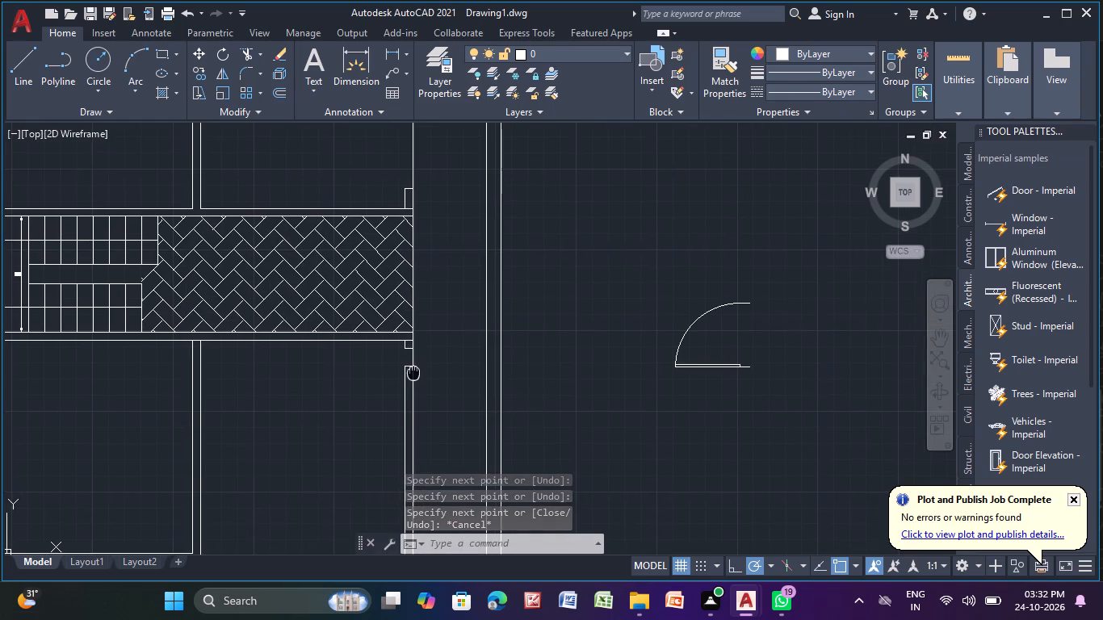
pyautogui.moveTo(413, 371); pyautogui.dragTo(413, 372, button='middle')
pyautogui.scroll(3, 405, 374)
pyautogui.scroll(3, 406, 300)
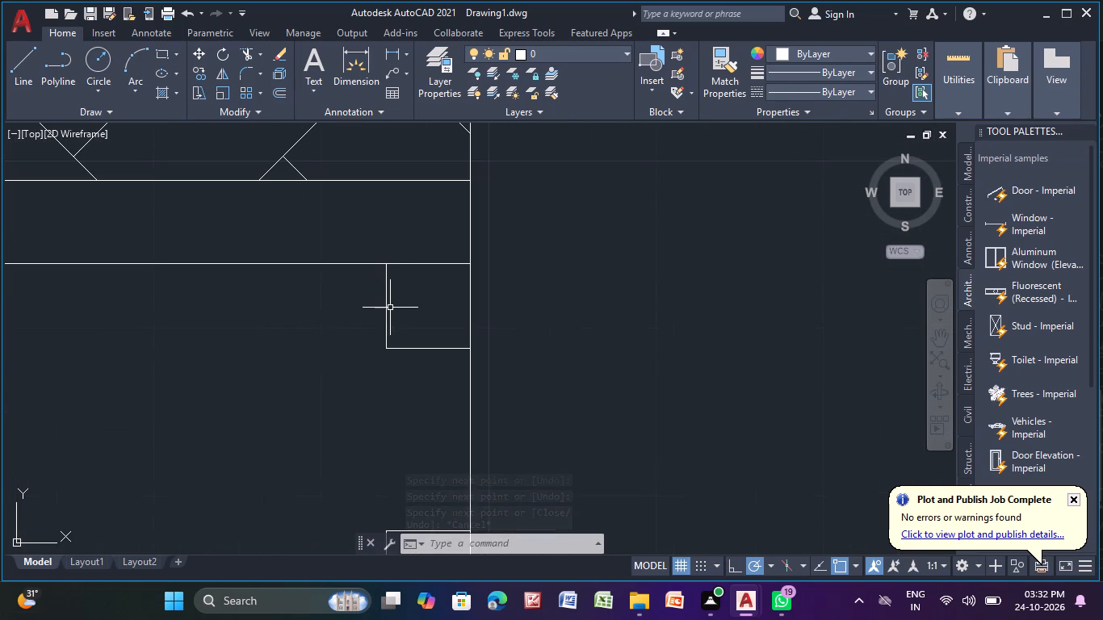
pyautogui.click(388, 308)
pyautogui.click(385, 346)
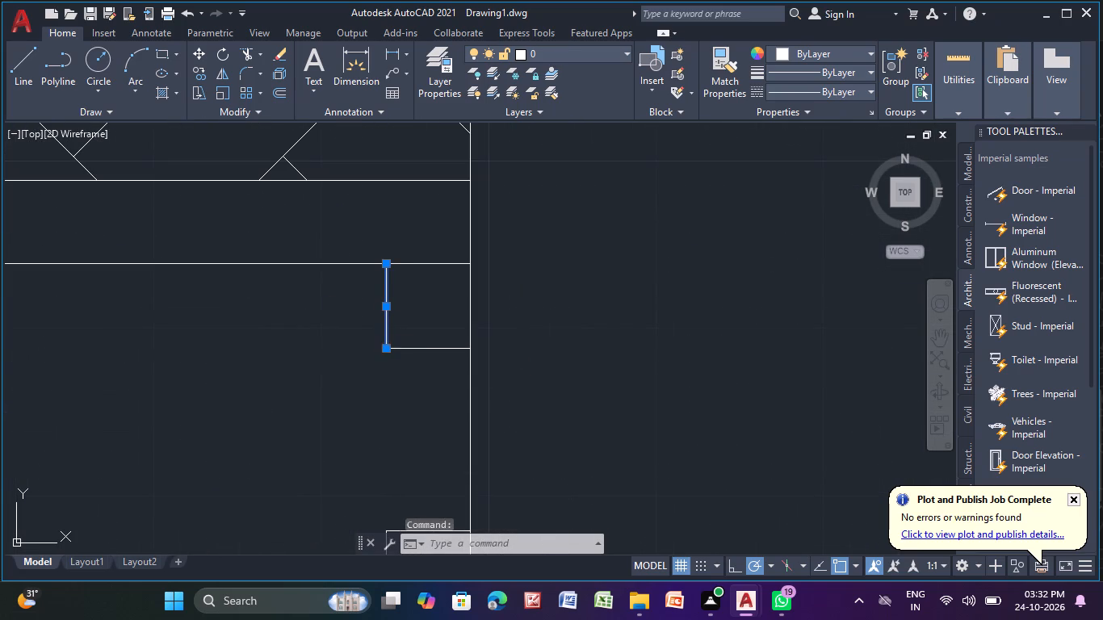
pyautogui.click(383, 410)
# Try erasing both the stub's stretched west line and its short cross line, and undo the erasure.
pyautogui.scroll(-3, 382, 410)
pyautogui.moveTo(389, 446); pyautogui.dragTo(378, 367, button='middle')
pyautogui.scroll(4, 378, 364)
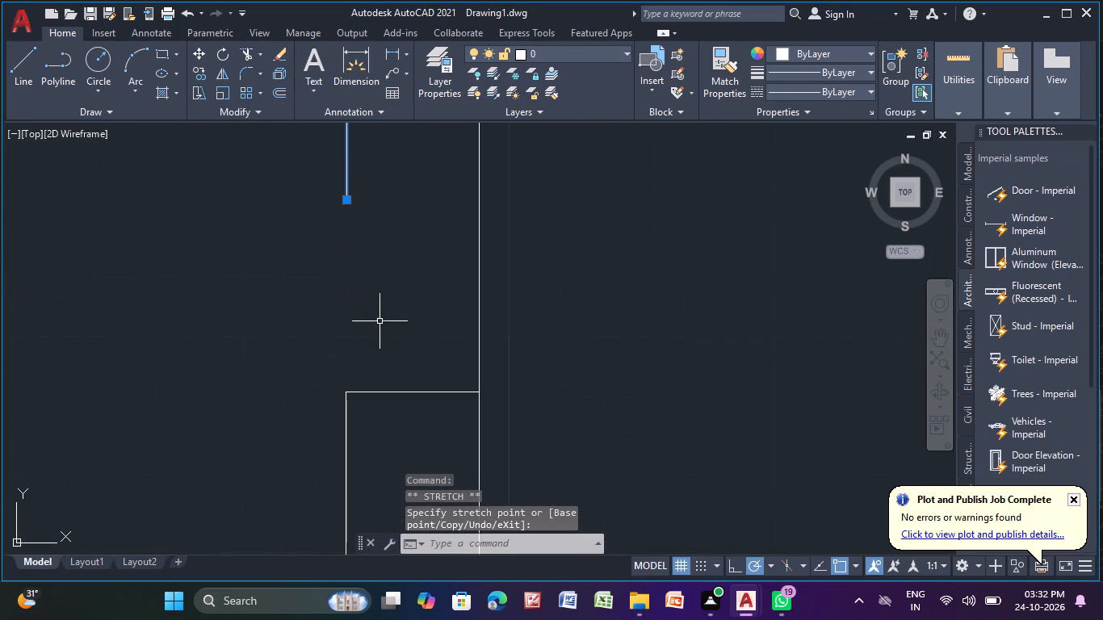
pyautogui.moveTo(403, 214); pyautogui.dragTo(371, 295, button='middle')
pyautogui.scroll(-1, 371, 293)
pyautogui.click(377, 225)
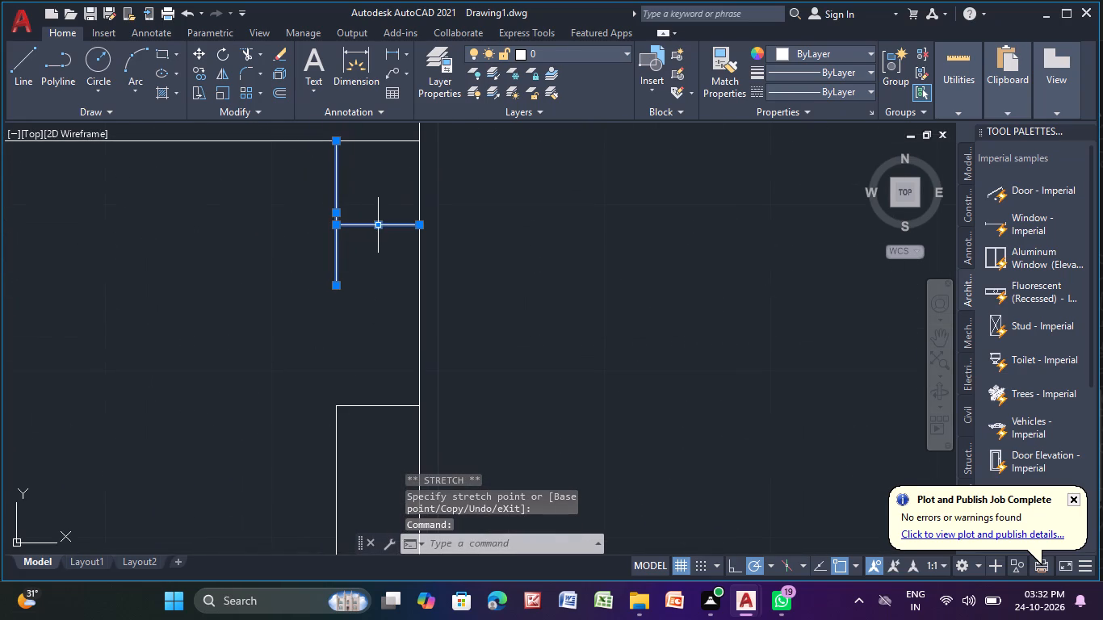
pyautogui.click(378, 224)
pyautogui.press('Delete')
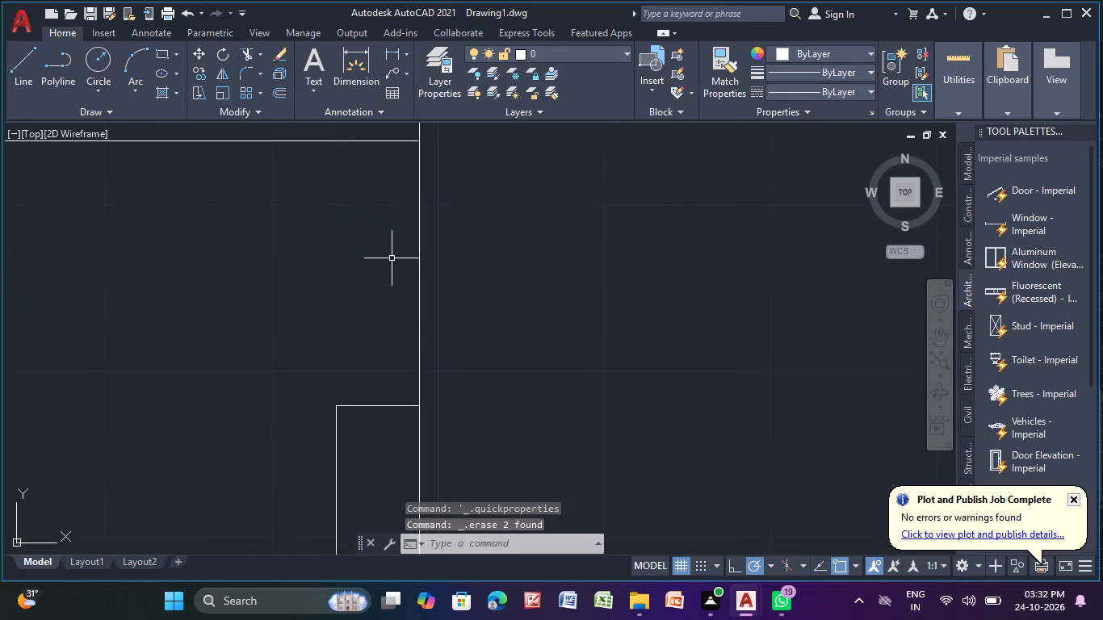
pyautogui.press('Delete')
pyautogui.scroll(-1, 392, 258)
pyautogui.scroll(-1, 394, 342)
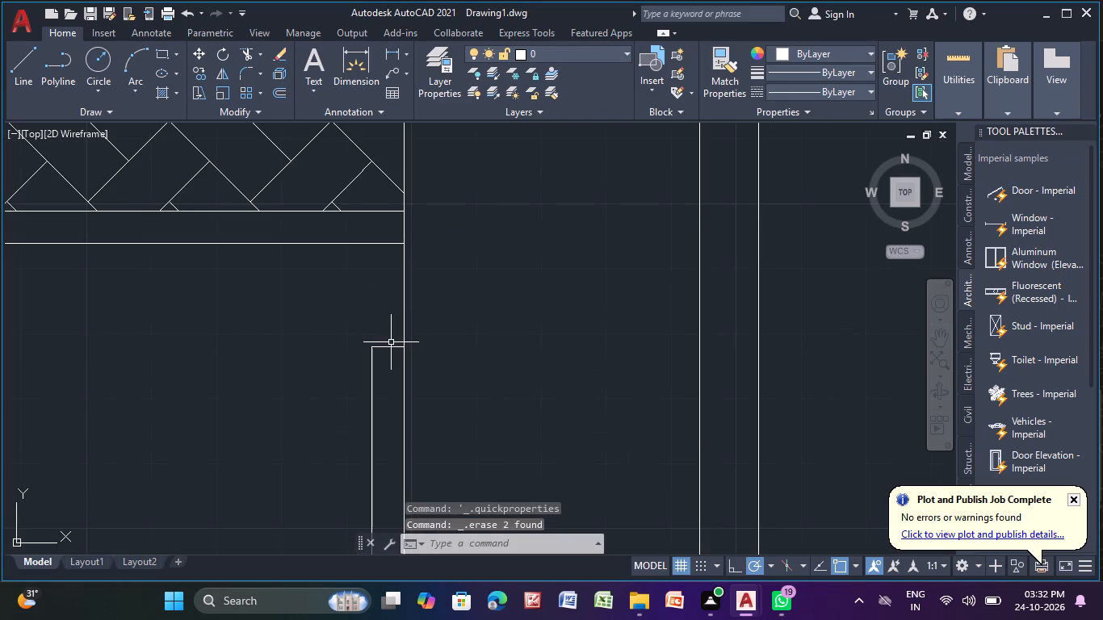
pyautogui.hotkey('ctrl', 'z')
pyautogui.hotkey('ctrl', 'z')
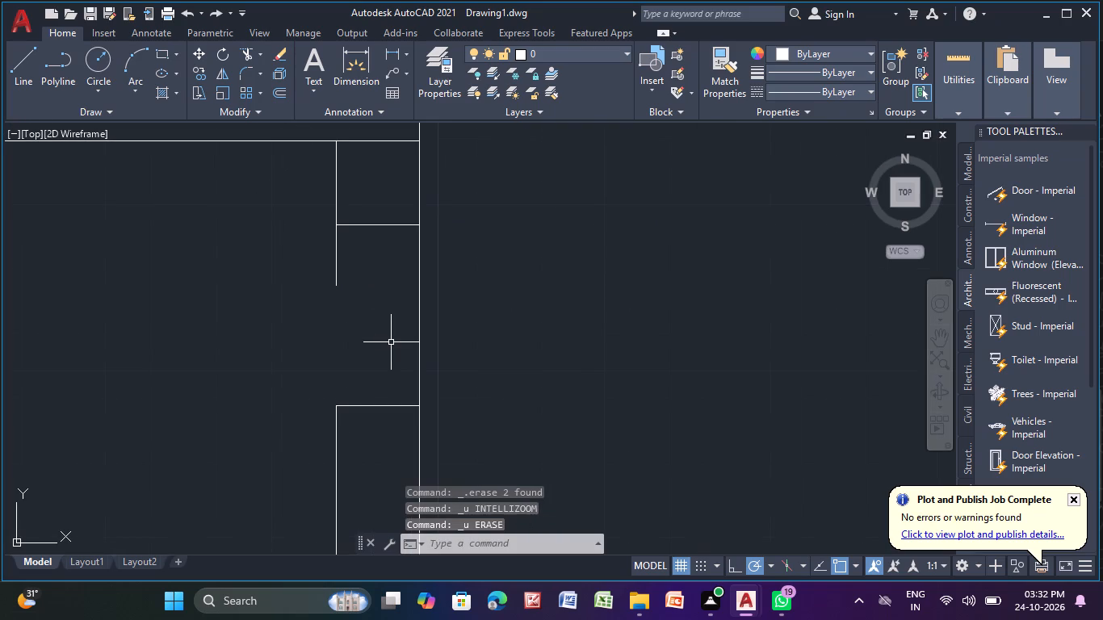
# Erase only the short cross line of the stub south of the herringbone room, keeping its stretched west line.
pyautogui.click(363, 225)
pyautogui.press('Delete')
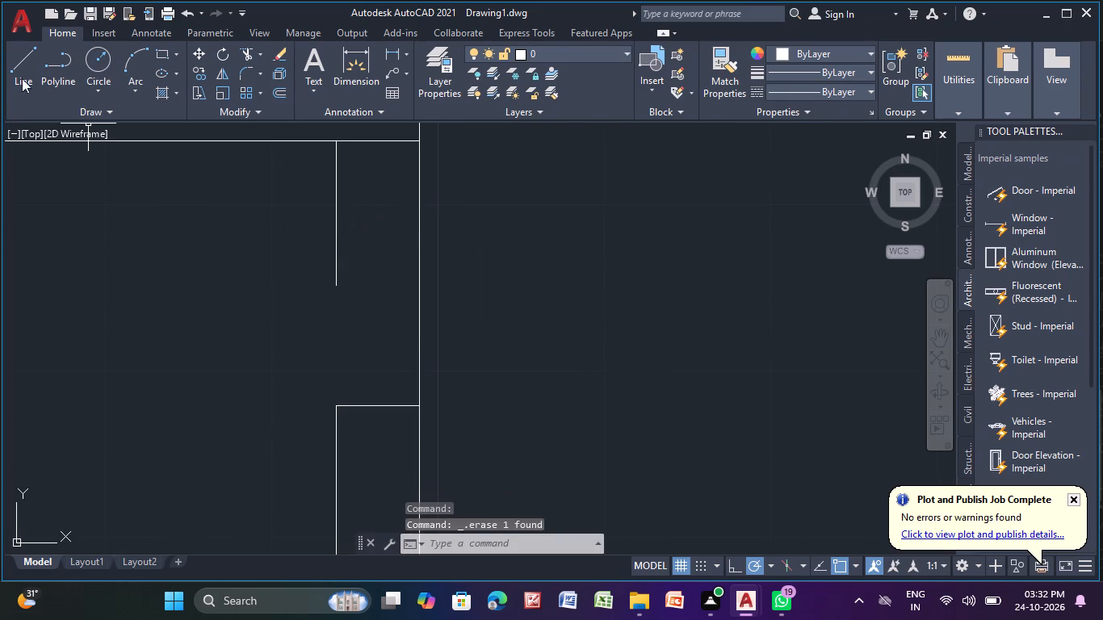
# Draw a cross line about 4.98" long from the stretched line's south end east to the outer wall line, closing the stub.
pyautogui.click(28, 65)
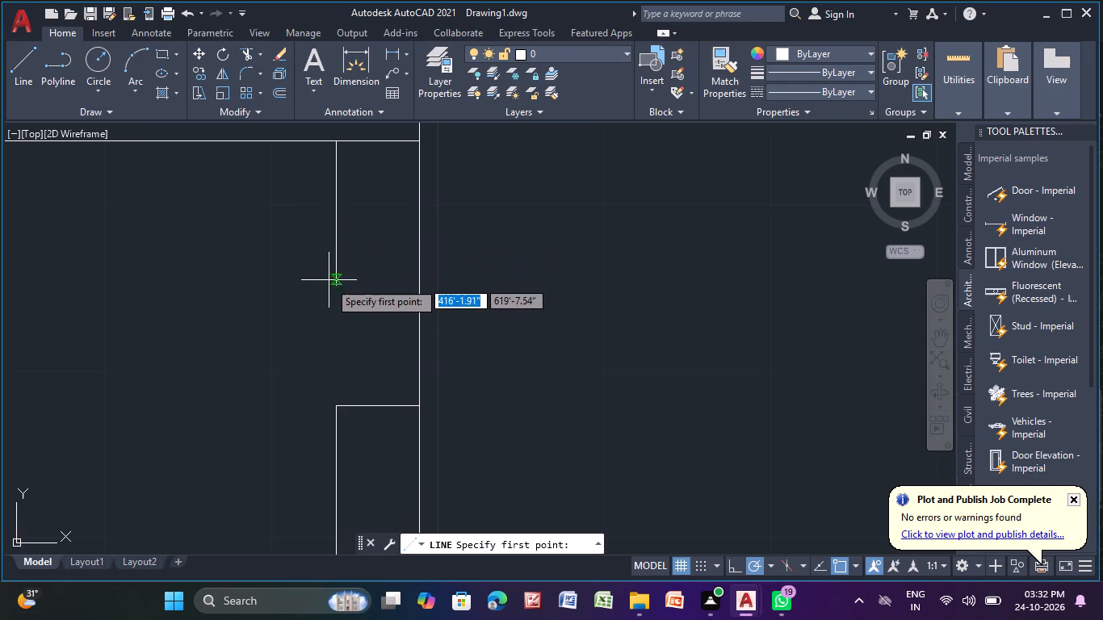
pyautogui.click(333, 290)
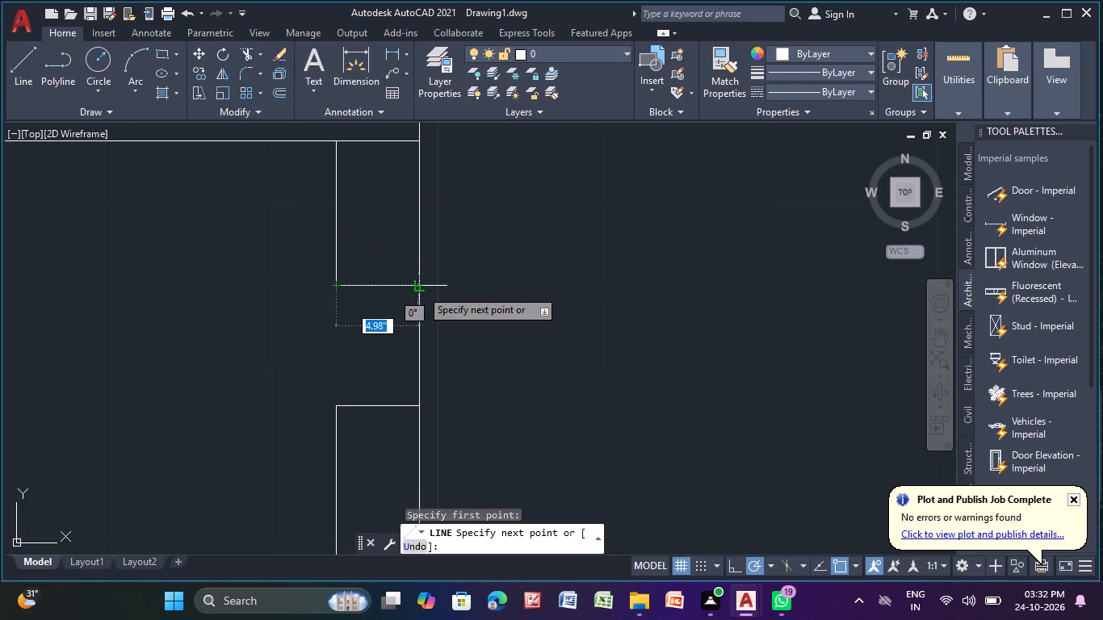
pyautogui.click(421, 289)
pyautogui.press('Escape')
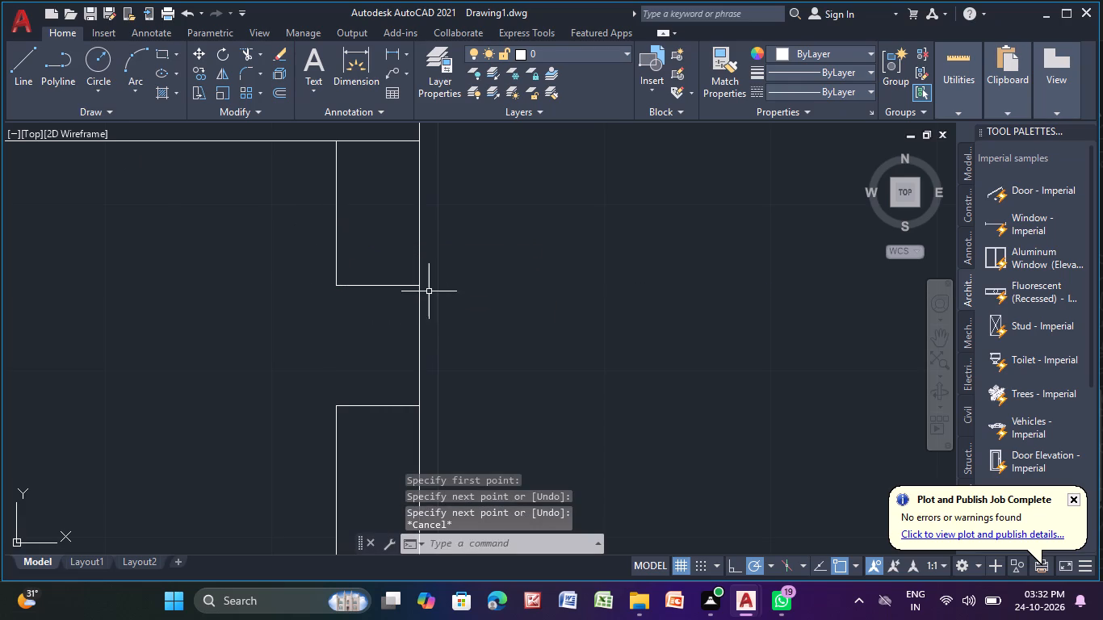
# Move the loose door west by its hinge point, close to the double wall line east of the staircase room.
pyautogui.scroll(-4, 431, 291)
pyautogui.moveTo(466, 274); pyautogui.dragTo(272, 340, button='middle')
pyautogui.scroll(1, 274, 341)
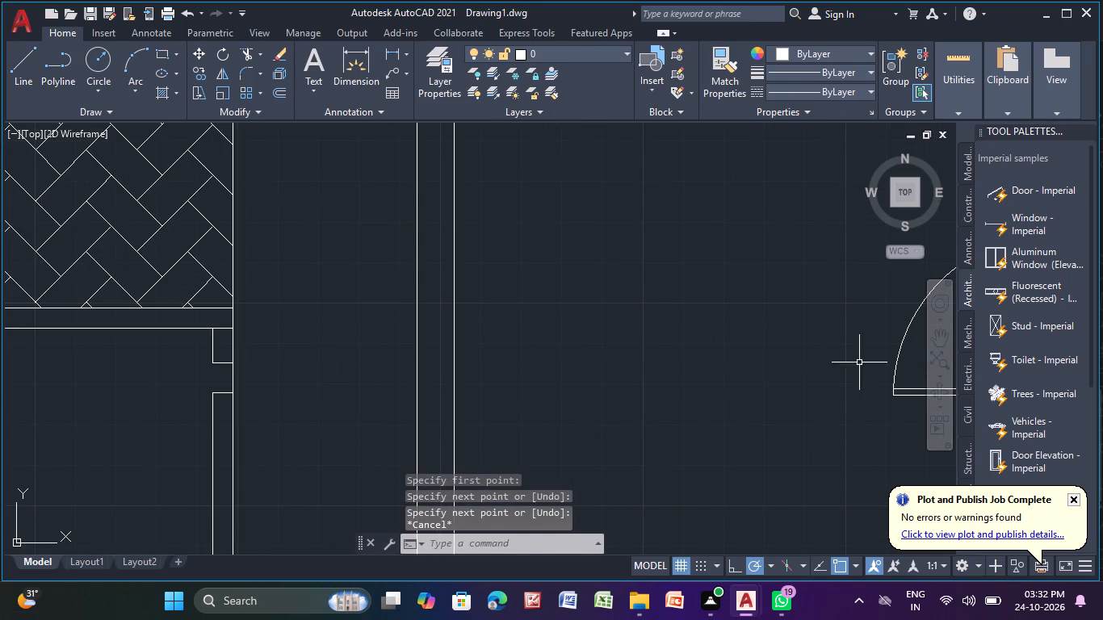
pyautogui.click(901, 354)
pyautogui.moveTo(728, 342); pyautogui.dragTo(482, 296, button='middle')
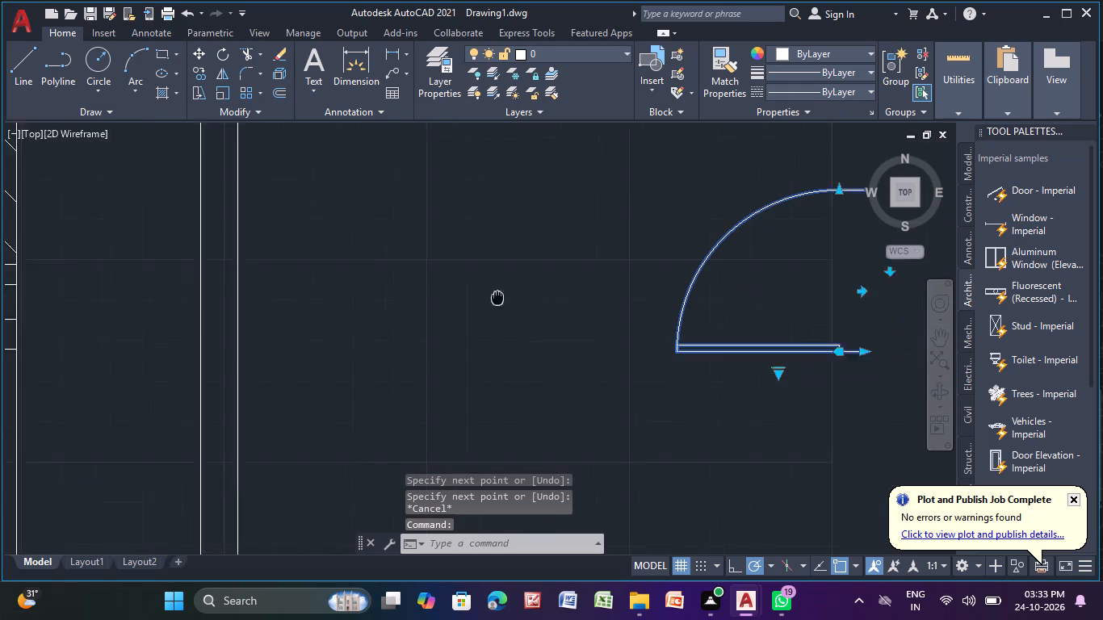
pyautogui.moveTo(482, 296); pyautogui.dragTo(442, 295, button='middle')
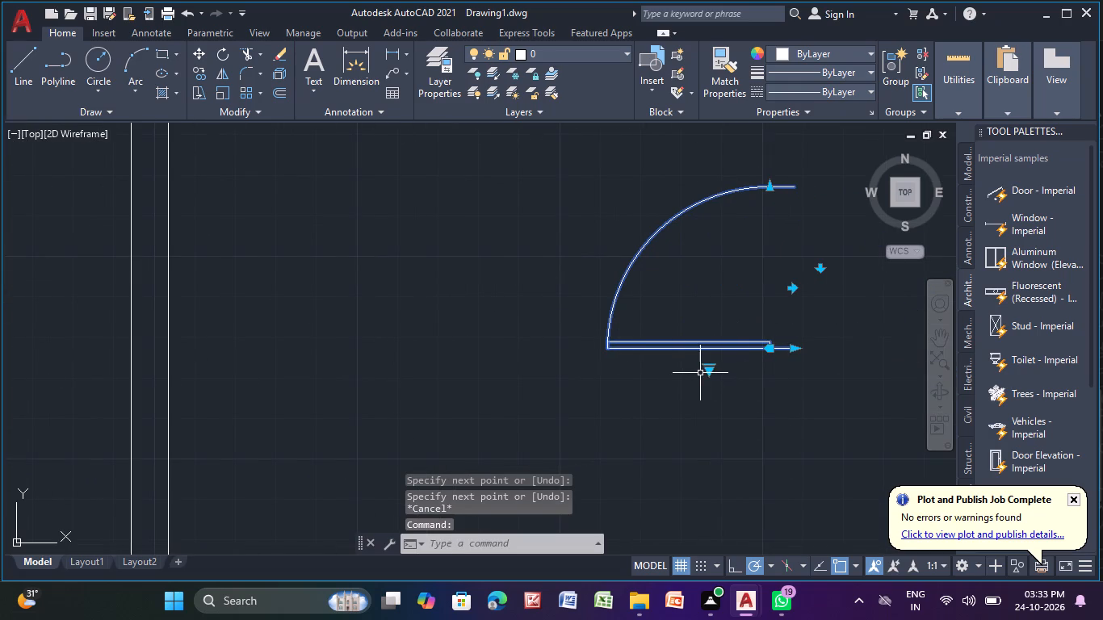
pyautogui.click(711, 369)
pyautogui.click(453, 355)
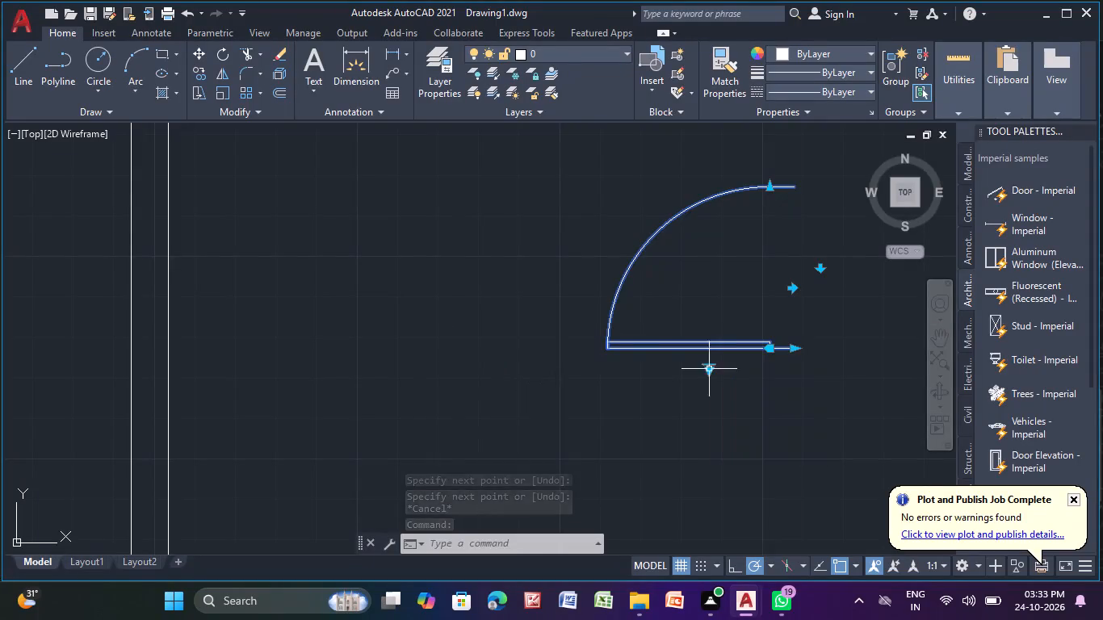
pyautogui.click(506, 316)
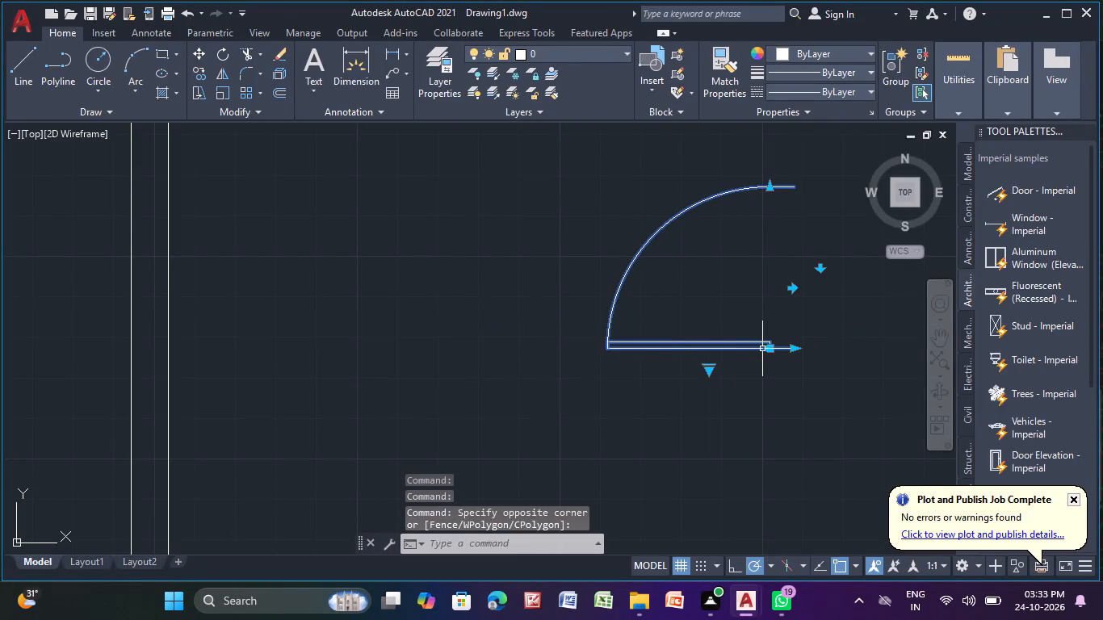
pyautogui.click(769, 350)
pyautogui.click(359, 355)
# Copy the loose door into the east wall opening north of the herringbone floor, with its leaf by the south wall stub.
pyautogui.scroll(-3, 363, 357)
pyautogui.moveTo(401, 375); pyautogui.dragTo(580, 354, button='middle')
pyautogui.click(203, 75)
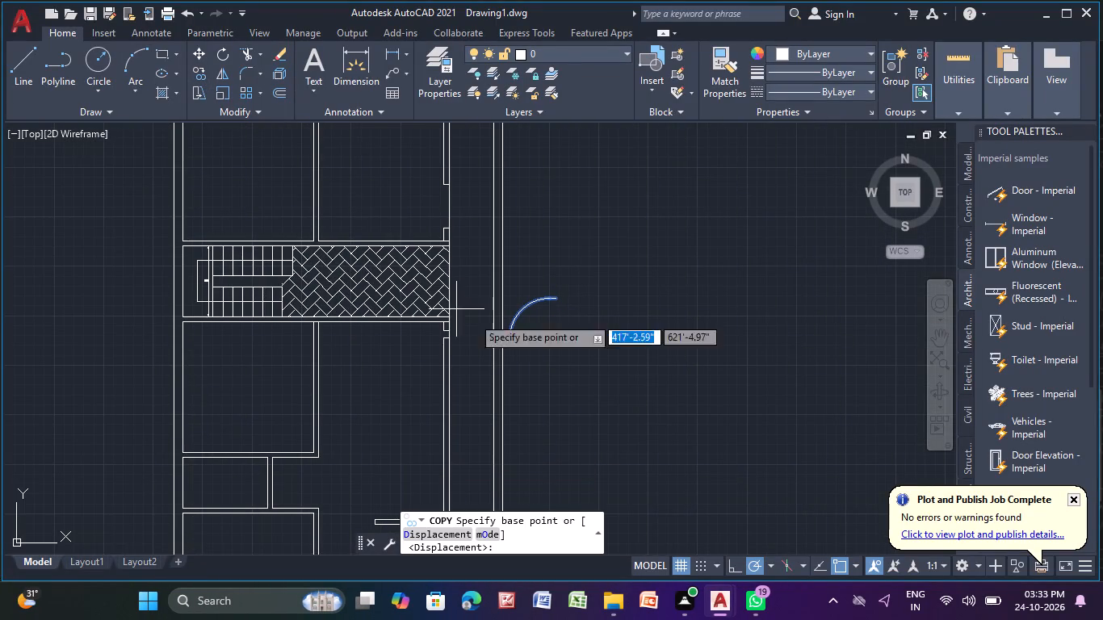
pyautogui.click(531, 345)
pyautogui.scroll(4, 410, 366)
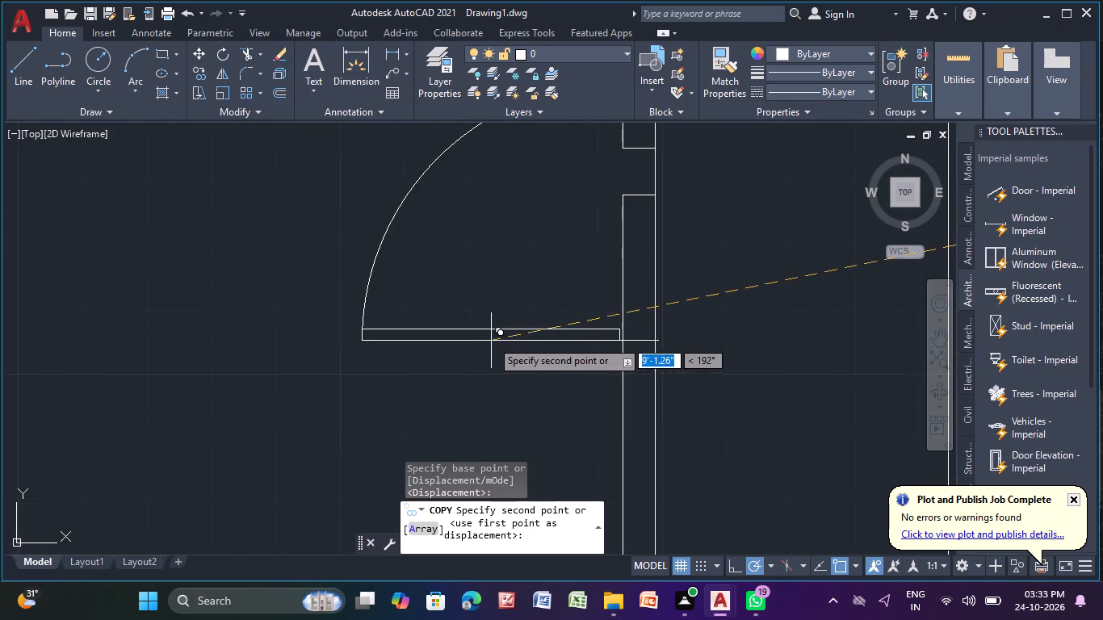
pyautogui.scroll(-2, 491, 340)
pyautogui.moveTo(464, 362); pyautogui.dragTo(380, 441, button='middle')
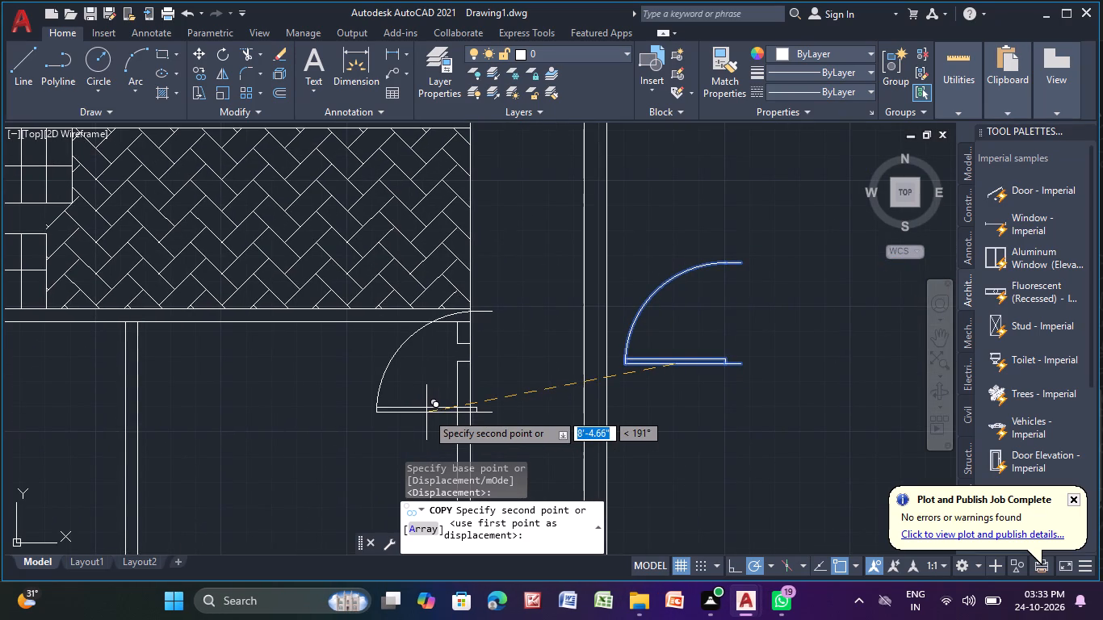
pyautogui.moveTo(364, 231); pyautogui.dragTo(338, 510, button='middle')
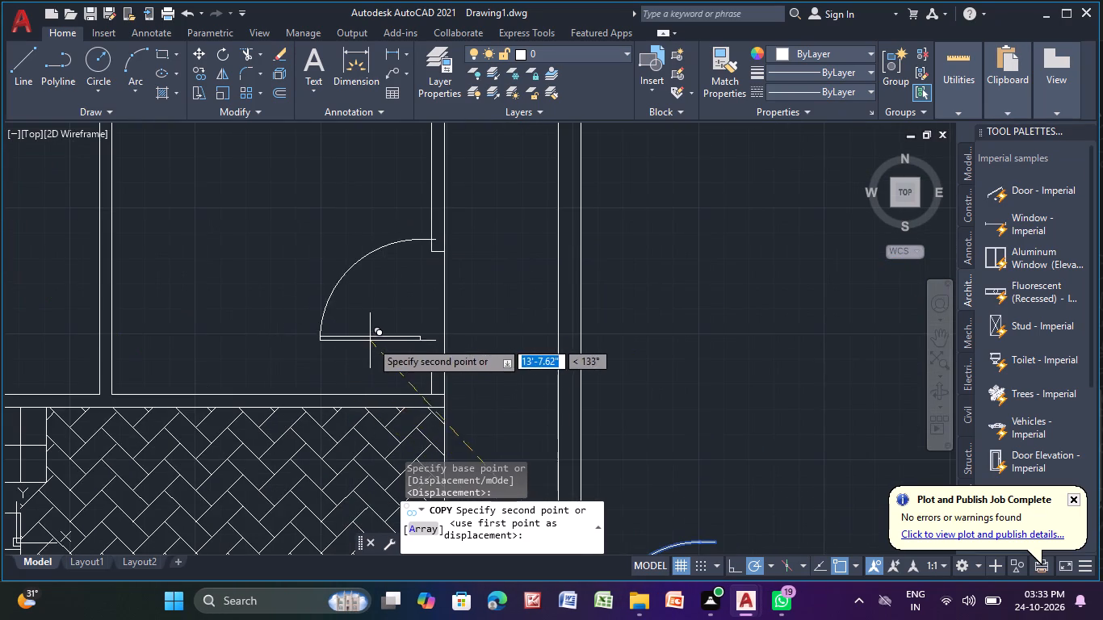
pyautogui.scroll(2, 398, 354)
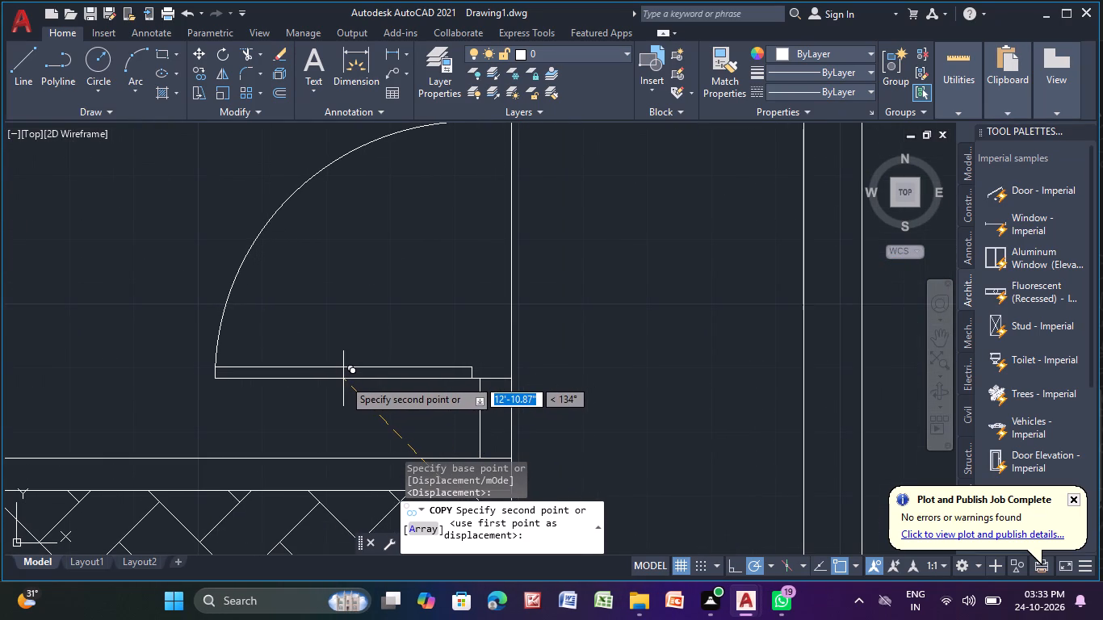
pyautogui.click(343, 377)
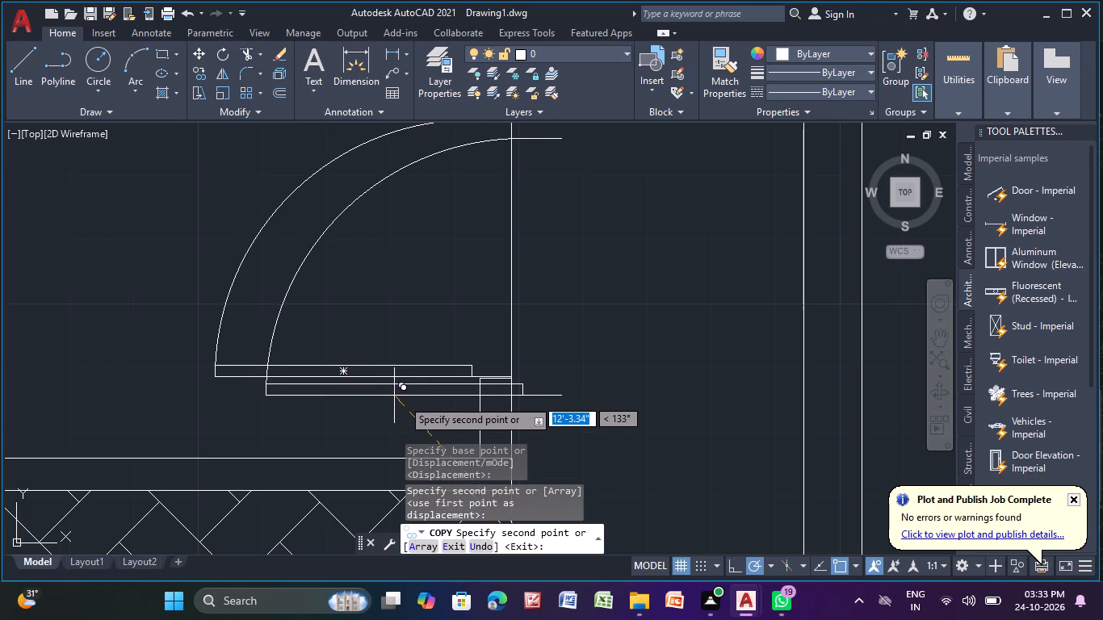
pyautogui.scroll(1, 407, 400)
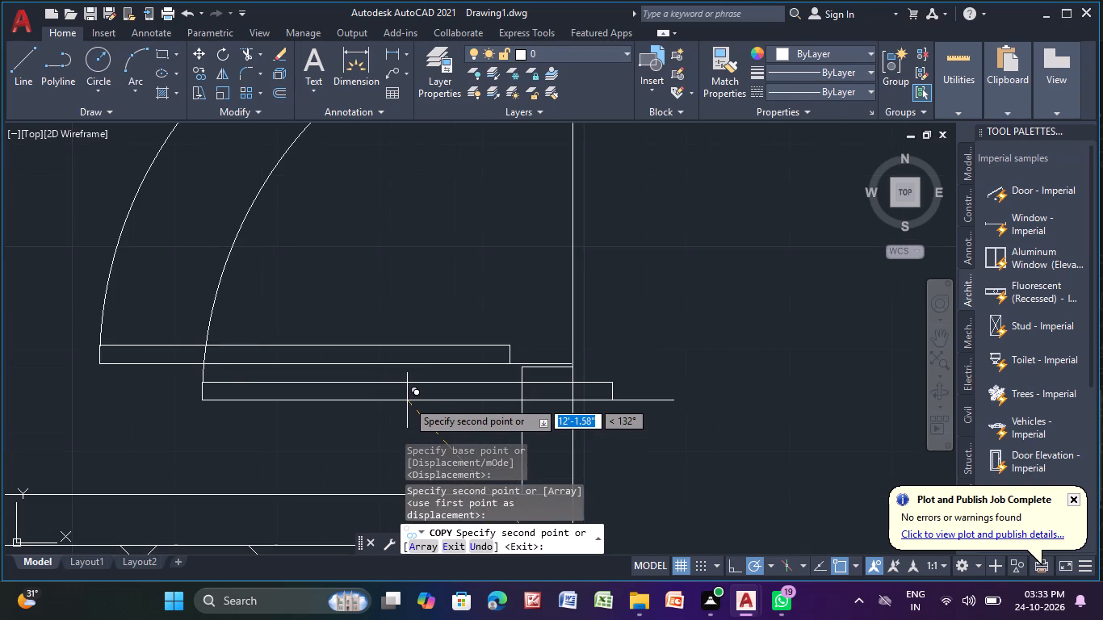
pyautogui.press('Escape')
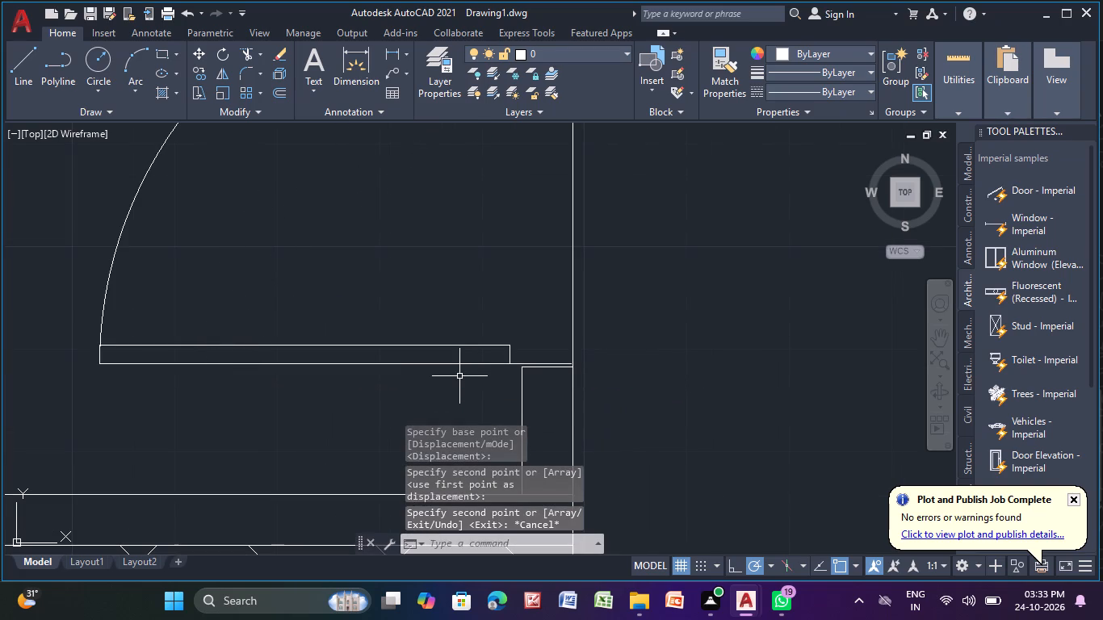
# Shift the copied door slightly south by its hinge point so its leaf line meets the stub's end line north of the herringbone floor.
pyautogui.scroll(3, 451, 380)
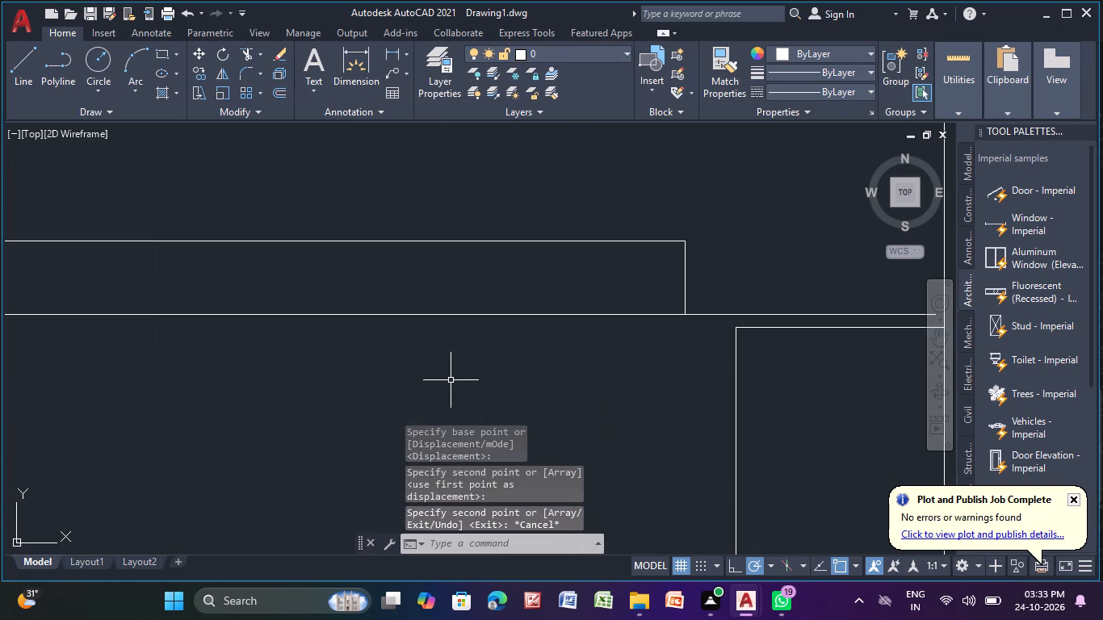
pyautogui.moveTo(488, 334); pyautogui.dragTo(0, 346, button='middle')
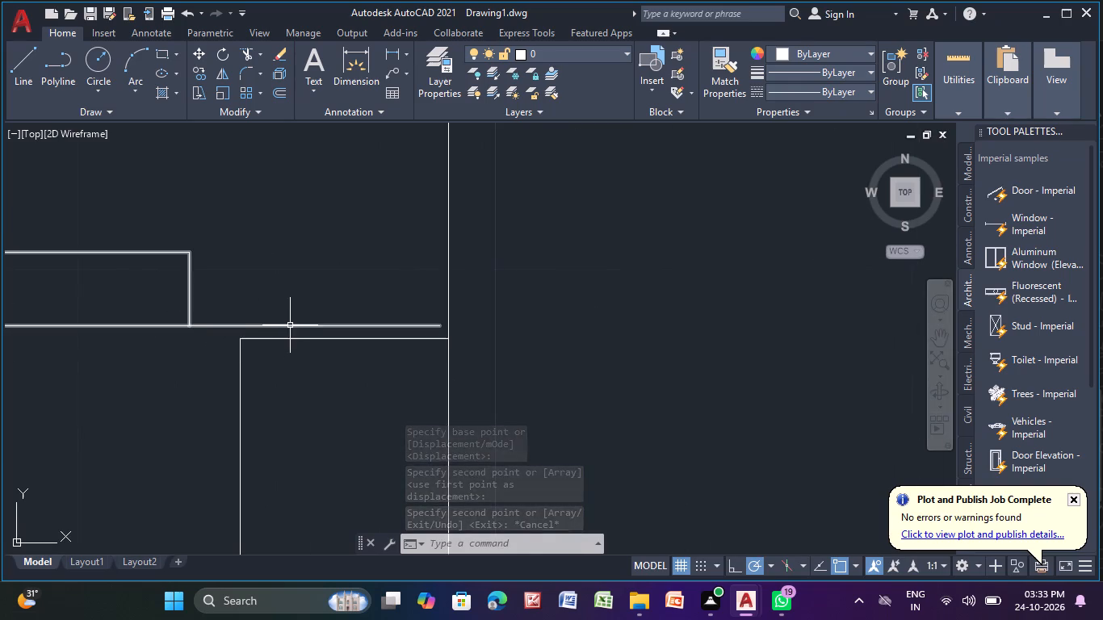
pyautogui.click(290, 325)
pyautogui.click(191, 324)
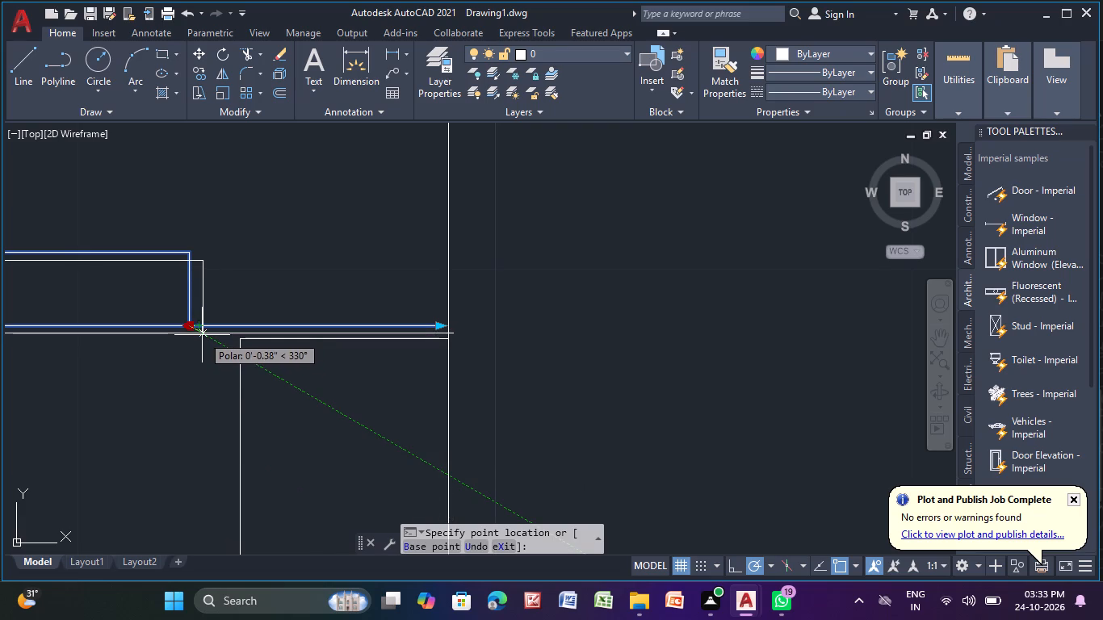
pyautogui.click(199, 339)
pyautogui.scroll(-2, 210, 361)
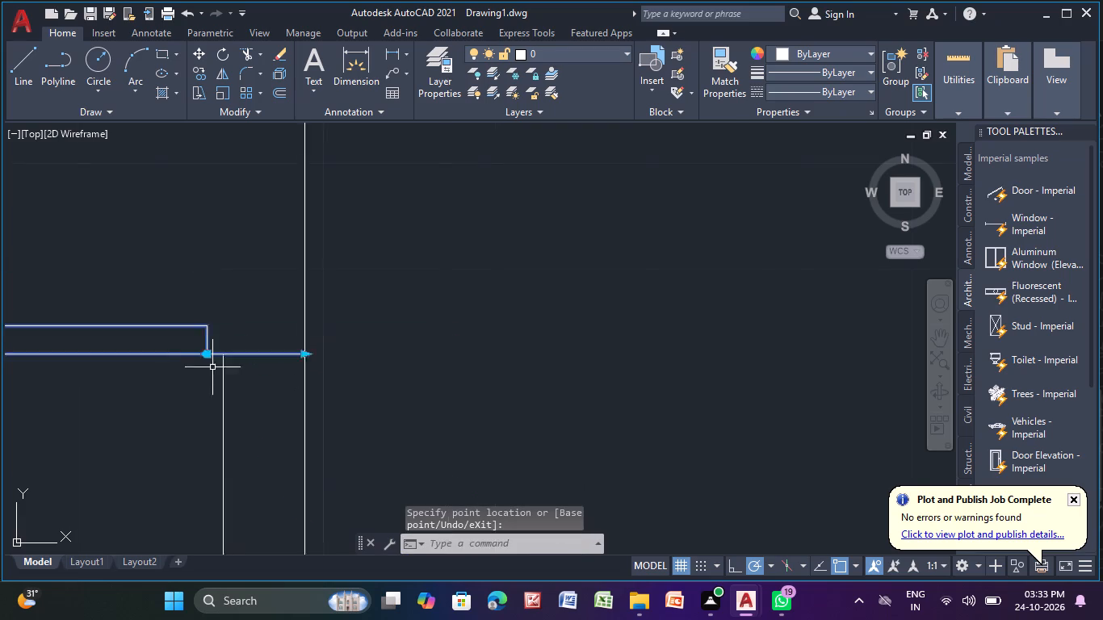
pyautogui.scroll(-1, 213, 367)
pyautogui.moveTo(216, 370); pyautogui.dragTo(310, 317, button='middle')
pyautogui.press('Escape')
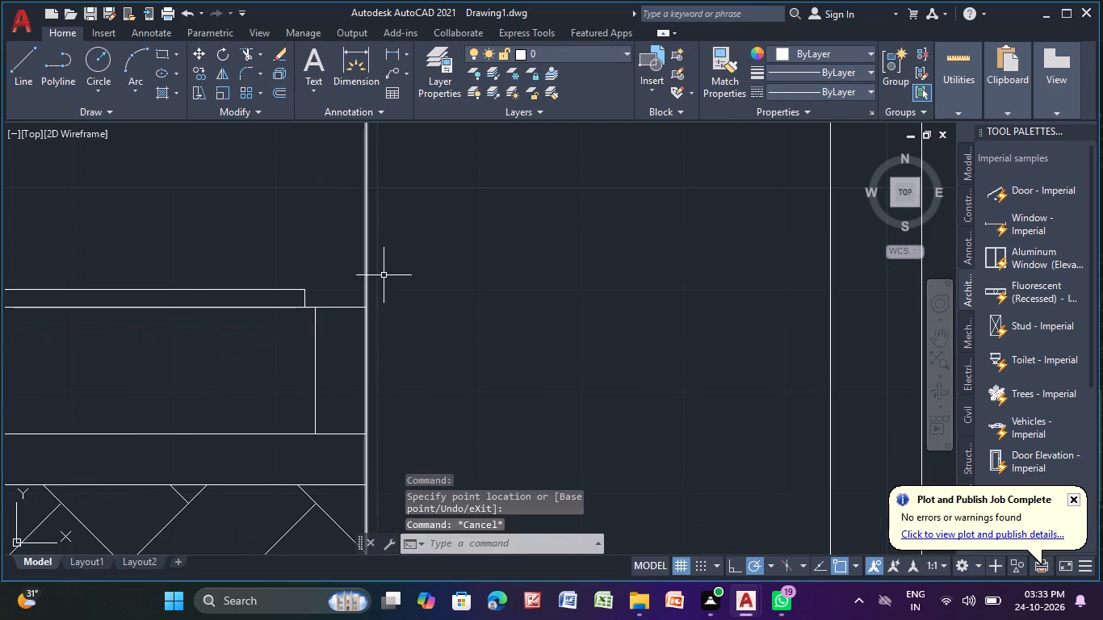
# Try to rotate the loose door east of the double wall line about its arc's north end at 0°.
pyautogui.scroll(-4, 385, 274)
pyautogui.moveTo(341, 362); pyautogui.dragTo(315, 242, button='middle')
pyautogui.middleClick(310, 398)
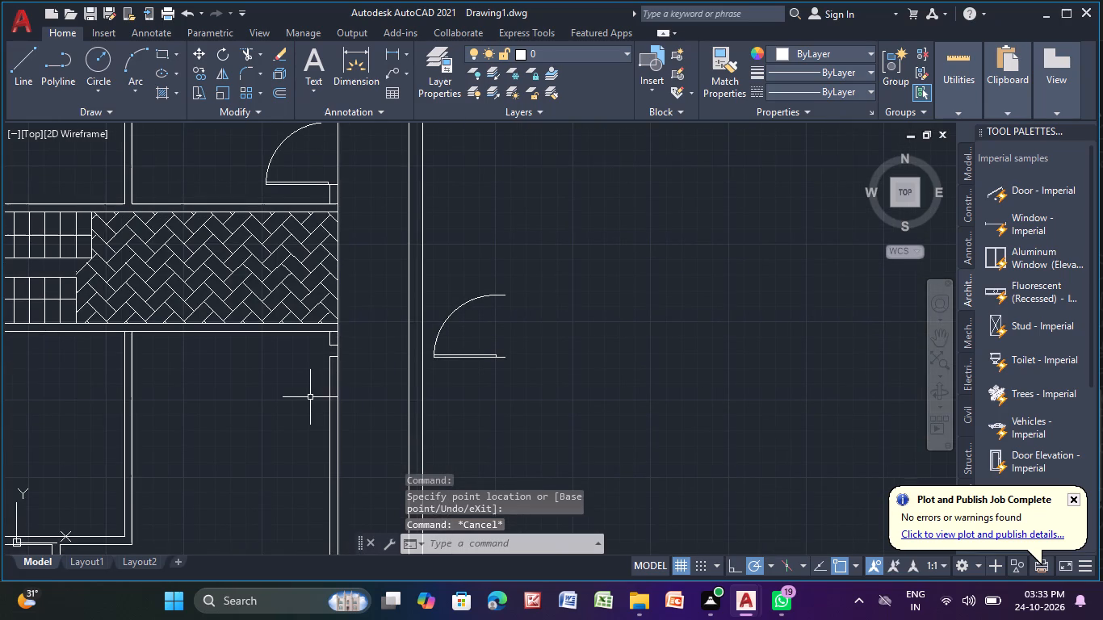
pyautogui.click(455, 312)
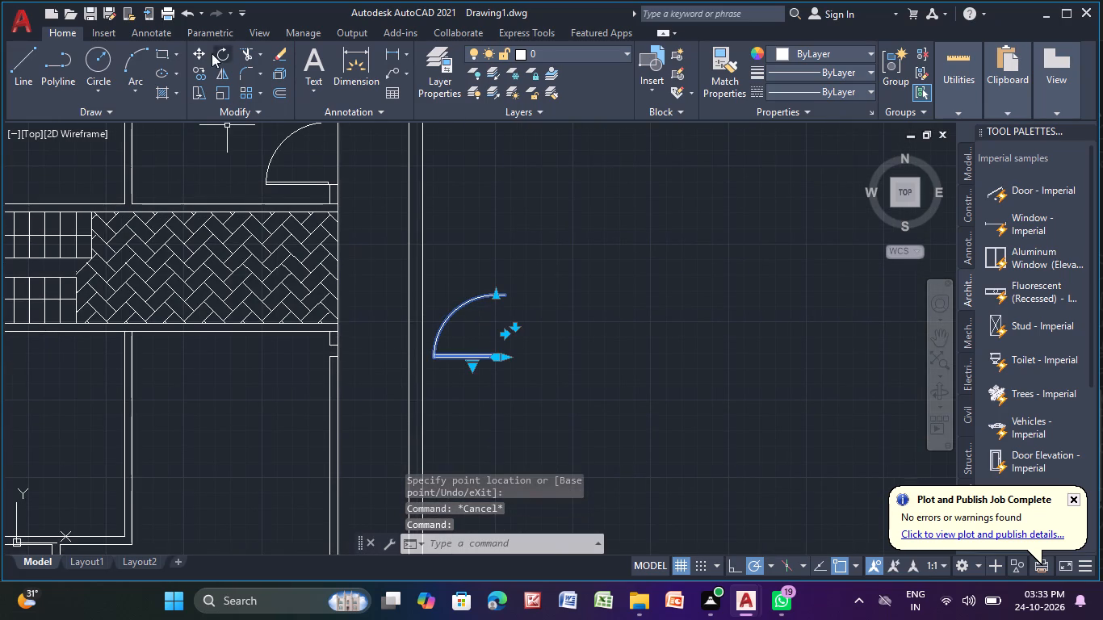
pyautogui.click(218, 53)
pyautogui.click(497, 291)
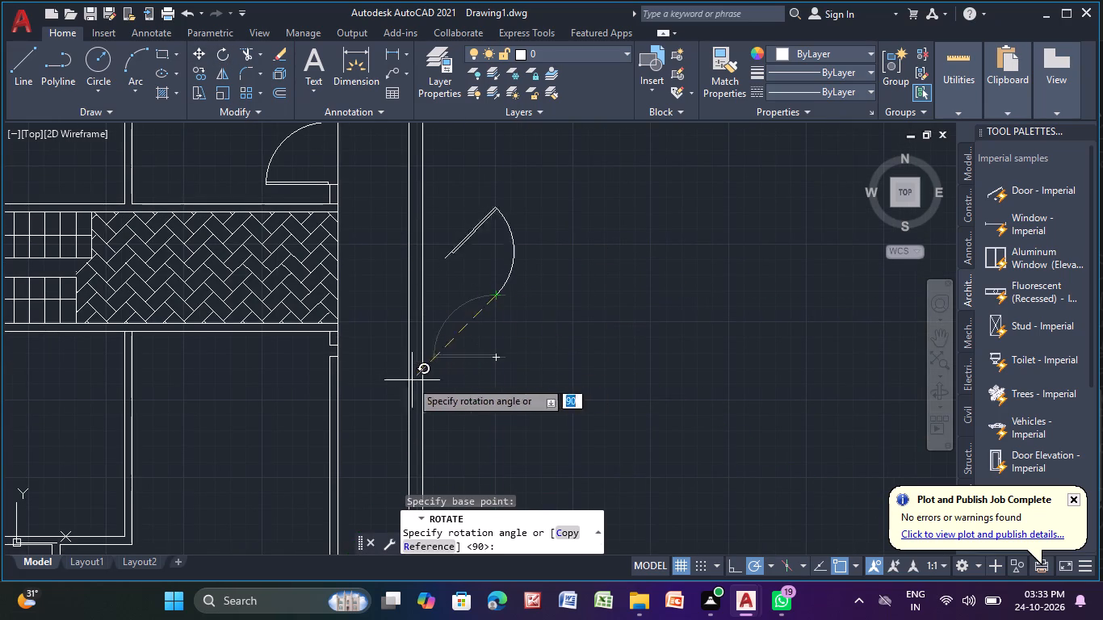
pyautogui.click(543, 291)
# Mirror the loose door across a horizontal line near its arc's north end, keeping the original door.
pyautogui.click(225, 71)
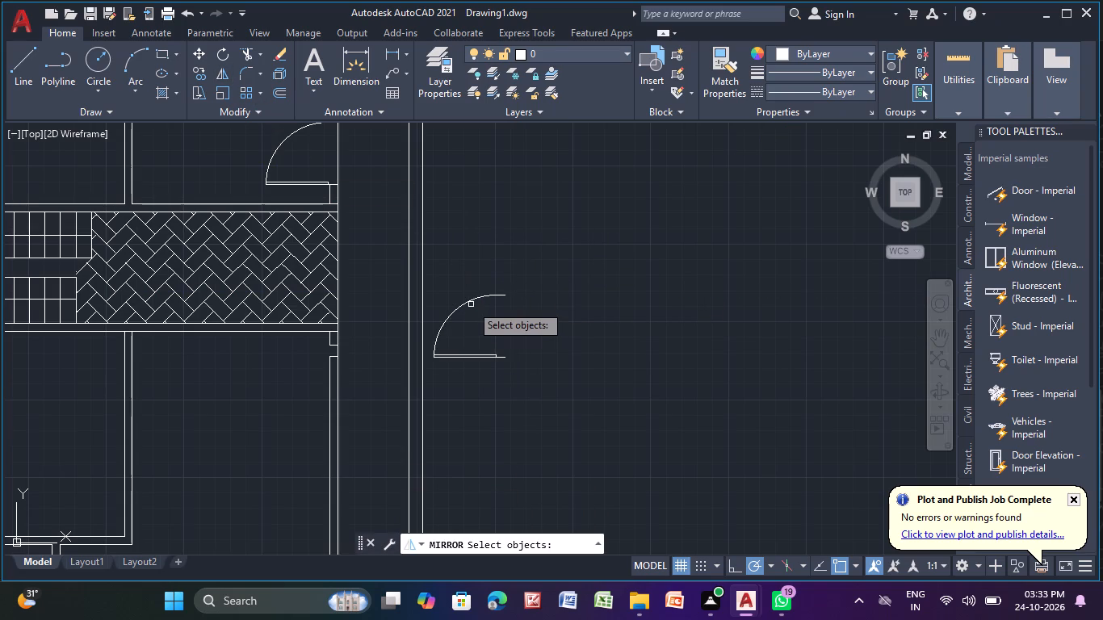
pyautogui.click(469, 304)
pyautogui.rightClick(469, 304)
pyautogui.click(469, 303)
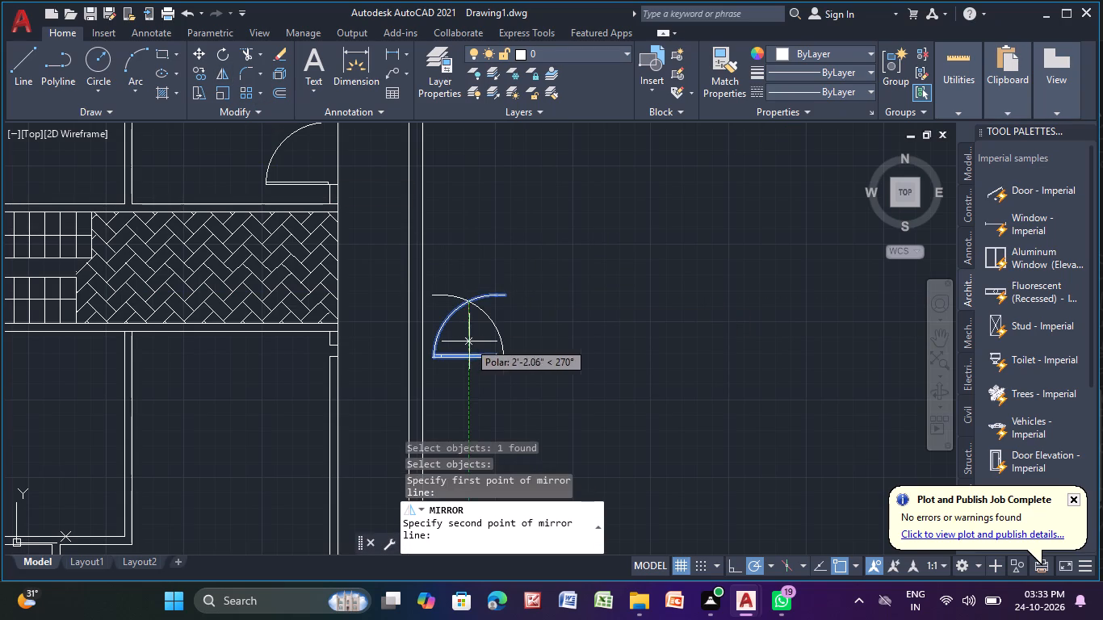
pyautogui.click(518, 303)
pyautogui.moveTo(551, 353); pyautogui.dragTo(518, 303)
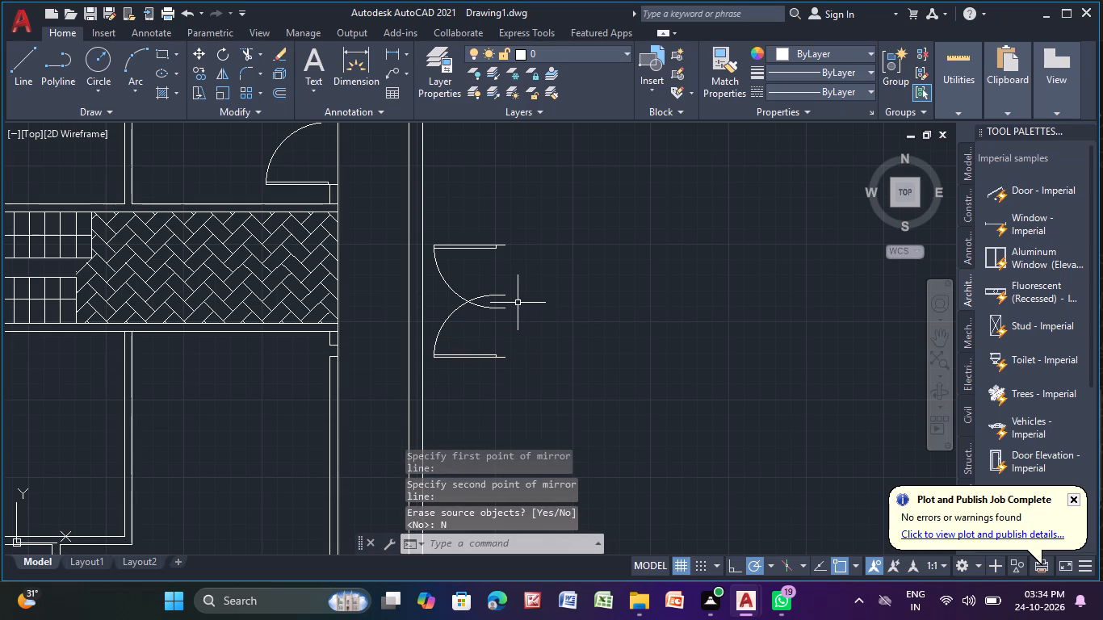
# Move the mirrored door by its leaf's midpoint to the east wall just south of the herringbone room, beneath the wall stub.
pyautogui.click(444, 280)
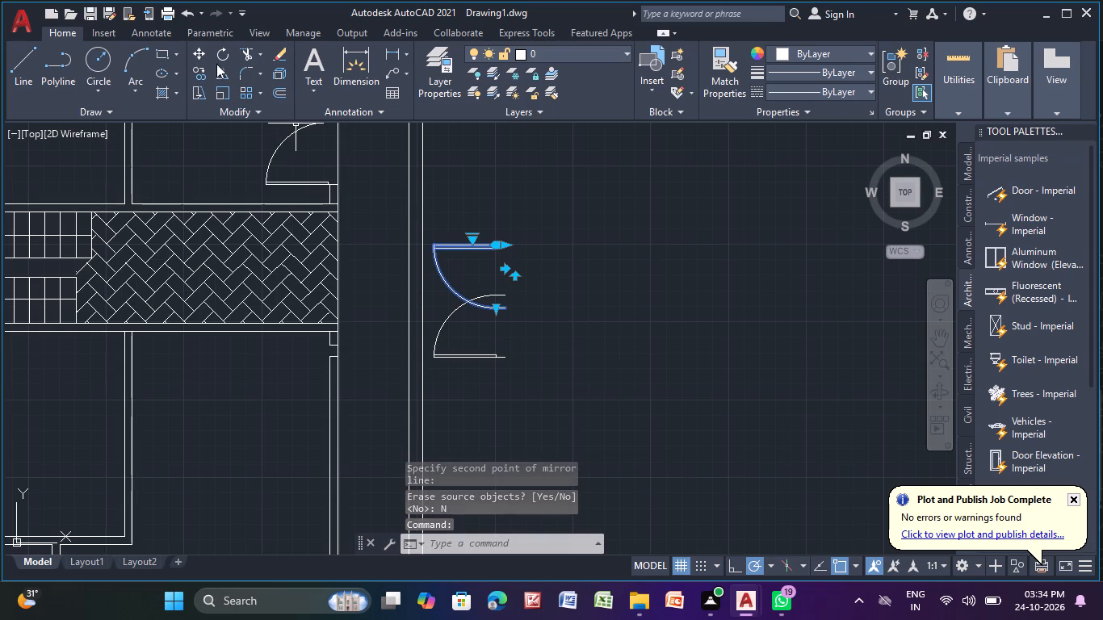
pyautogui.click(203, 54)
pyautogui.click(468, 244)
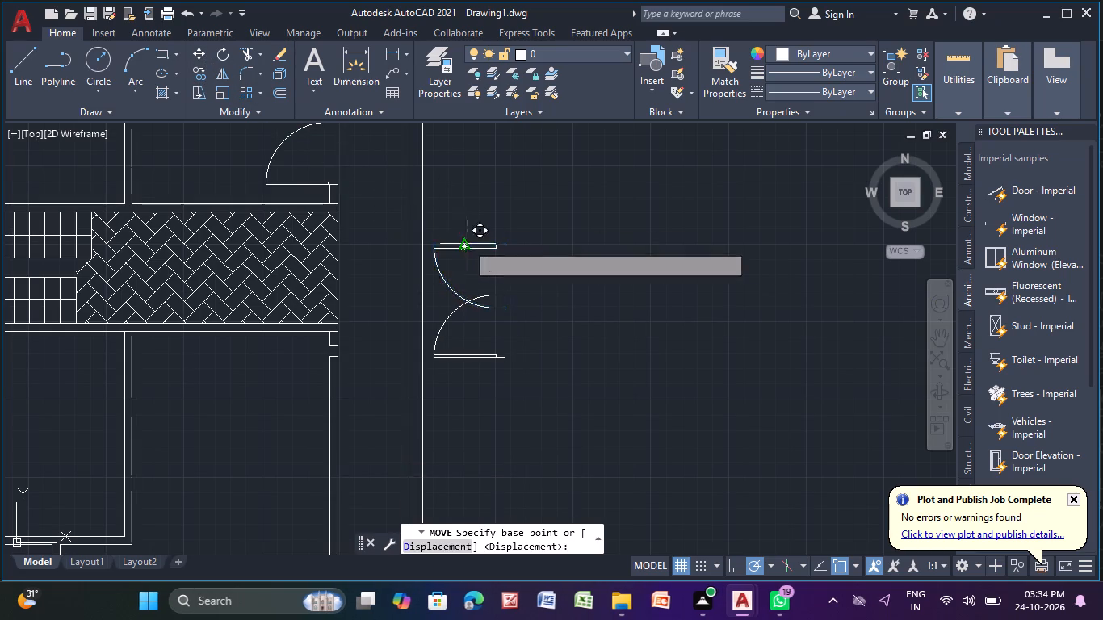
pyautogui.scroll(3, 308, 348)
pyautogui.moveTo(308, 347); pyautogui.dragTo(248, 291, button='middle')
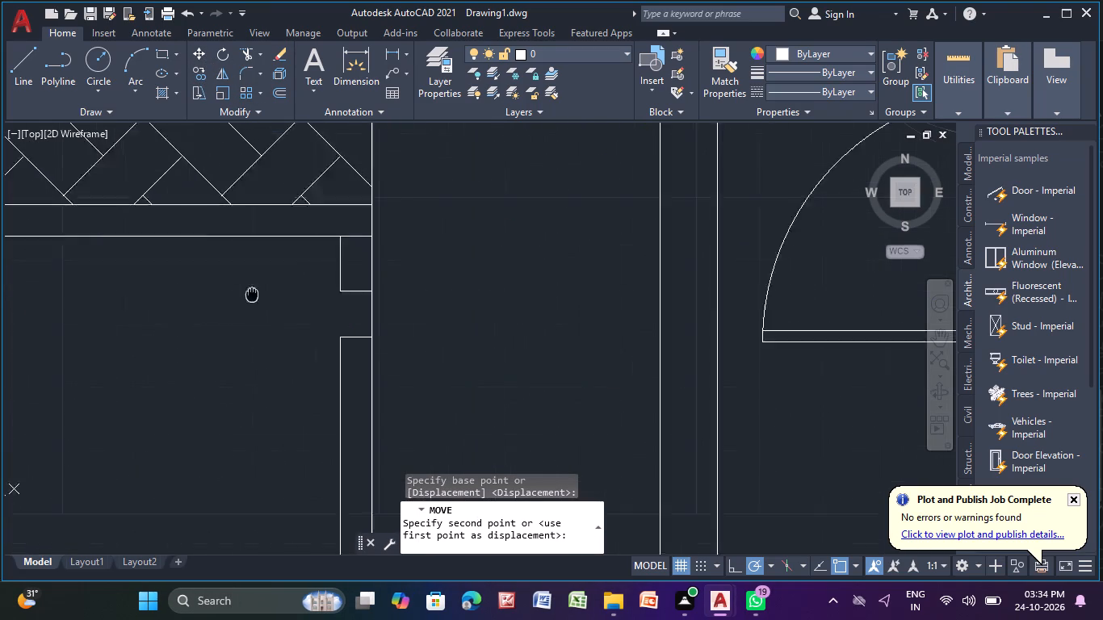
pyautogui.moveTo(248, 291); pyautogui.dragTo(214, 253, button='middle')
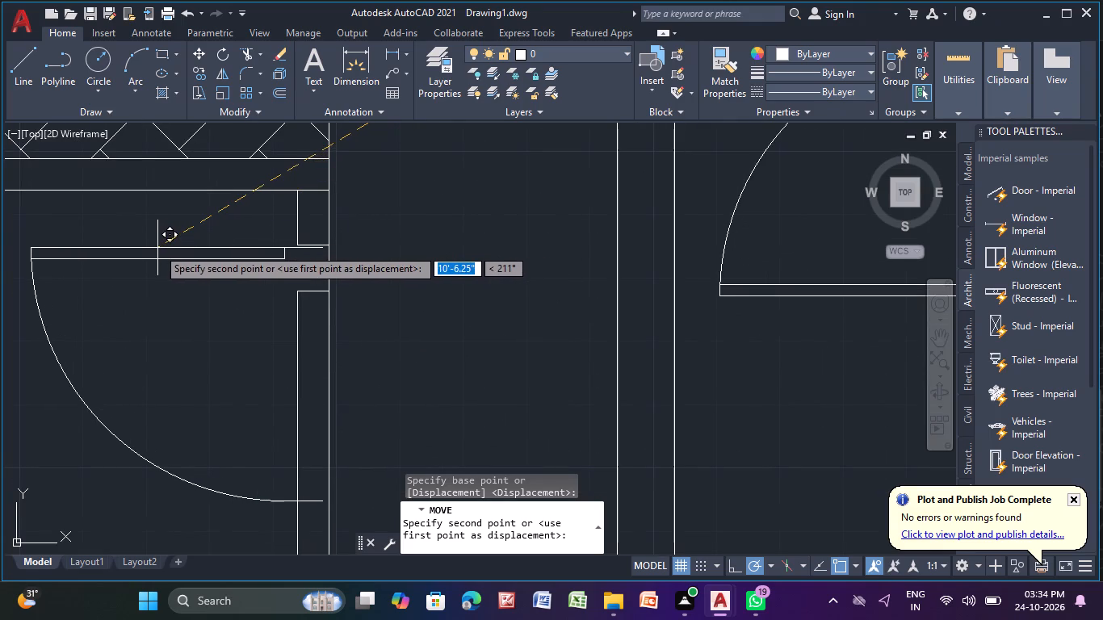
pyautogui.scroll(3, 159, 248)
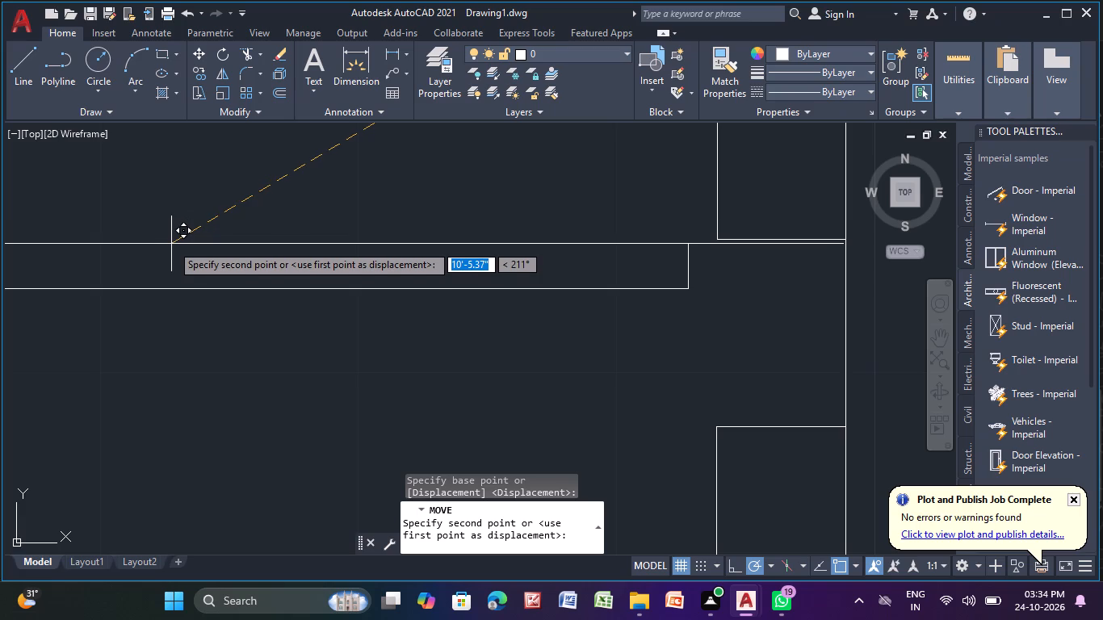
pyautogui.click(173, 238)
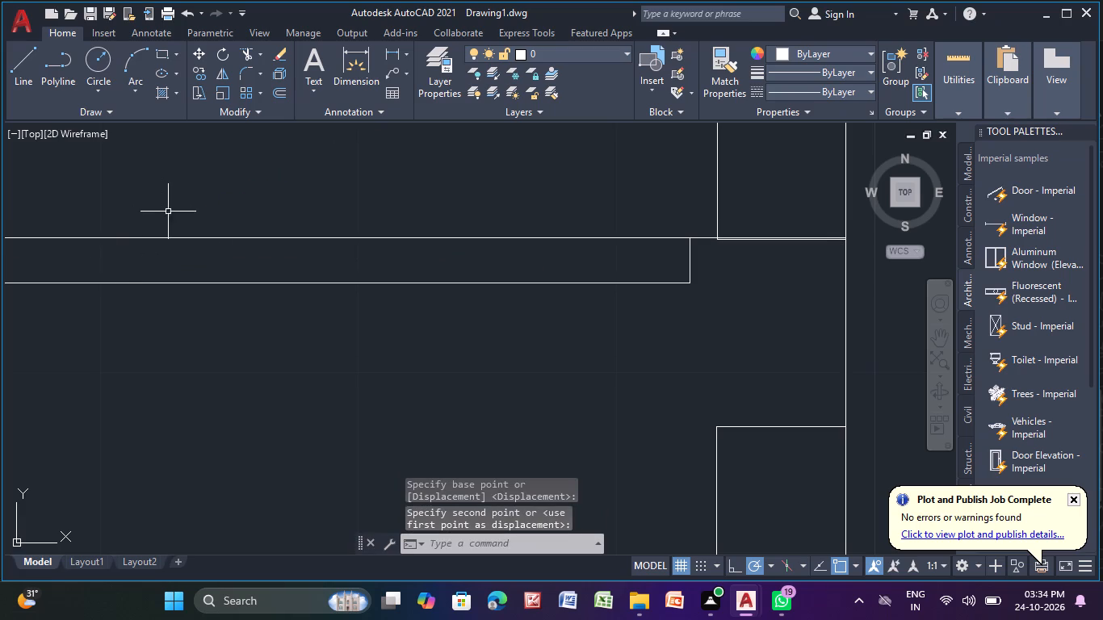
# Shift the mirrored door slightly by its hinge point so its leaf line meets the stub's south end line.
pyautogui.moveTo(621, 260); pyautogui.dragTo(71, 300, button='middle')
pyautogui.scroll(2, 104, 309)
pyautogui.moveTo(115, 312); pyautogui.dragTo(135, 338, button='middle')
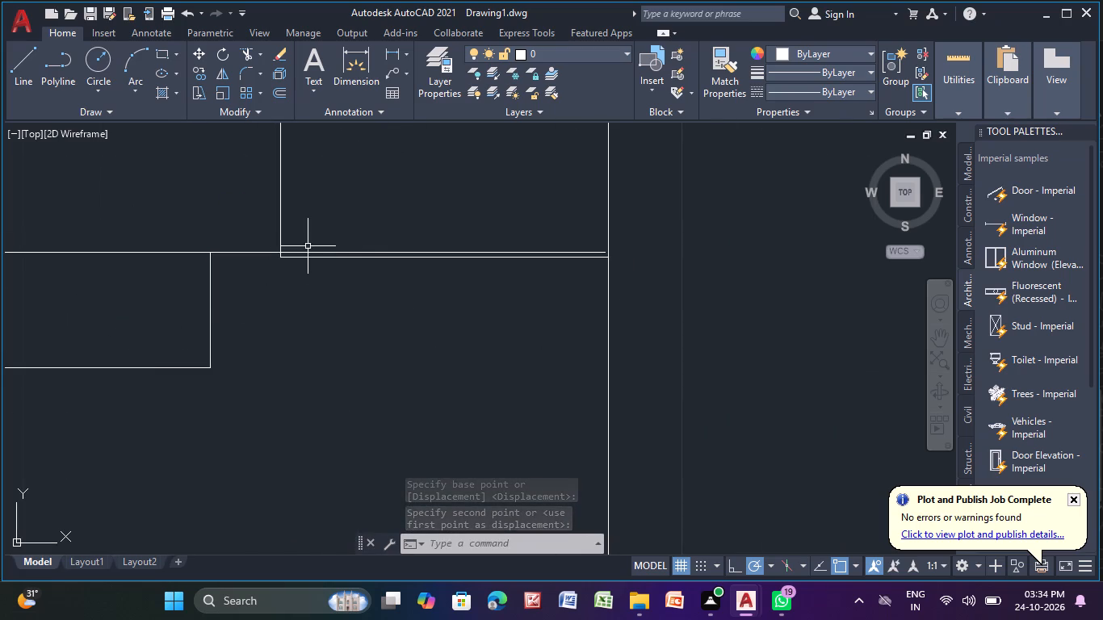
pyautogui.click(363, 253)
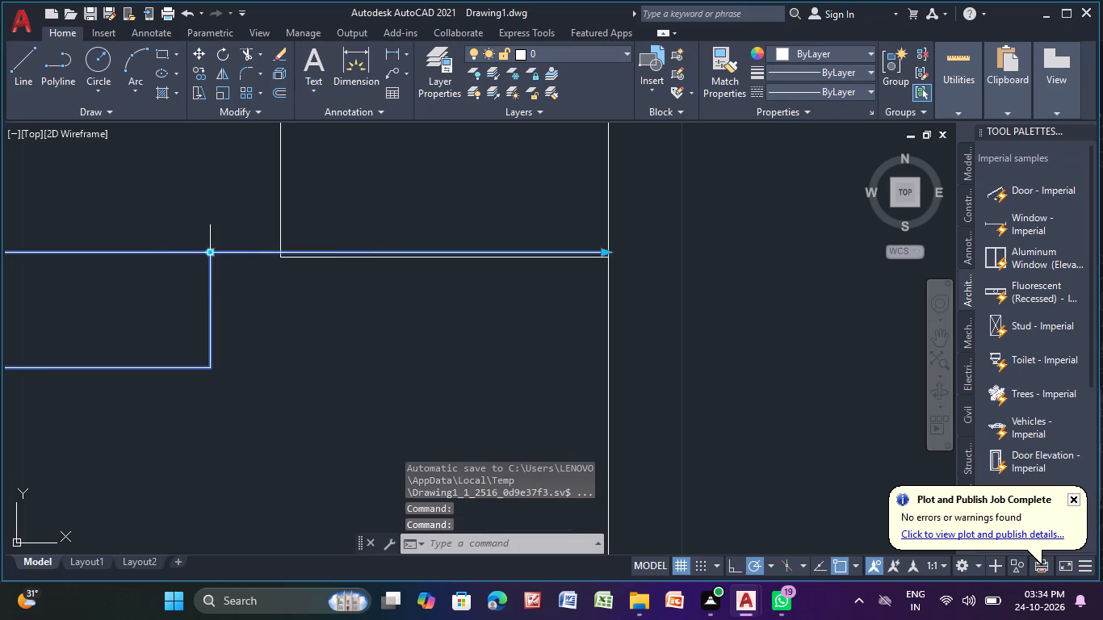
pyautogui.click(209, 252)
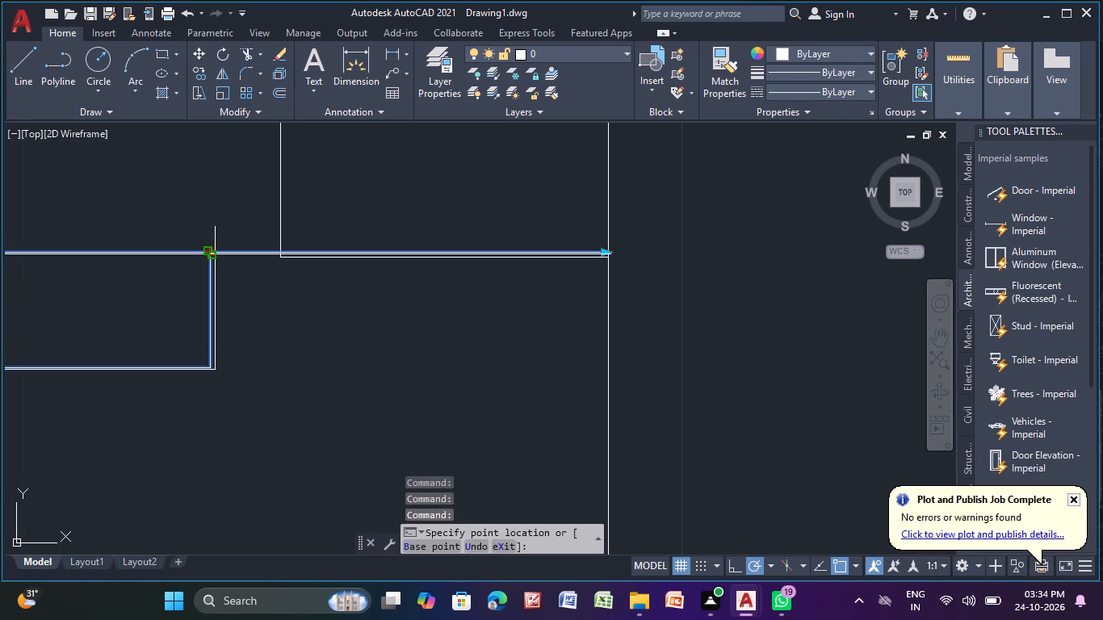
pyautogui.scroll(2, 215, 254)
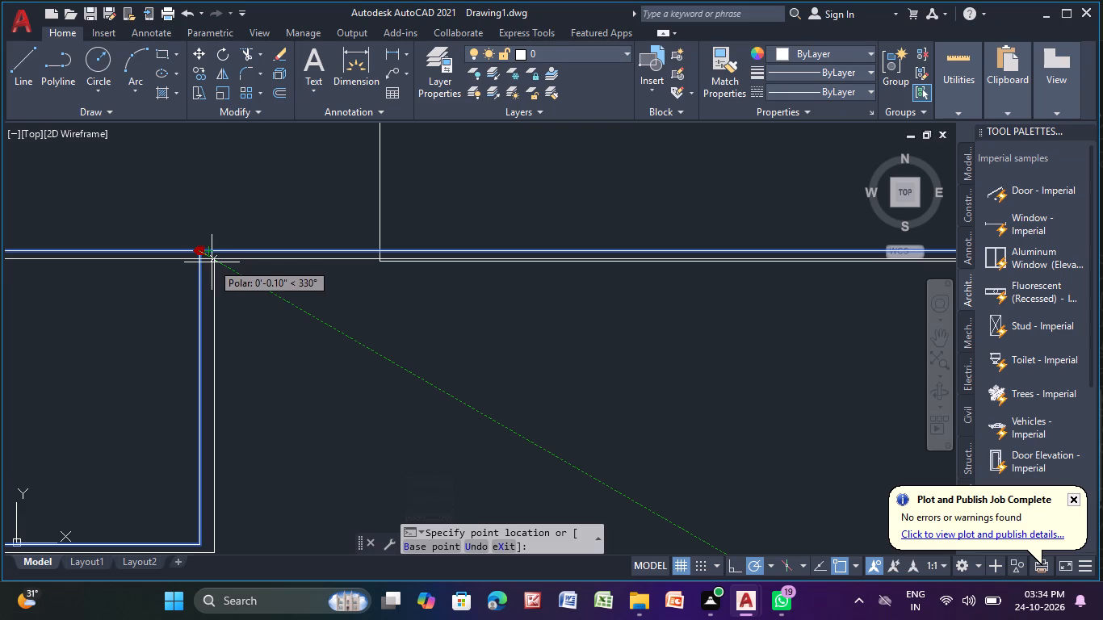
pyautogui.scroll(1, 212, 261)
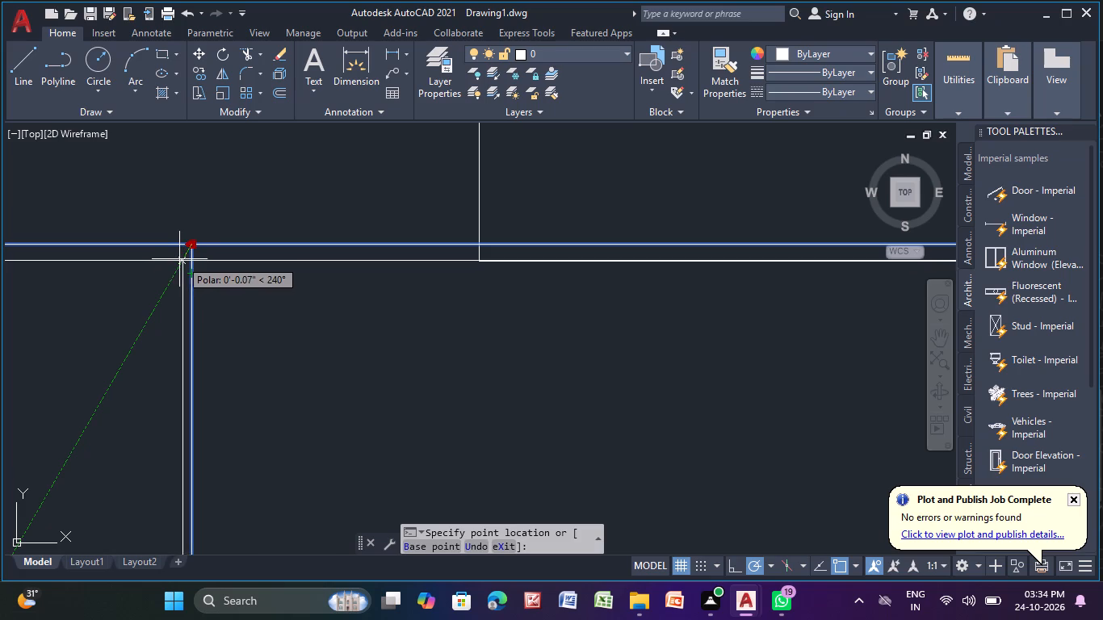
pyautogui.click(179, 260)
pyautogui.scroll(-4, 217, 320)
pyautogui.moveTo(273, 383); pyautogui.dragTo(312, 248, button='middle')
pyautogui.scroll(-3, 304, 291)
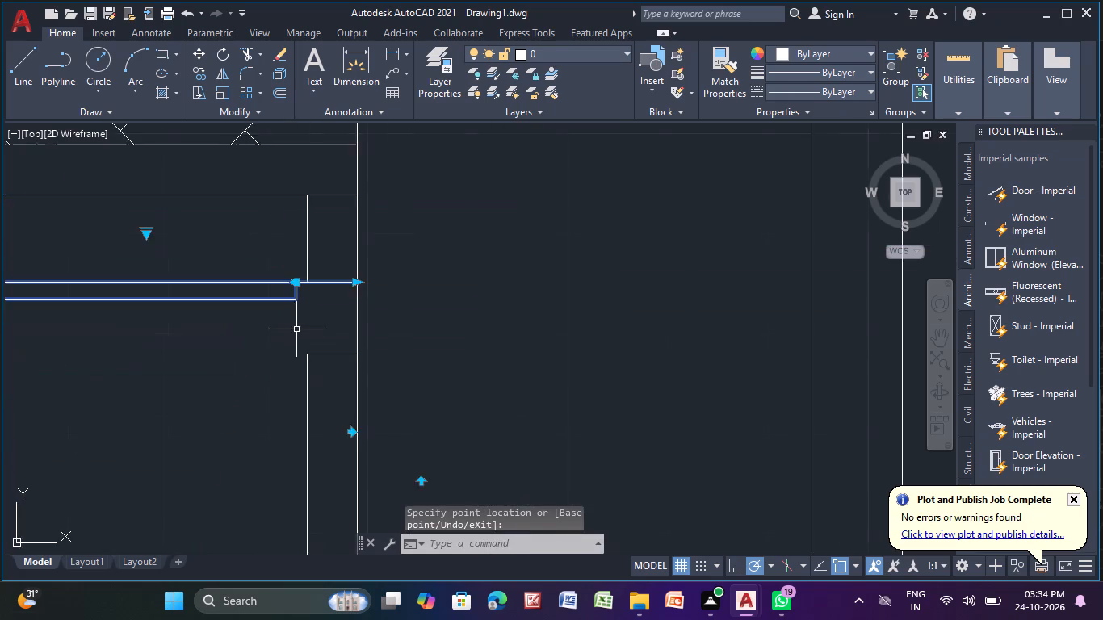
pyautogui.moveTo(296, 333); pyautogui.dragTo(442, 223, button='middle')
pyautogui.press('Escape')
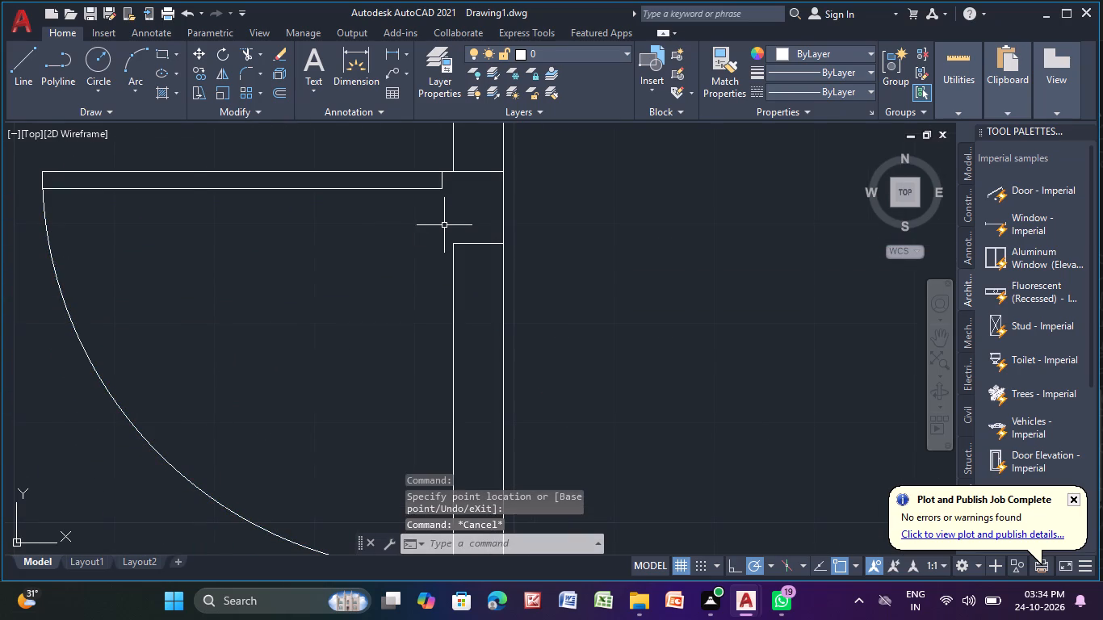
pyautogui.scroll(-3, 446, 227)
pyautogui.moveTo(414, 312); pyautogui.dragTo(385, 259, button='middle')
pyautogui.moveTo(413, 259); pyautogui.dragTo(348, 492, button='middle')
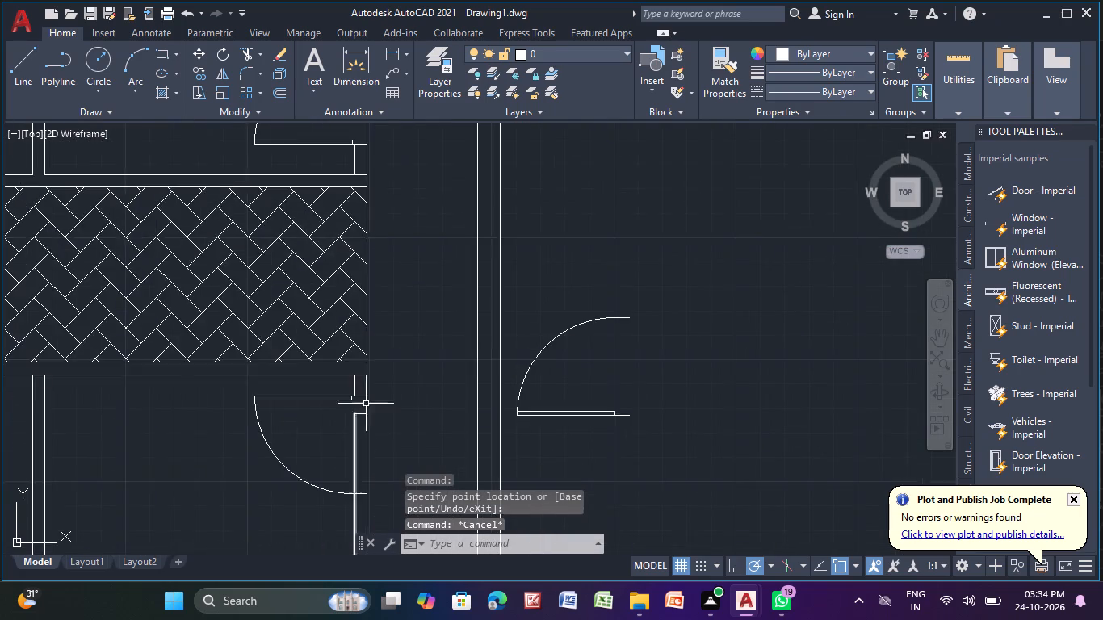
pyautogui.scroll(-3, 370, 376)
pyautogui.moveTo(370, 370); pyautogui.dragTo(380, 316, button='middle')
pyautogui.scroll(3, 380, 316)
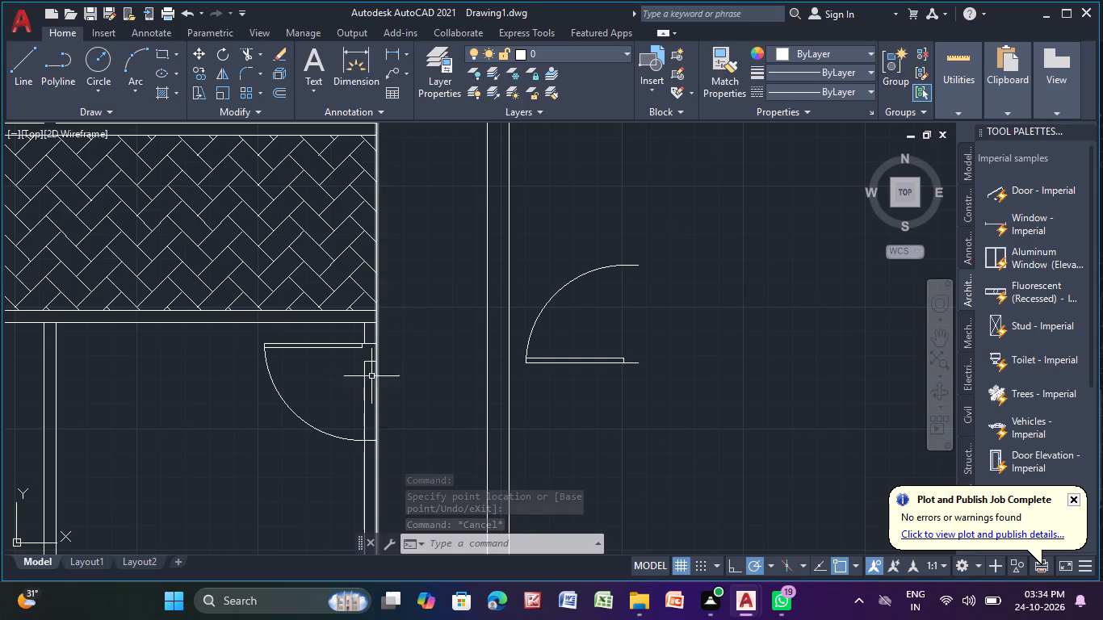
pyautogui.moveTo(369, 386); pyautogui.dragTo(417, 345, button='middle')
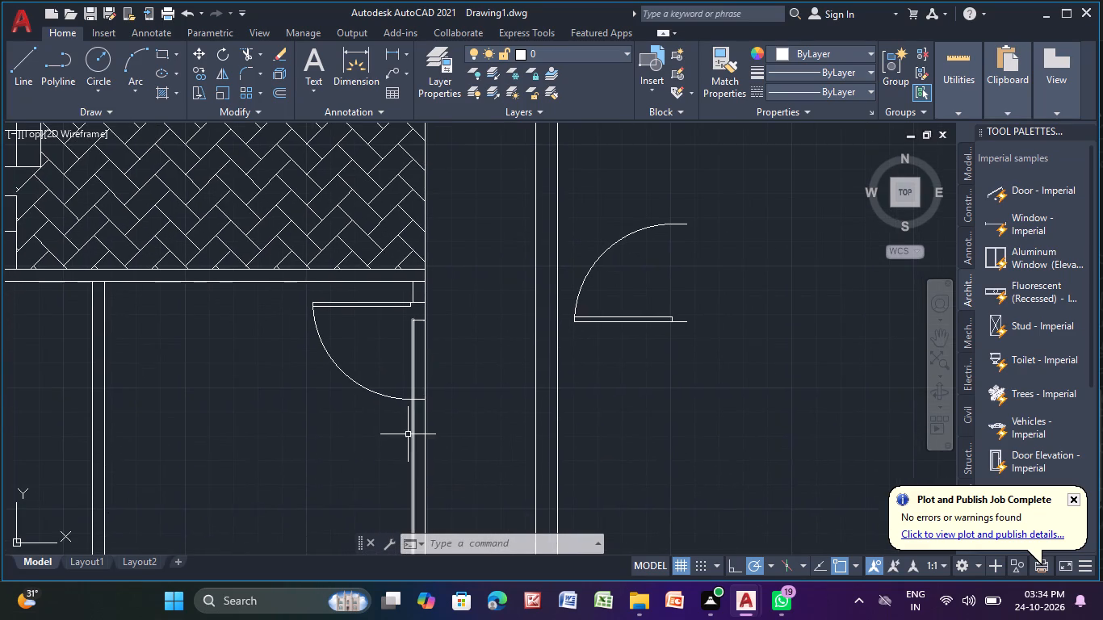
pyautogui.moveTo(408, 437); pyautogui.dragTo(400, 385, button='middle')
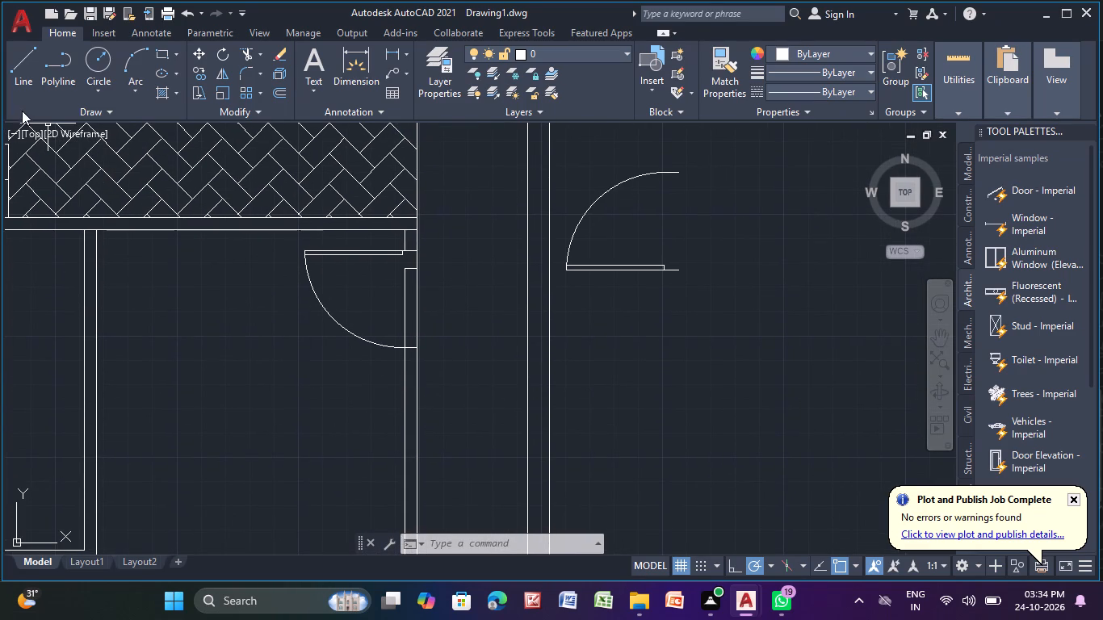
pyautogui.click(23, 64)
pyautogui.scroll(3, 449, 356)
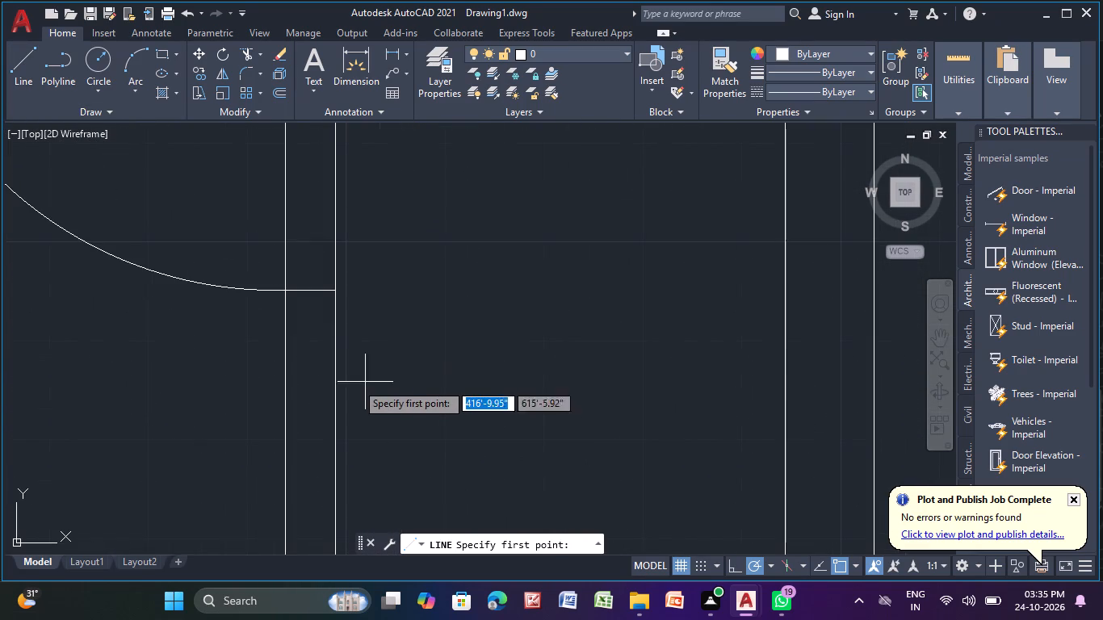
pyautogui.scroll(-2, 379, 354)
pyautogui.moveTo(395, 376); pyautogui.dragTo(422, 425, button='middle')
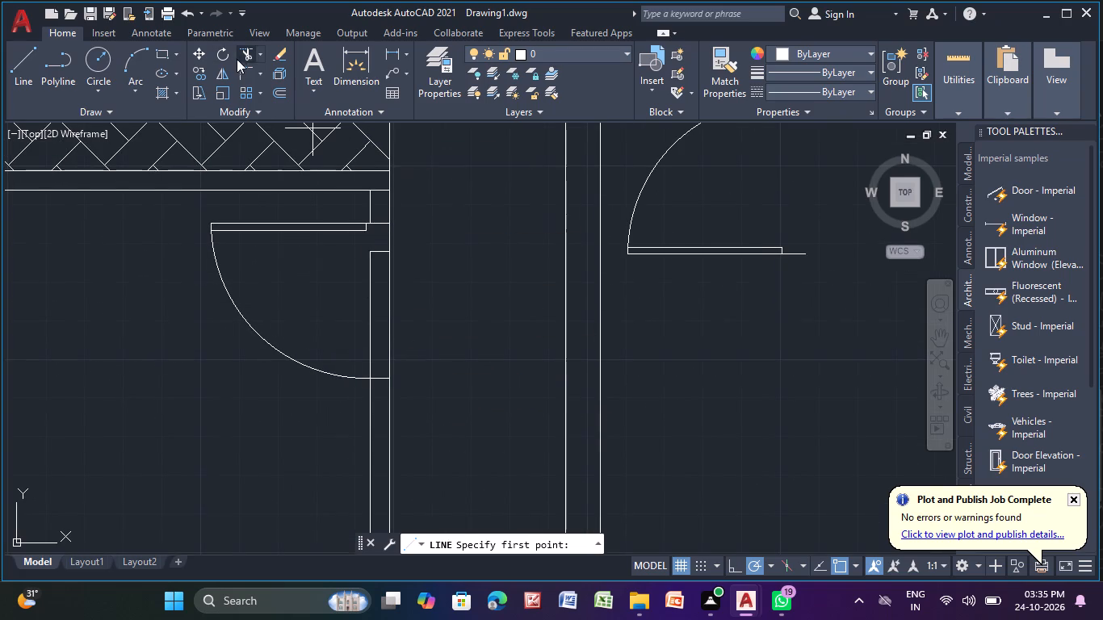
# Trim the east wall lines crossing the south door's opening, and remove the leftover short cross line and outer line piece below the stub.
pyautogui.click(242, 53)
pyautogui.moveTo(336, 318); pyautogui.dragTo(459, 301)
pyautogui.scroll(-1, 451, 273)
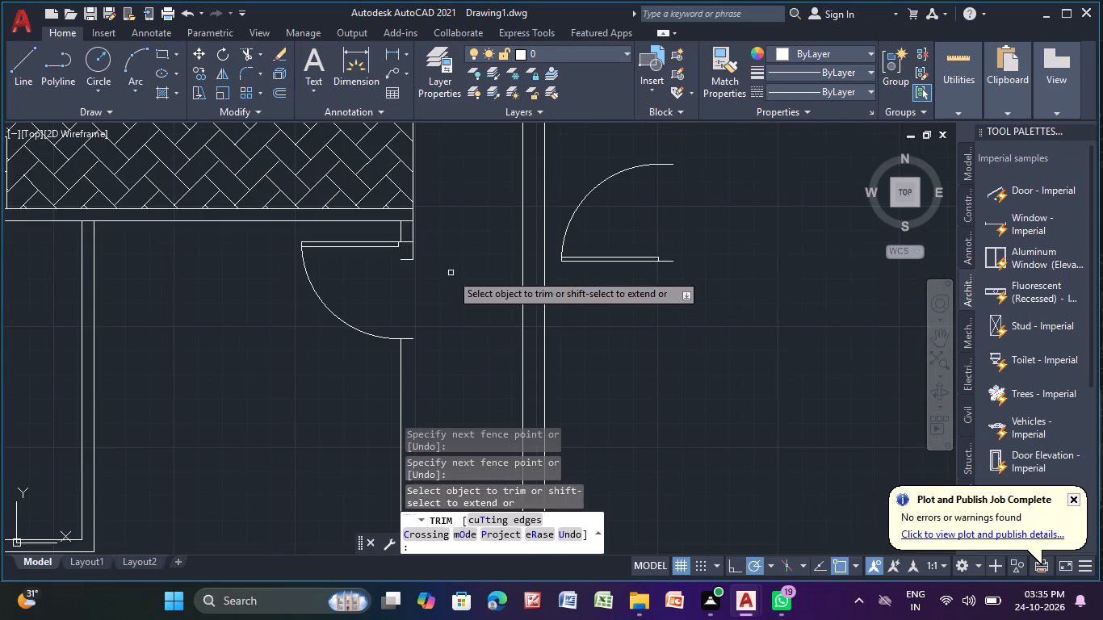
pyautogui.click(405, 262)
pyautogui.moveTo(408, 255); pyautogui.dragTo(418, 252)
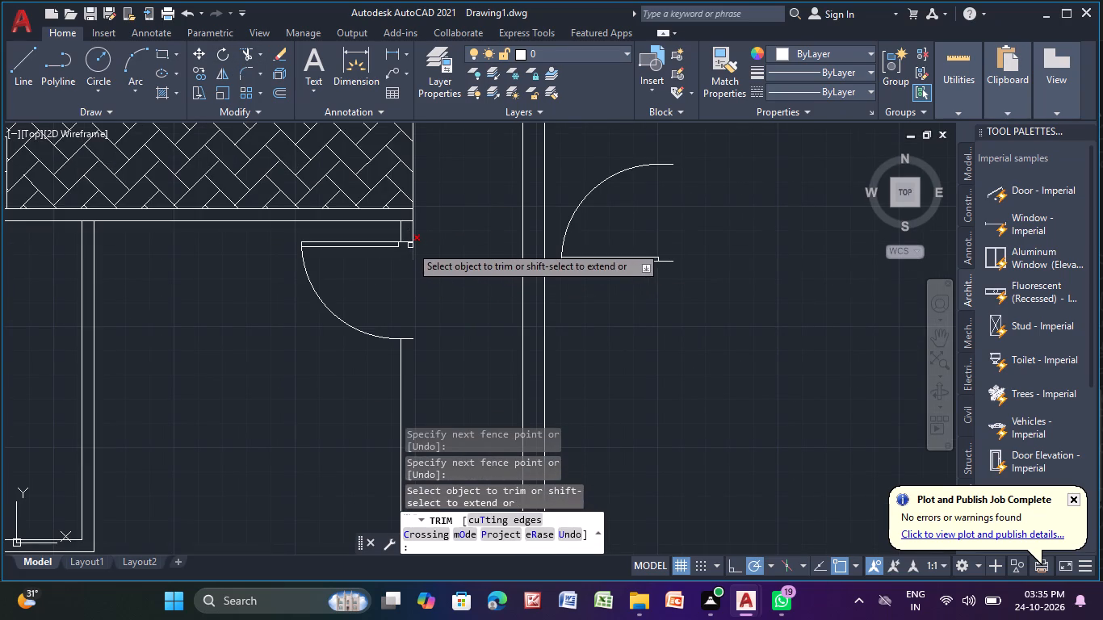
pyautogui.click(413, 255)
# Trim the outer east wall line across the door opening north of the herringbone room.
pyautogui.scroll(-2, 458, 256)
pyautogui.moveTo(458, 256); pyautogui.dragTo(425, 427, button='middle')
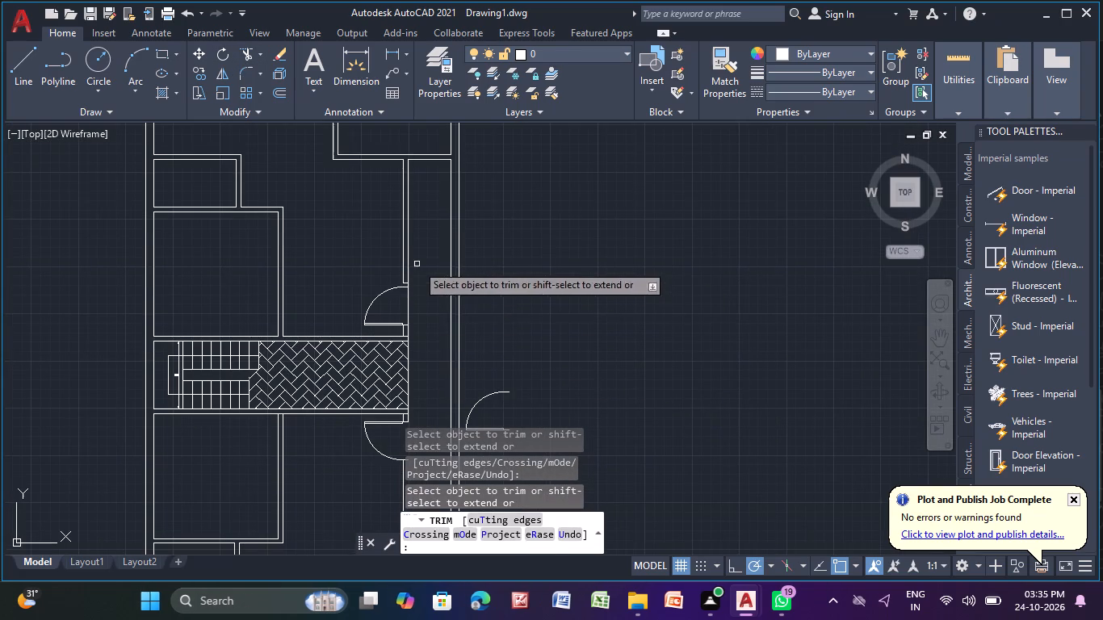
pyautogui.scroll(2, 407, 301)
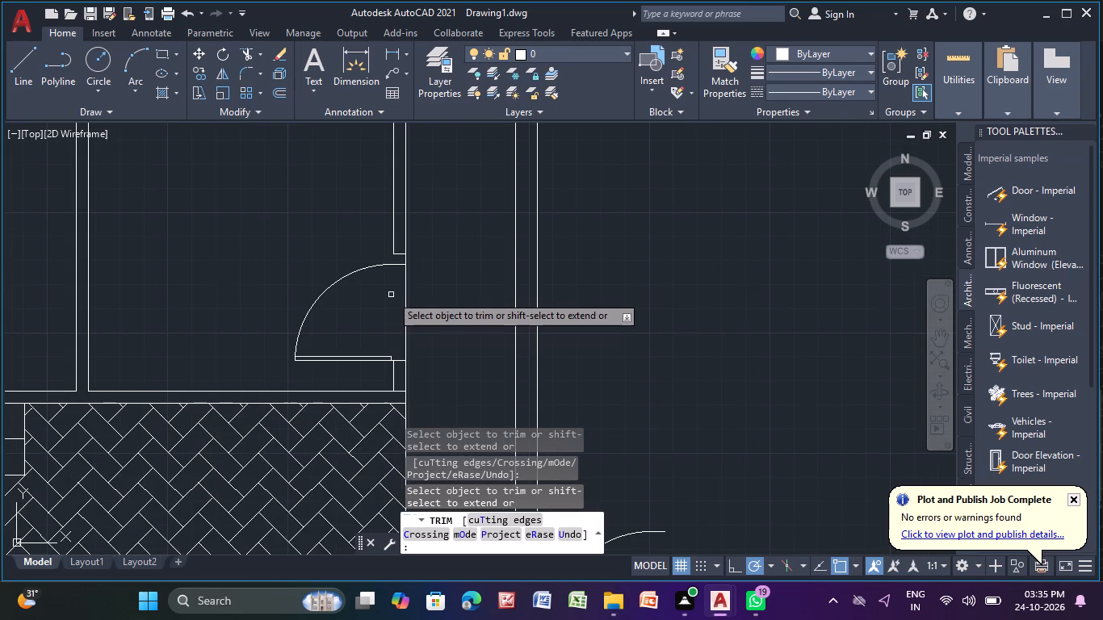
pyautogui.scroll(-2, 391, 294)
pyautogui.moveTo(387, 306); pyautogui.dragTo(422, 308)
pyautogui.moveTo(422, 308); pyautogui.dragTo(406, 232, button='middle')
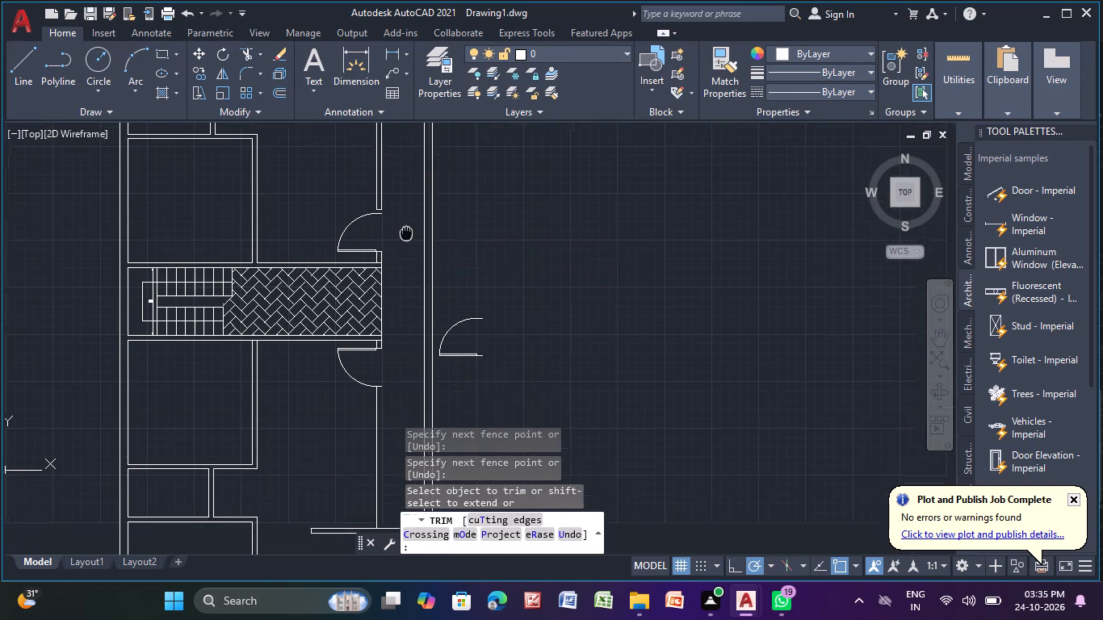
# Undo the last group of trims made on the east wall lines around the two doors.
pyautogui.moveTo(406, 232); pyautogui.dragTo(392, 203, button='middle')
pyautogui.moveTo(380, 220); pyautogui.dragTo(378, 342, button='middle')
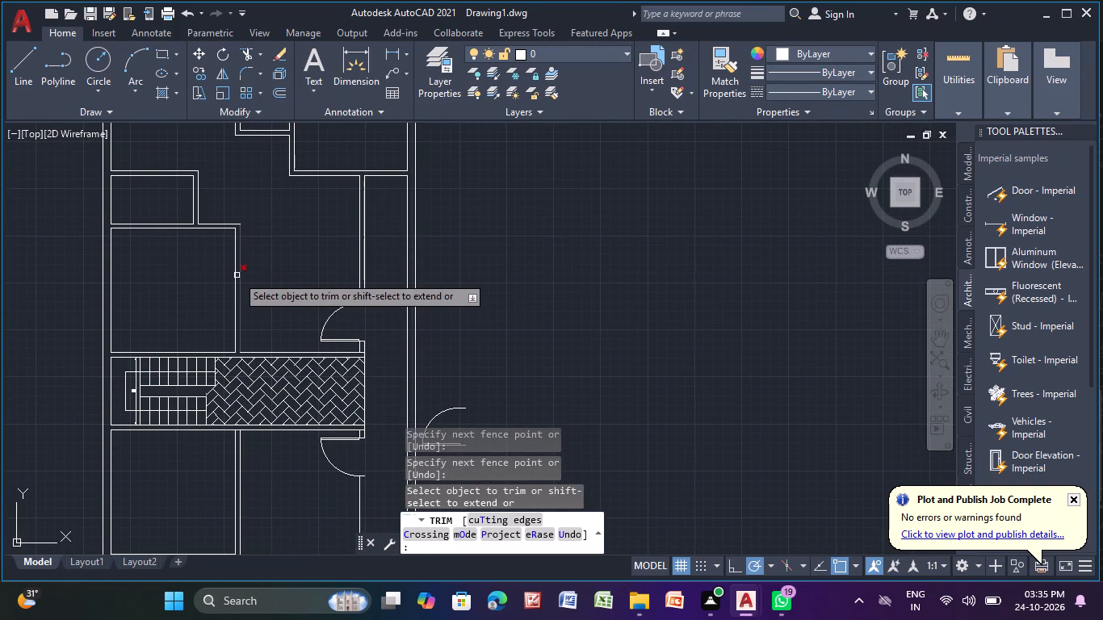
pyautogui.press('Escape')
pyautogui.hotkey('ctrl', 'z')
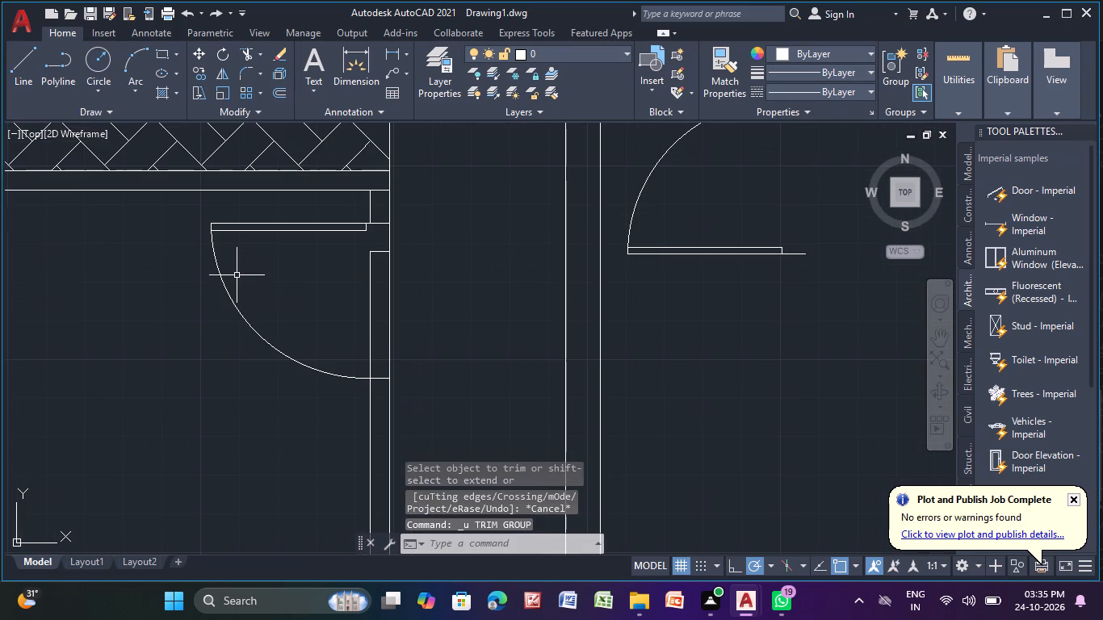
# Trim the inner east wall line across the south door's opening and remove the short cross line inside it.
pyautogui.scroll(-2, 244, 259)
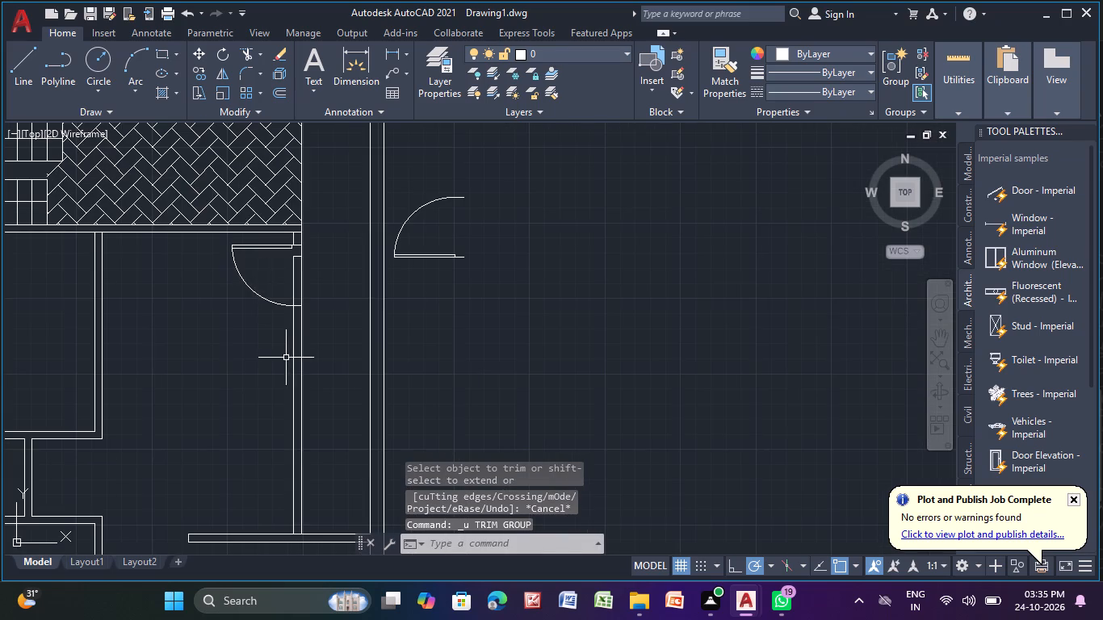
pyautogui.moveTo(292, 385); pyautogui.dragTo(331, 425, button='middle')
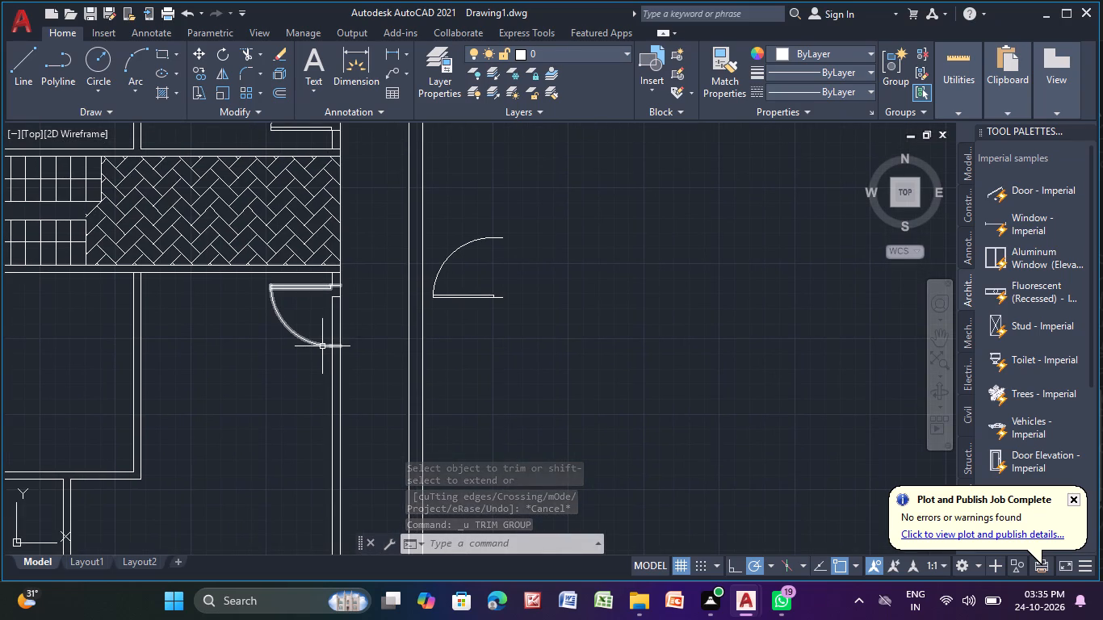
pyautogui.click(245, 53)
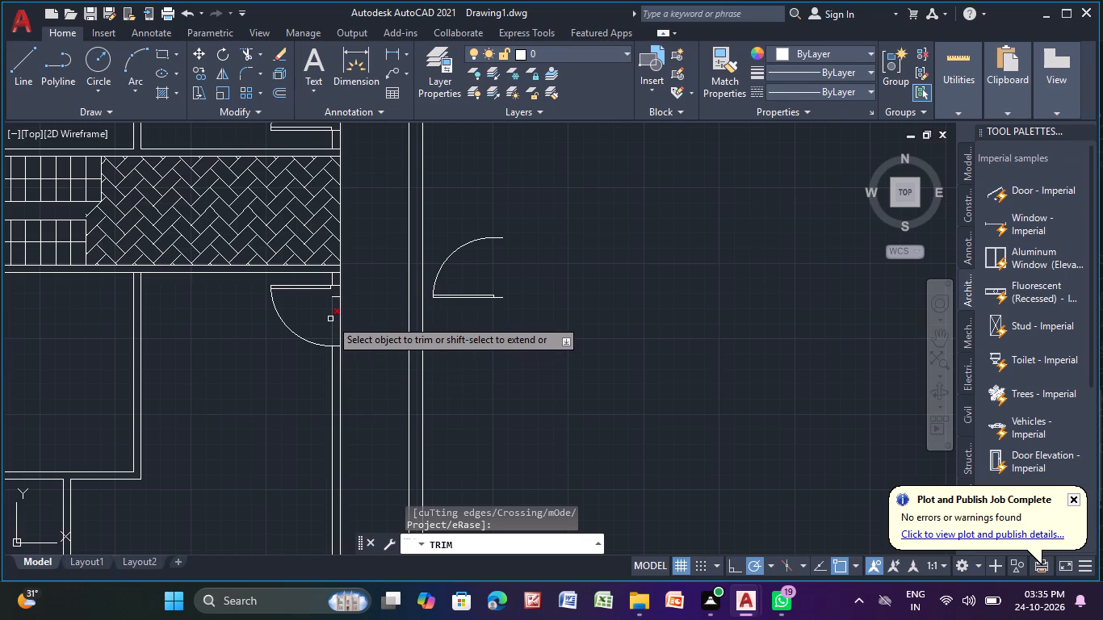
pyautogui.click(330, 319)
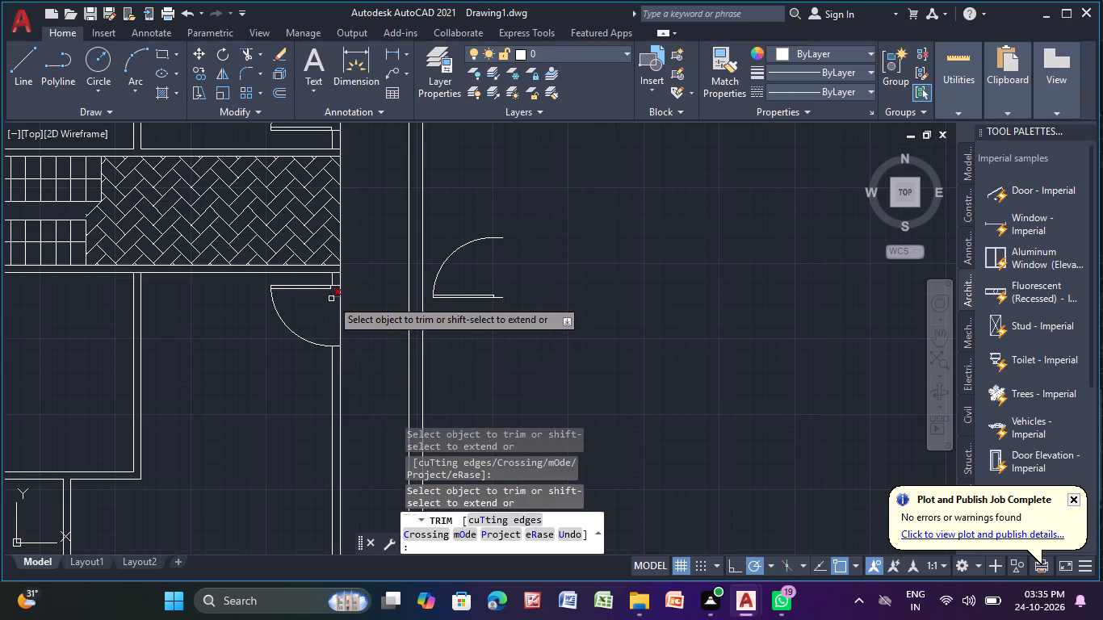
pyautogui.click(333, 297)
pyautogui.moveTo(315, 320); pyautogui.dragTo(321, 435, button='middle')
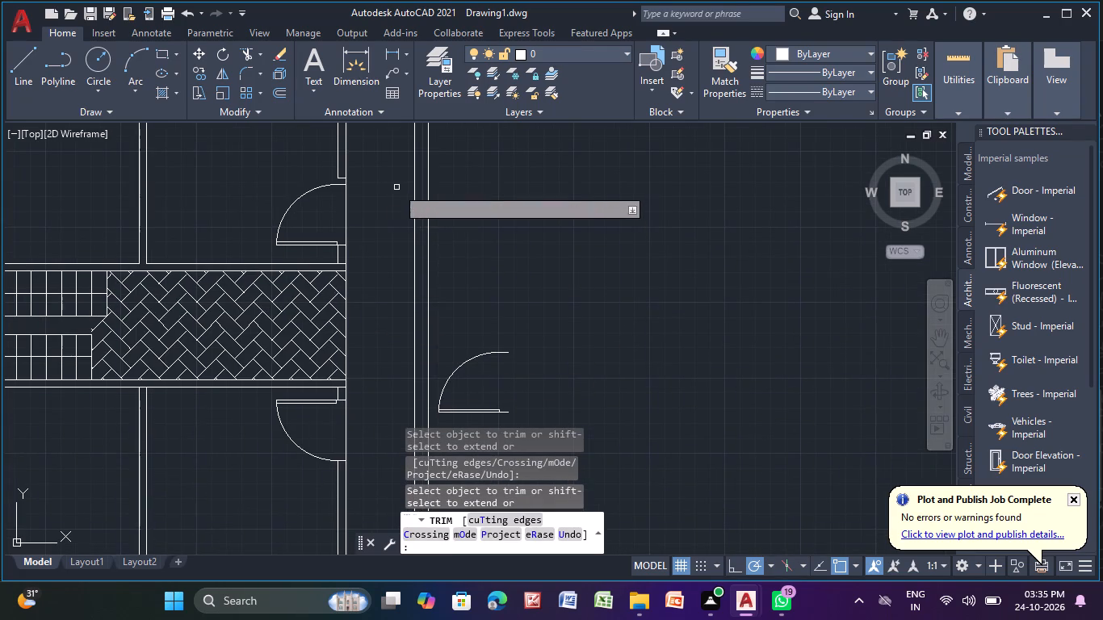
pyautogui.moveTo(368, 203); pyautogui.dragTo(358, 298, button='middle')
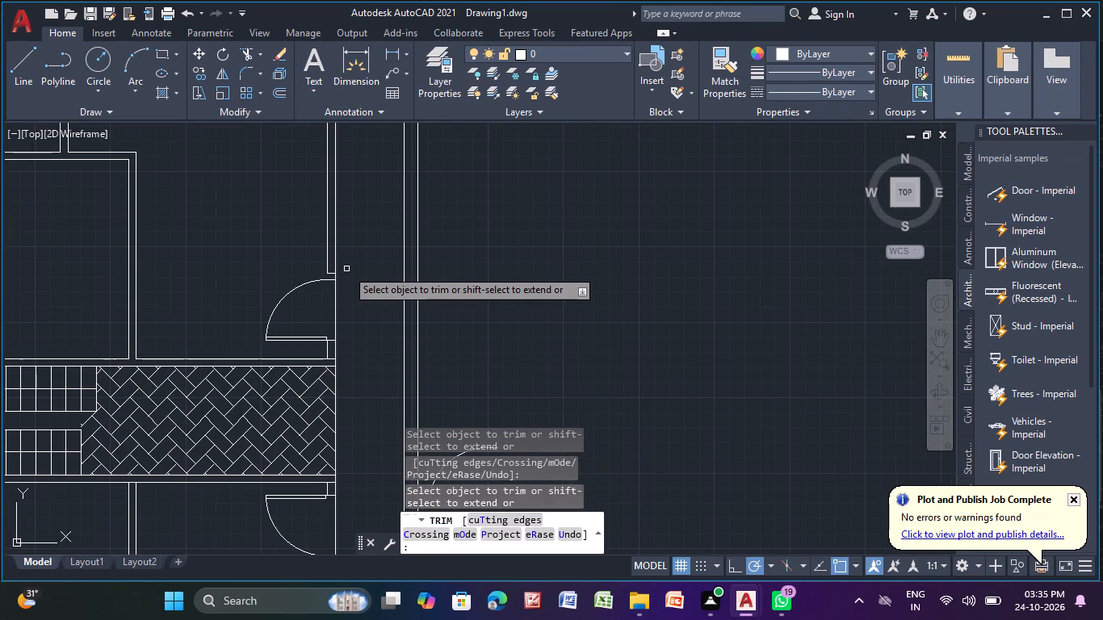
pyautogui.press('Escape')
# Delete the short cross line at the end of the east wall just above the north door.
pyautogui.scroll(2, 320, 253)
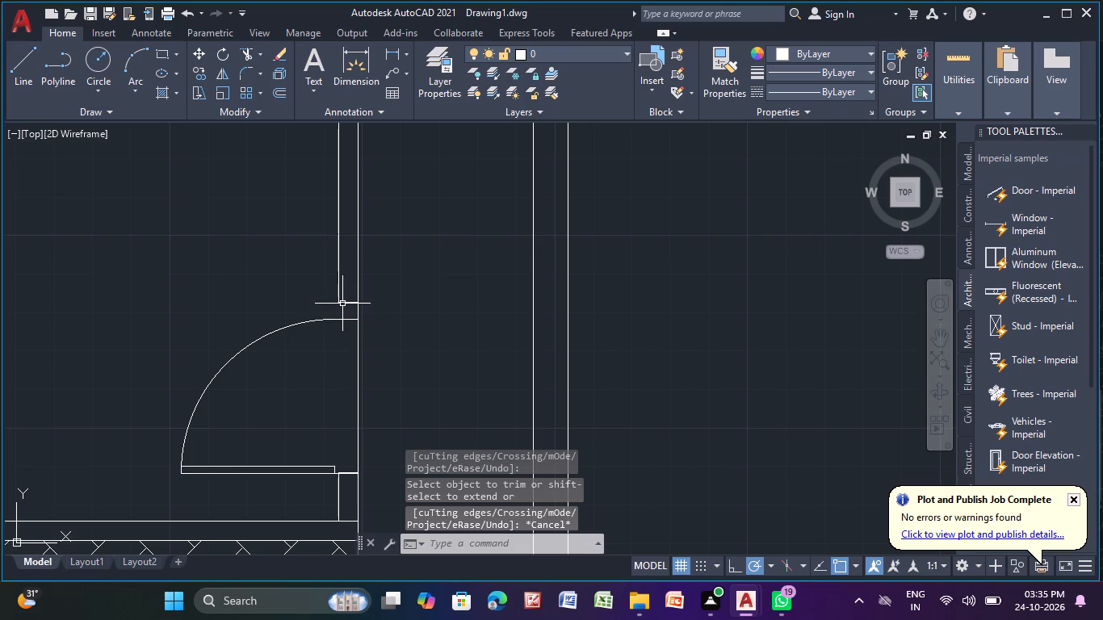
pyautogui.click(349, 303)
pyautogui.press('Delete')
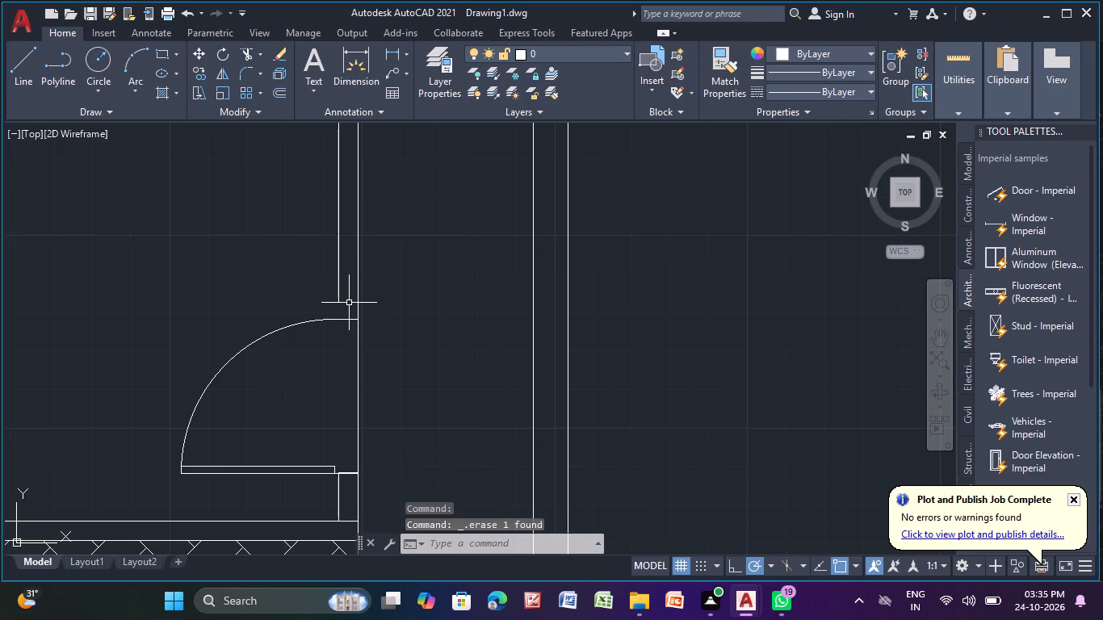
# Draw a short line about 4.5" long from the inner east wall line's end to the north door's frame.
pyautogui.click(19, 64)
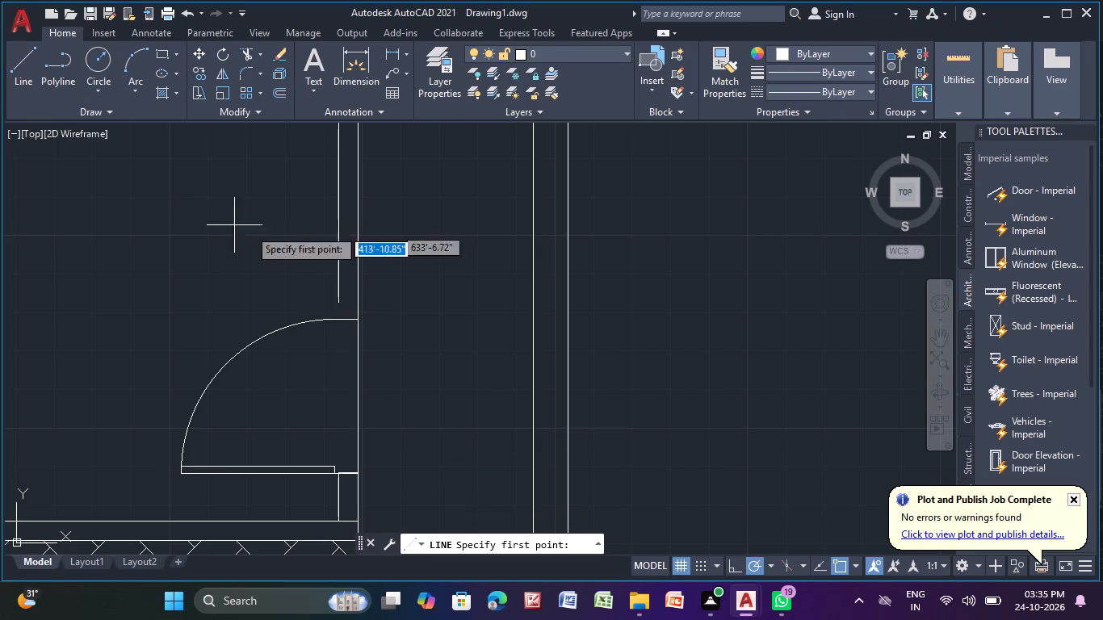
pyautogui.click(334, 298)
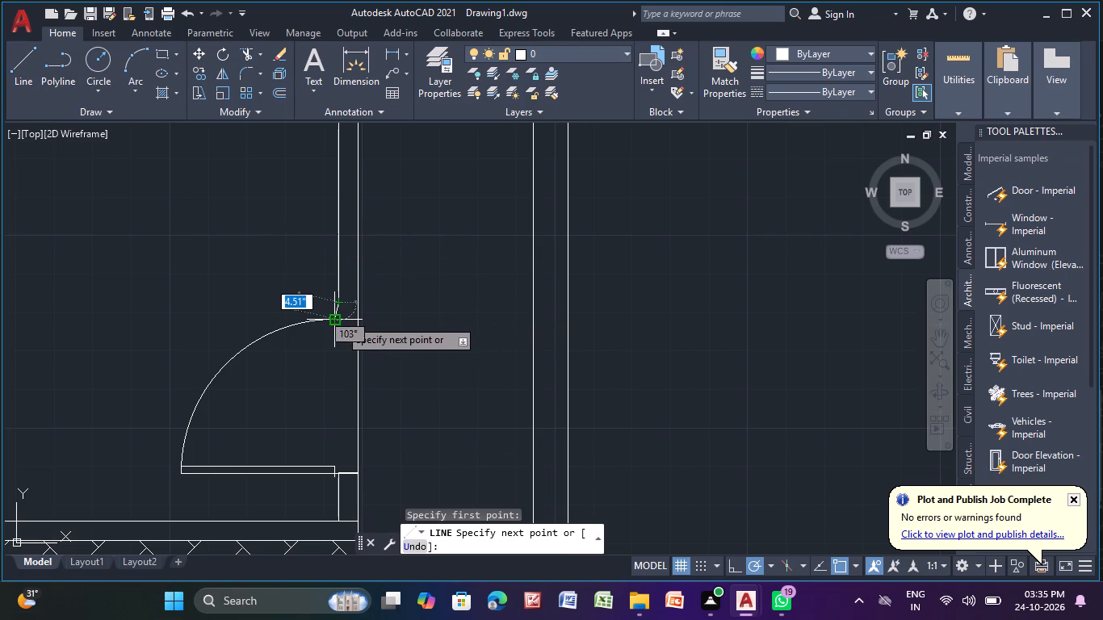
pyautogui.click(342, 316)
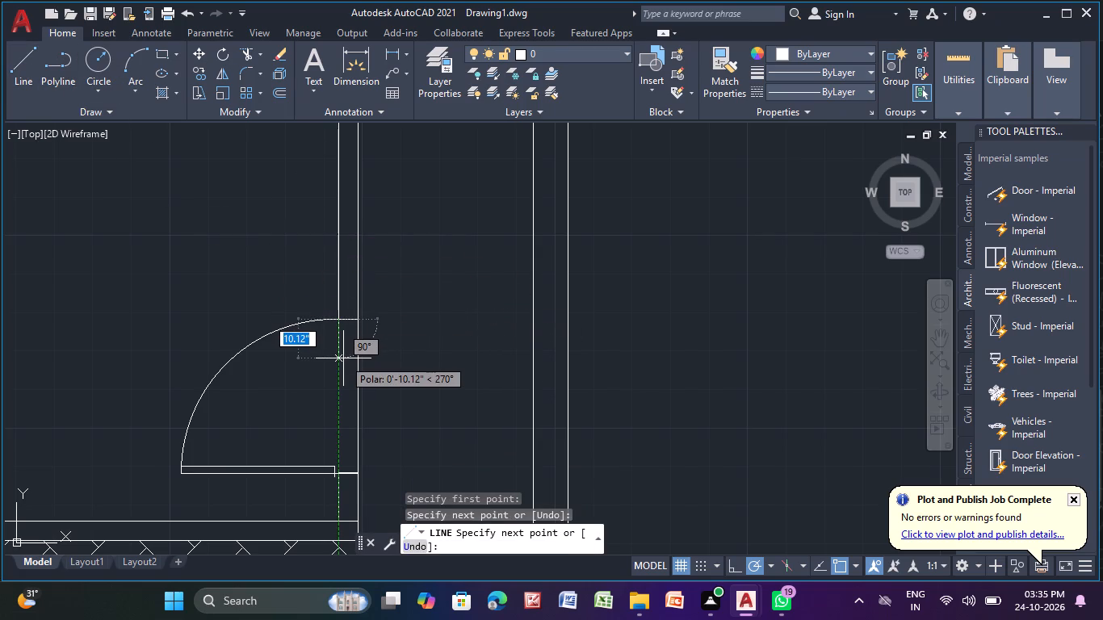
pyautogui.press('Escape')
# Resize the spare door block outside the east wall to a narrower door width.
pyautogui.scroll(-3, 343, 358)
pyautogui.moveTo(372, 432); pyautogui.dragTo(321, 300, button='middle')
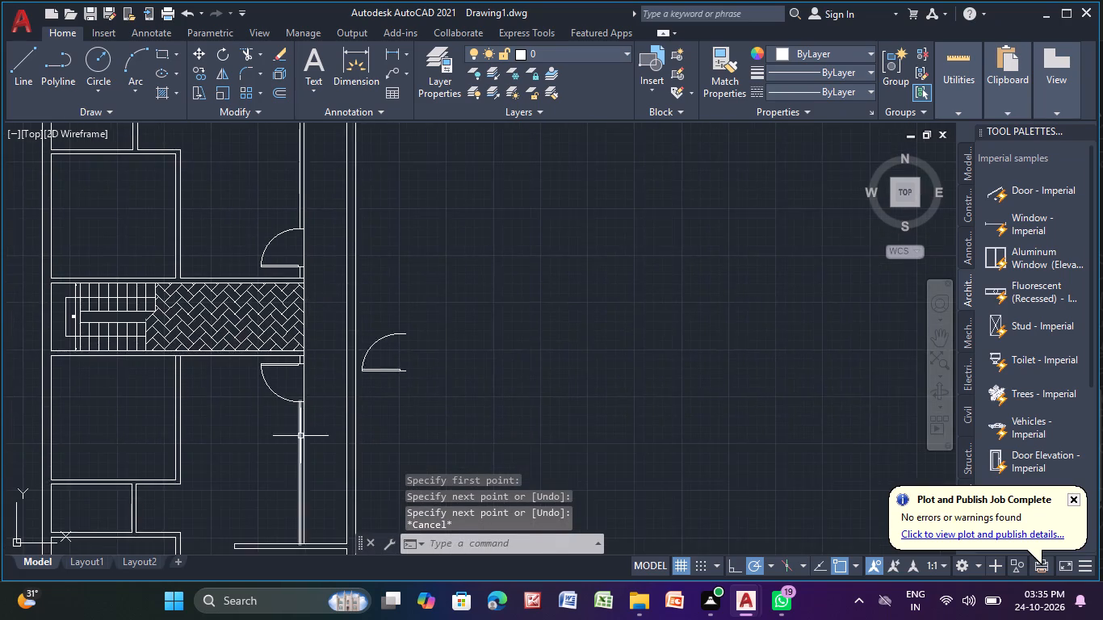
pyautogui.scroll(-1, 312, 467)
pyautogui.moveTo(312, 467); pyautogui.dragTo(386, 362, button='middle')
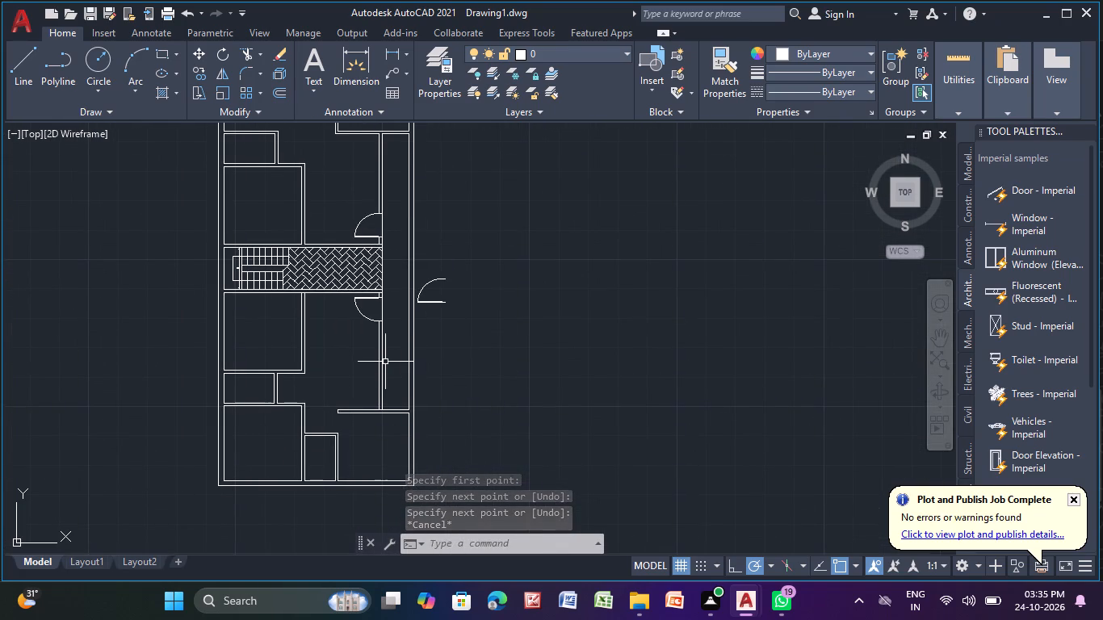
pyautogui.click(428, 301)
pyautogui.moveTo(495, 328); pyautogui.dragTo(567, 298, button='middle')
pyautogui.scroll(2, 526, 286)
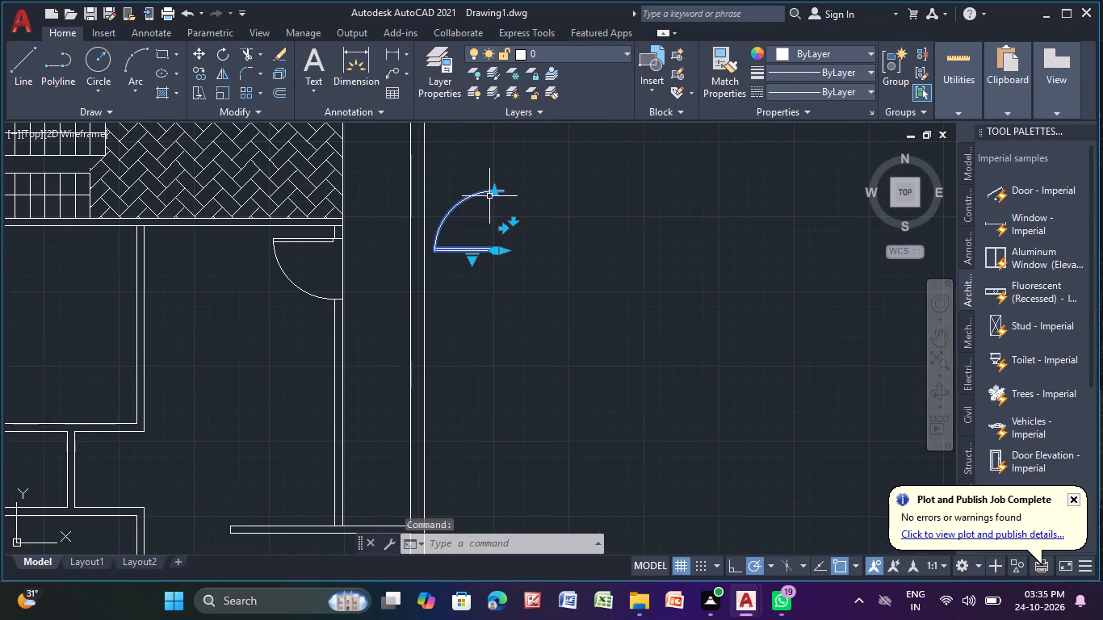
pyautogui.click(490, 193)
pyautogui.click(484, 217)
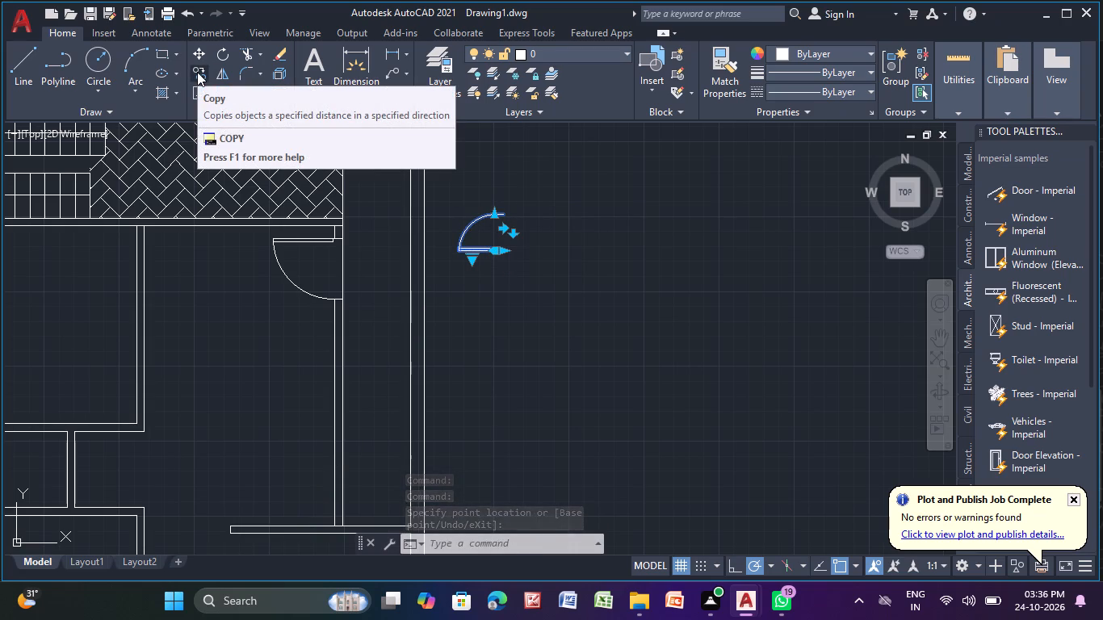
# Rotate the narrowed spare door a quarter turn counter-clockwise so its leaf stands vertical with the swing to its west.
pyautogui.click(223, 53)
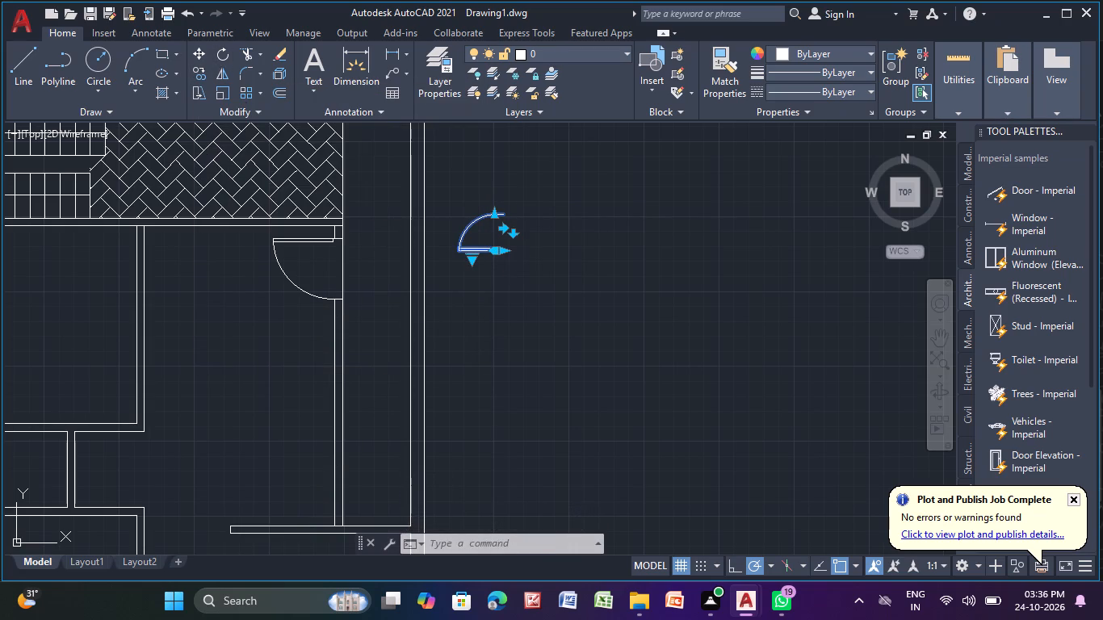
pyautogui.click(451, 241)
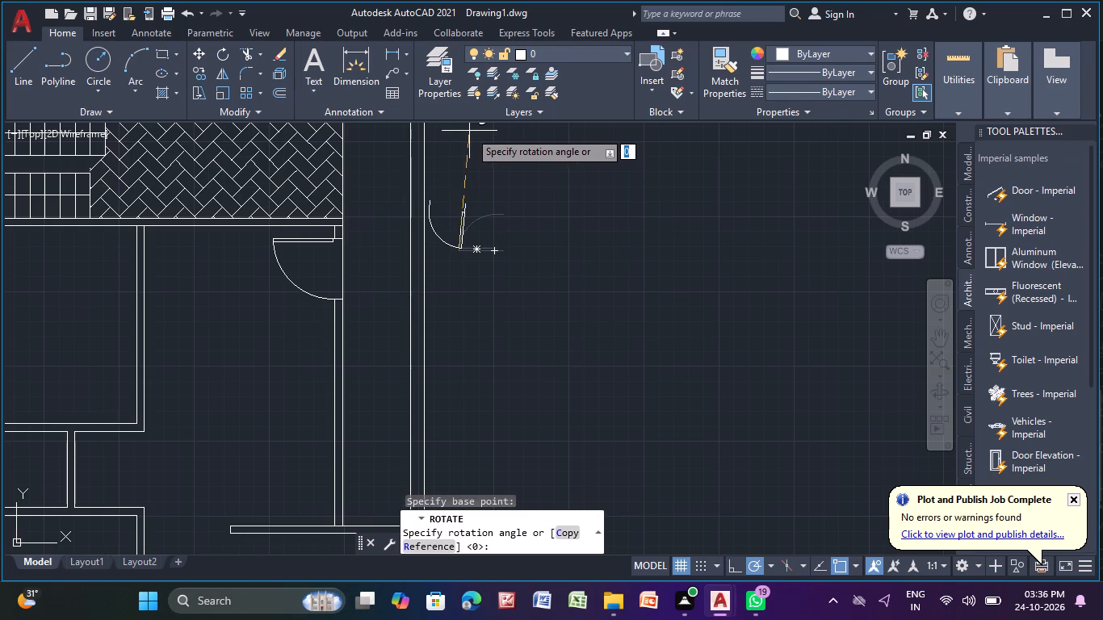
pyautogui.moveTo(472, 132); pyautogui.dragTo(436, 290, button='middle')
pyautogui.click(417, 264)
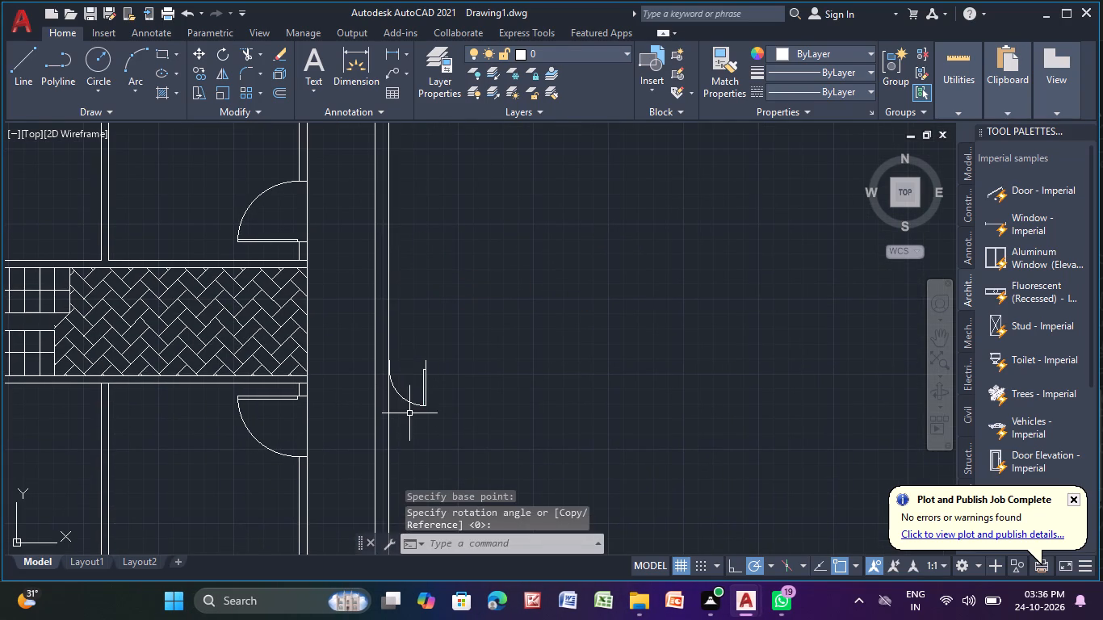
# Copy the rotated door by its leaf's midpoint into the southwest room's north wall, beside the room's northeast corner.
pyautogui.click(417, 404)
pyautogui.click(194, 70)
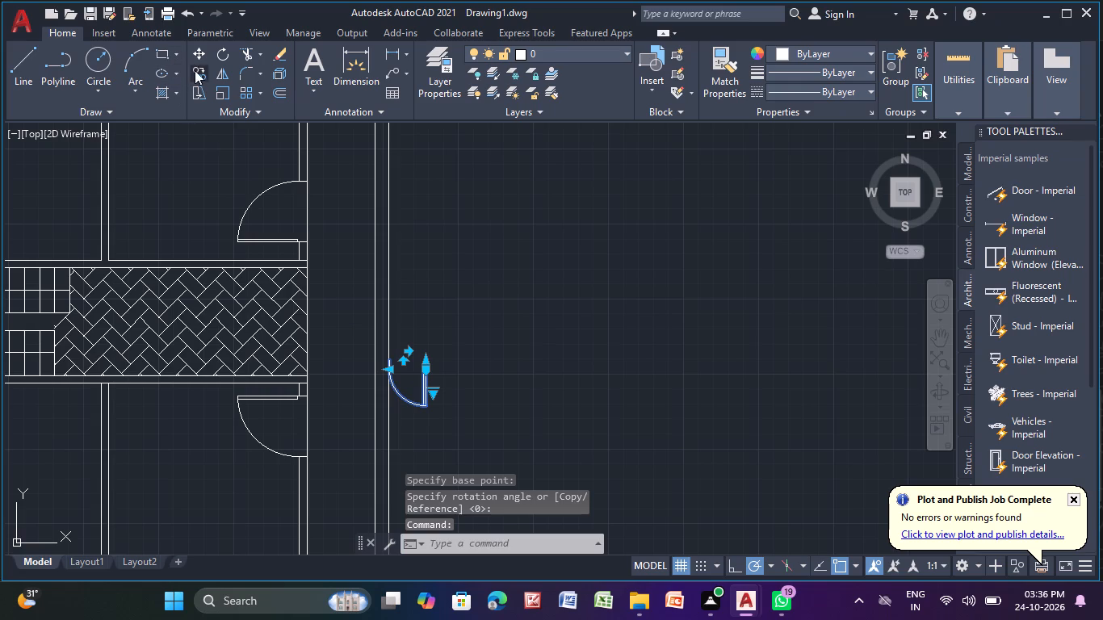
pyautogui.click(422, 384)
pyautogui.moveTo(157, 484); pyautogui.dragTo(514, 246, button='middle')
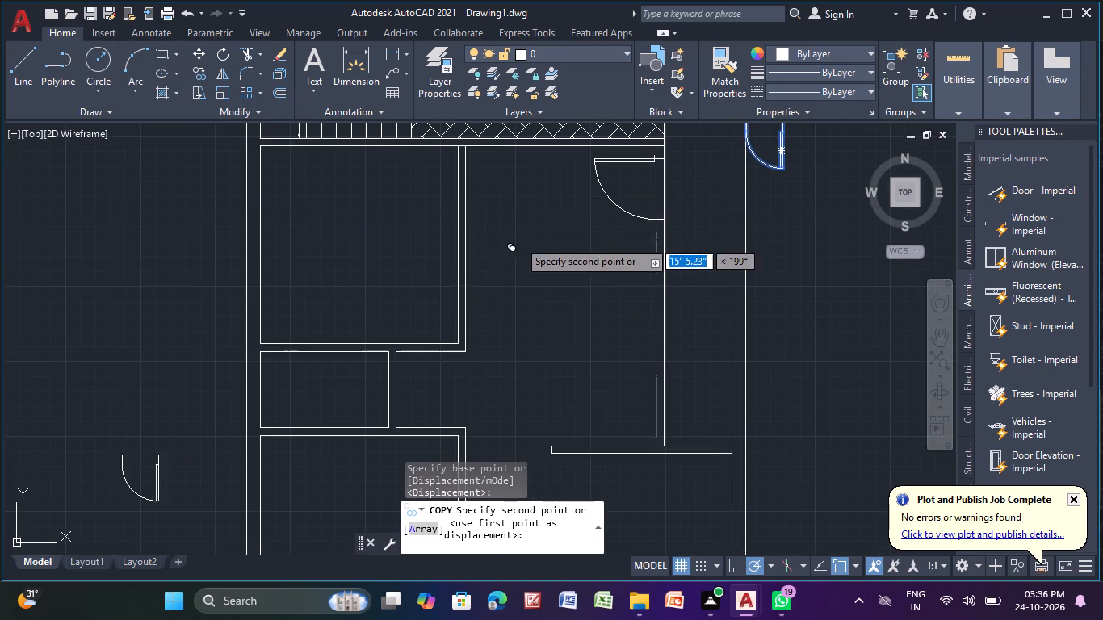
pyautogui.moveTo(330, 383); pyautogui.dragTo(329, 344, button='middle')
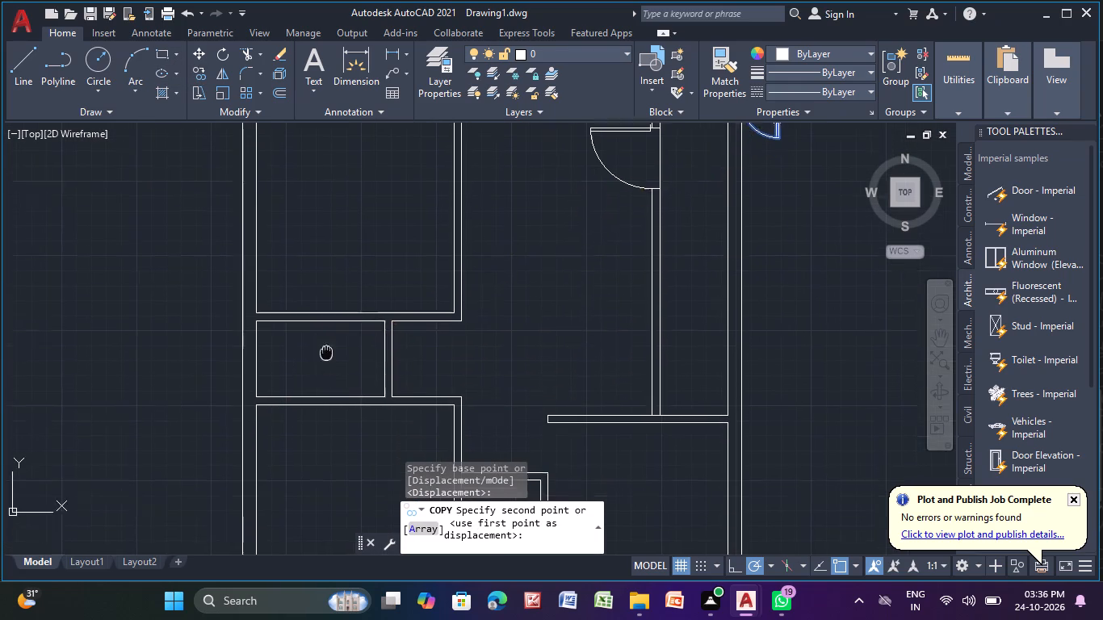
pyautogui.moveTo(329, 344); pyautogui.dragTo(342, 220, button='middle')
pyautogui.scroll(3, 455, 287)
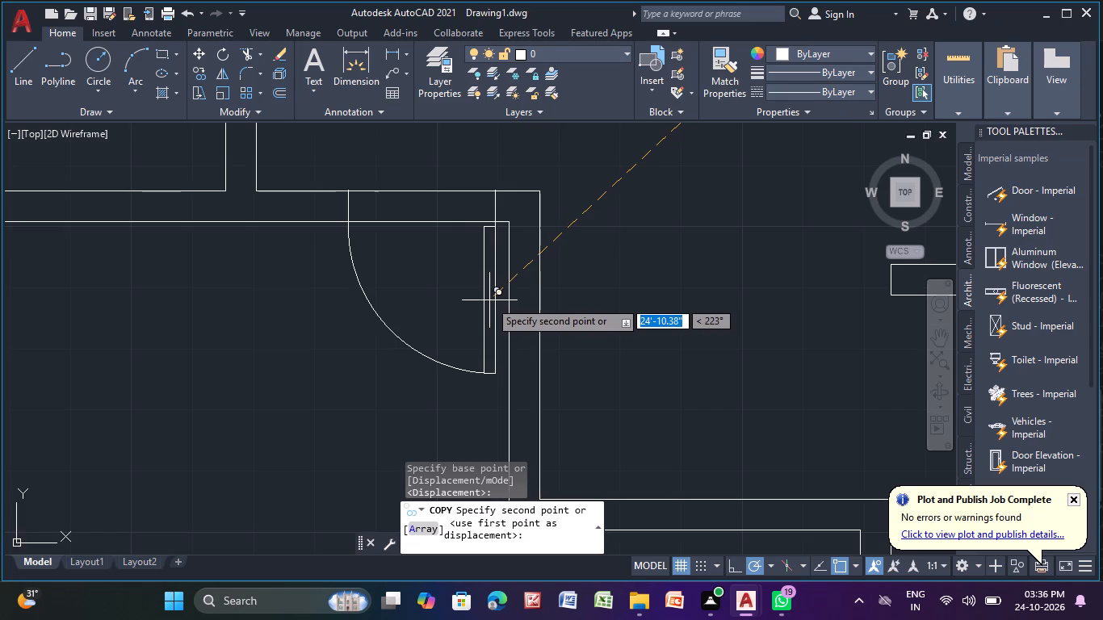
pyautogui.click(489, 300)
# Place another copy of the door in the north wall of the small room east of the southwest room.
pyautogui.scroll(-1, 613, 379)
pyautogui.moveTo(645, 400); pyautogui.dragTo(644, 399, button='middle')
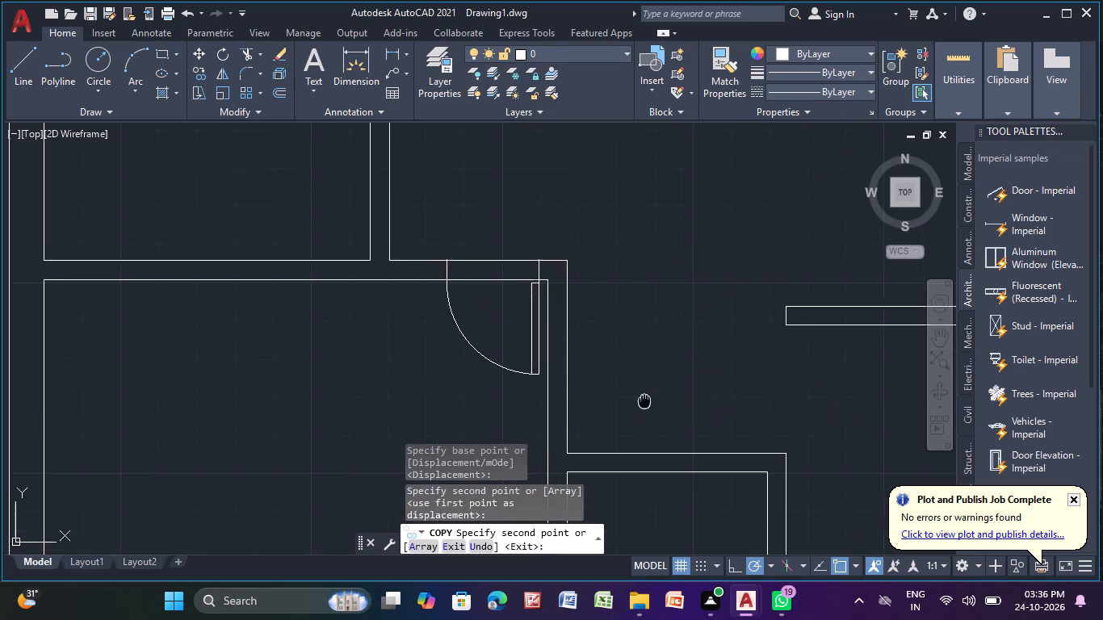
pyautogui.moveTo(644, 399); pyautogui.dragTo(496, 233, button='middle')
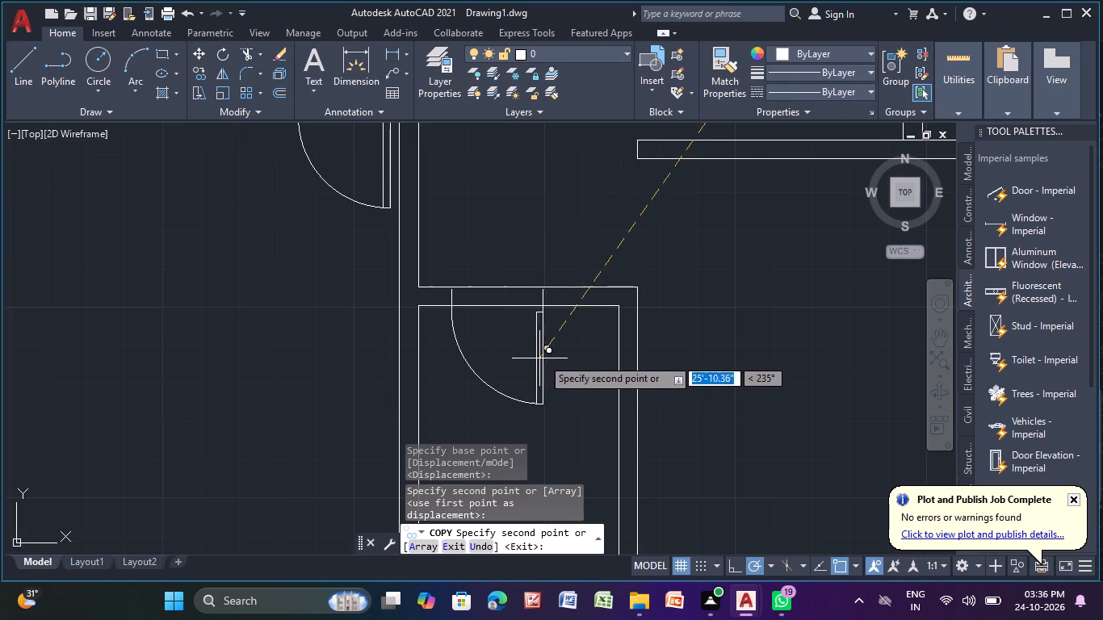
pyautogui.scroll(1, 527, 359)
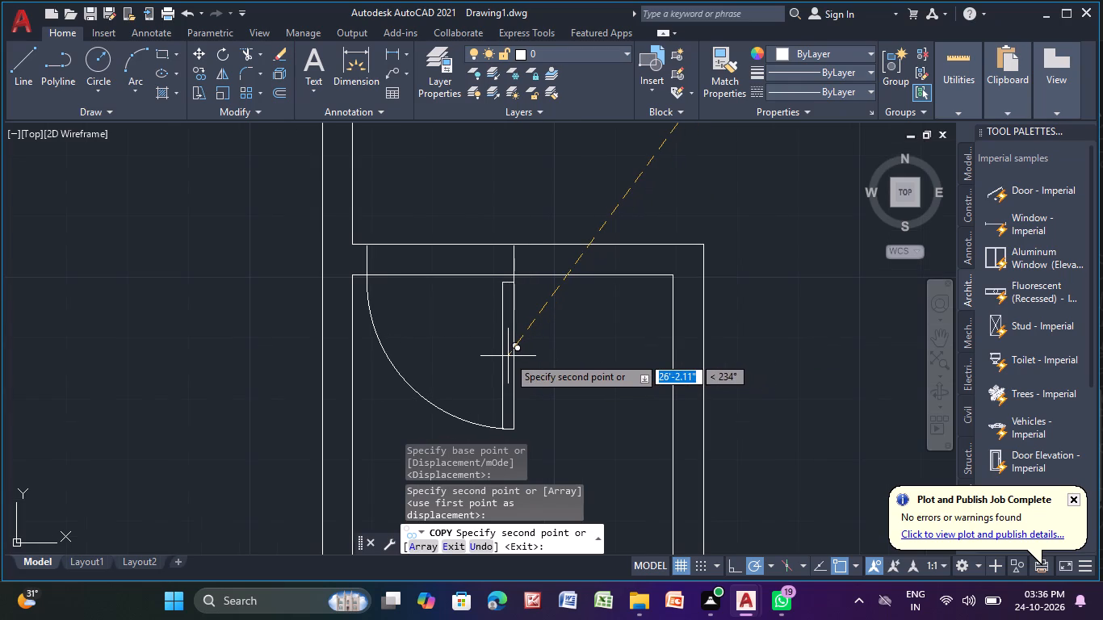
pyautogui.click(508, 356)
# Place a third door copy near the northeast corner of the room north of the staircase, in its north wall.
pyautogui.scroll(-1, 507, 371)
pyautogui.scroll(-2, 514, 246)
pyautogui.moveTo(514, 246); pyautogui.dragTo(514, 249, button='middle')
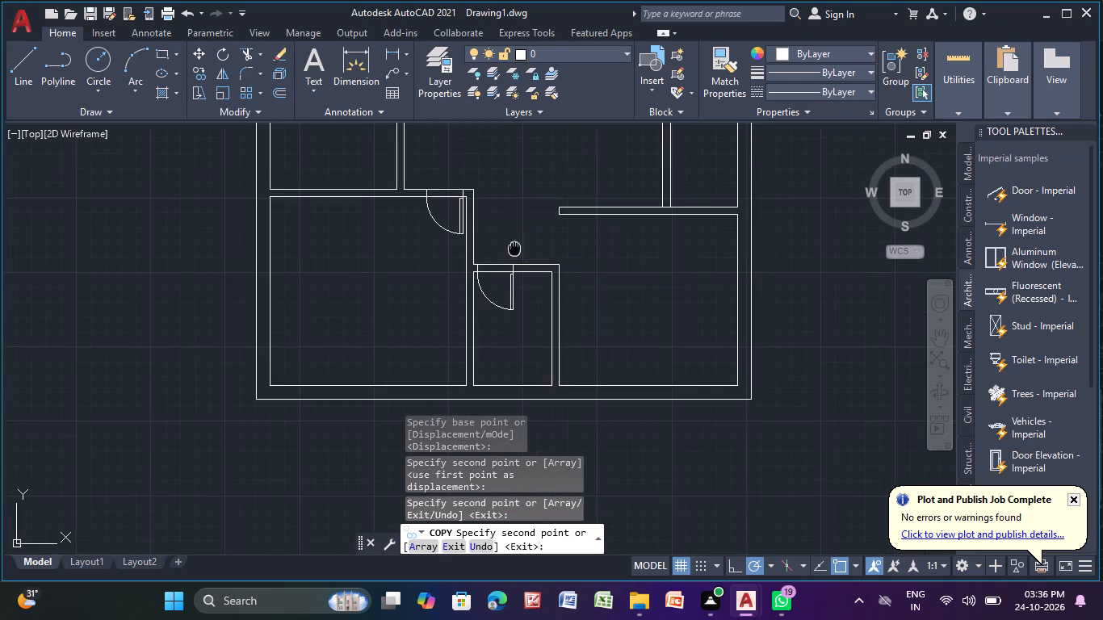
pyautogui.moveTo(514, 249); pyautogui.dragTo(495, 386, button='middle')
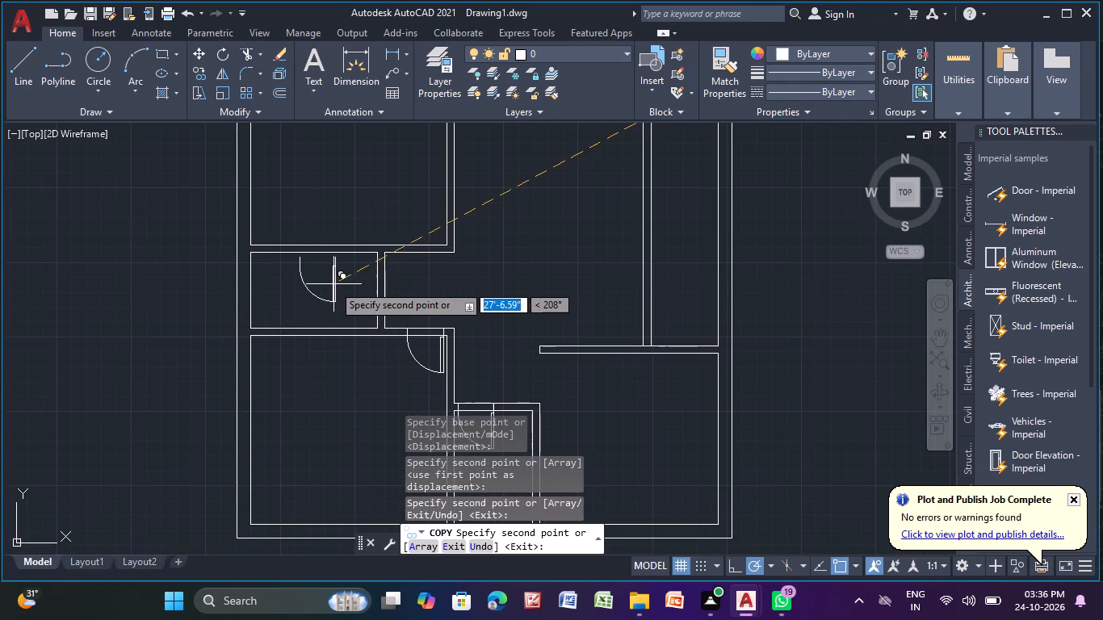
pyautogui.moveTo(393, 166); pyautogui.dragTo(421, 409, button='middle')
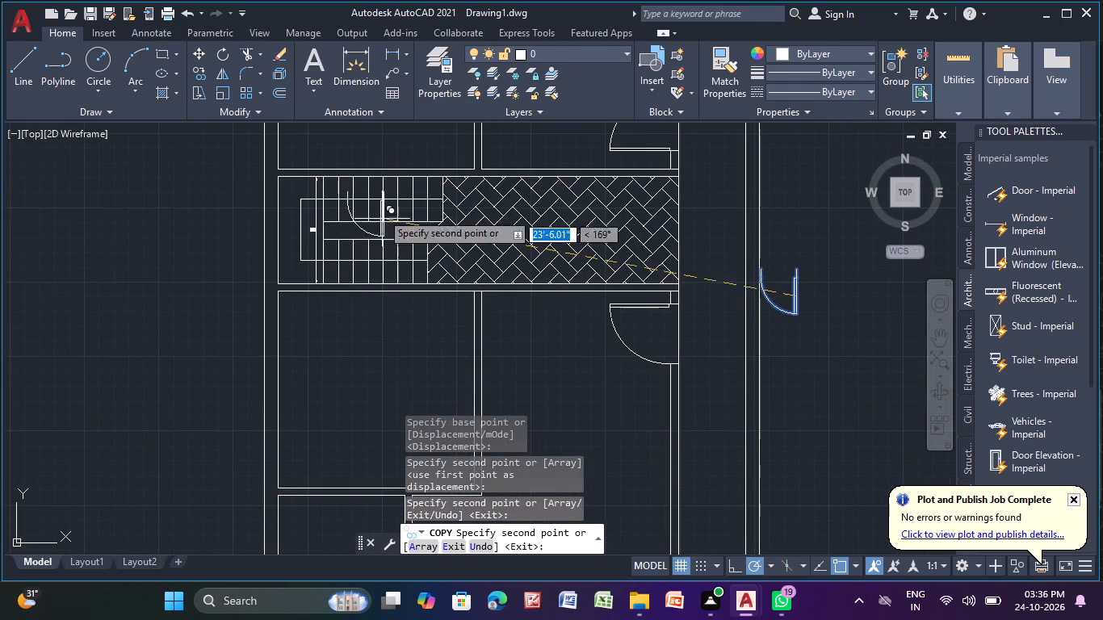
pyautogui.moveTo(401, 154); pyautogui.dragTo(401, 480, button='middle')
pyautogui.scroll(2, 454, 300)
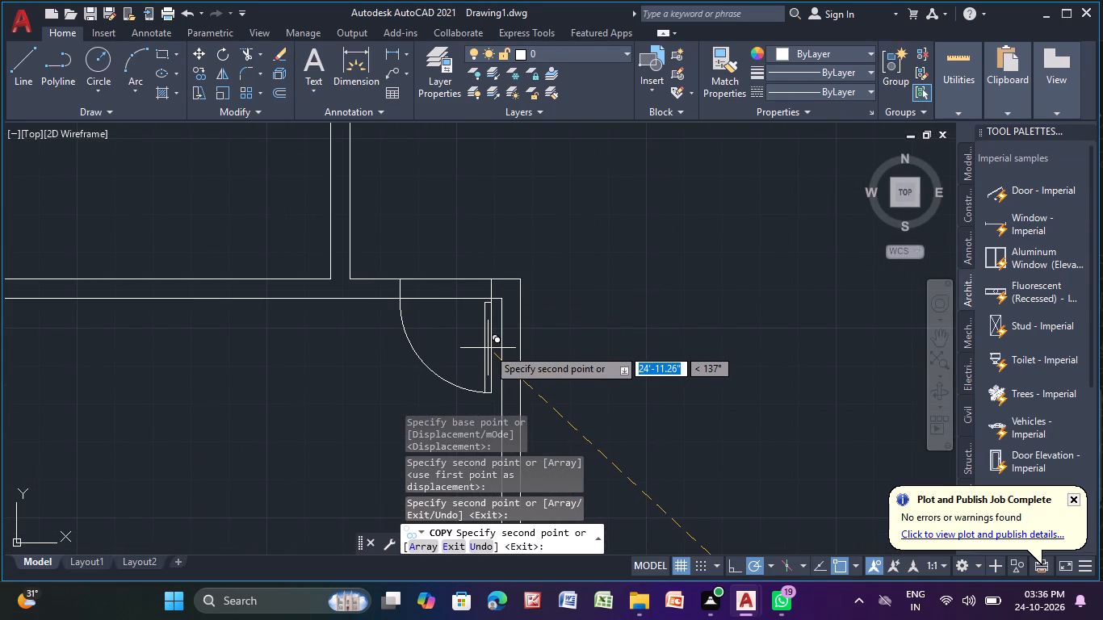
pyautogui.click(488, 348)
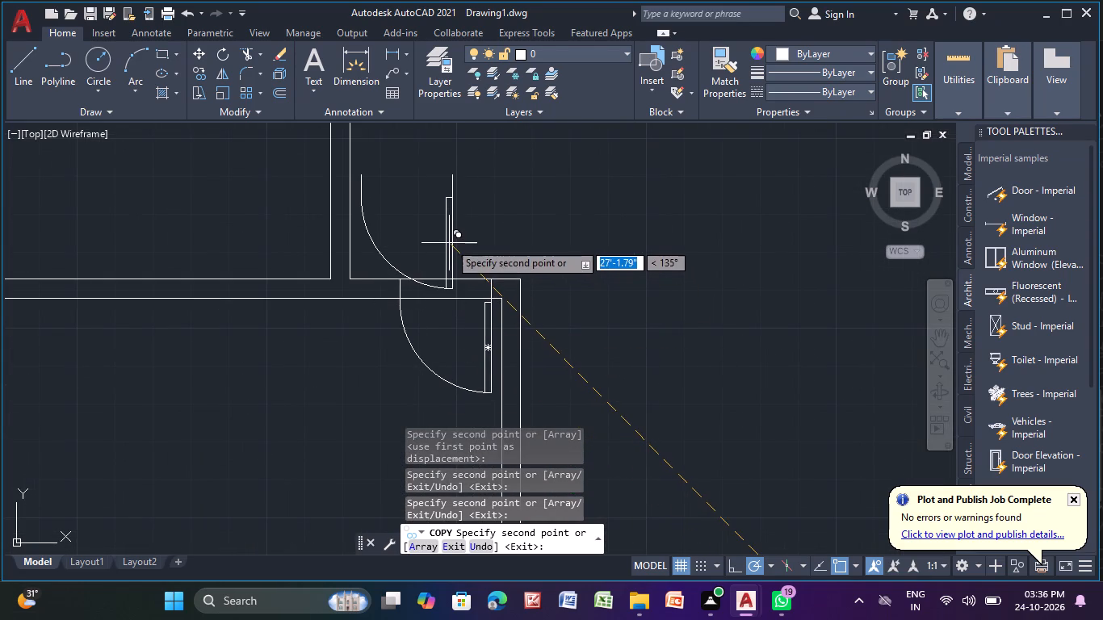
pyautogui.moveTo(449, 242); pyautogui.dragTo(460, 204, button='middle')
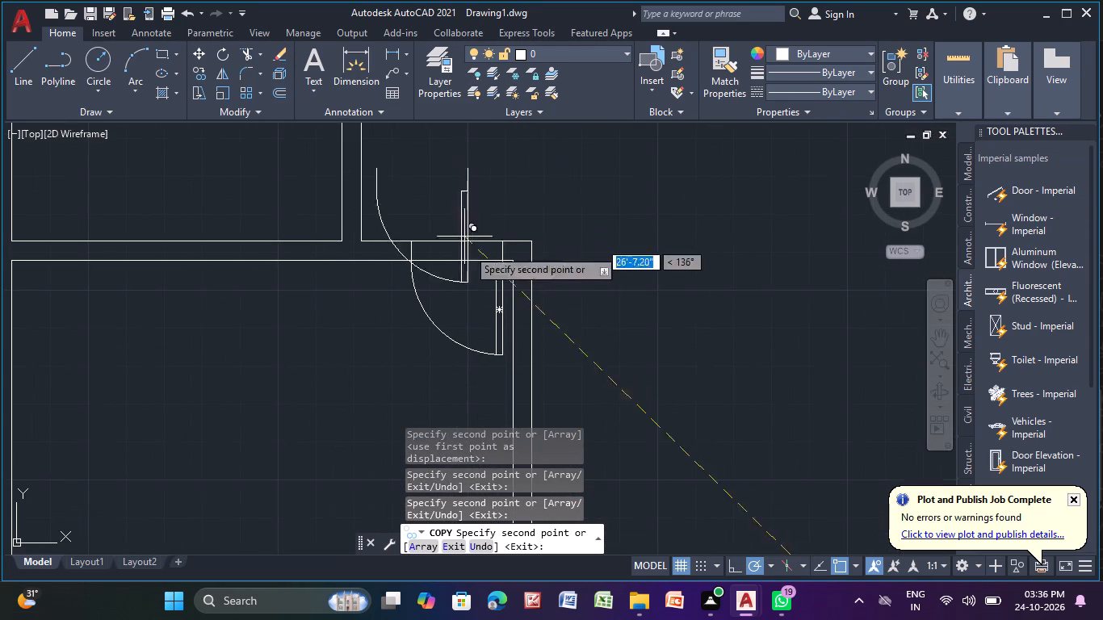
pyautogui.scroll(-3, 500, 318)
pyautogui.moveTo(571, 395); pyautogui.dragTo(489, 213, button='middle')
pyautogui.press('Escape')
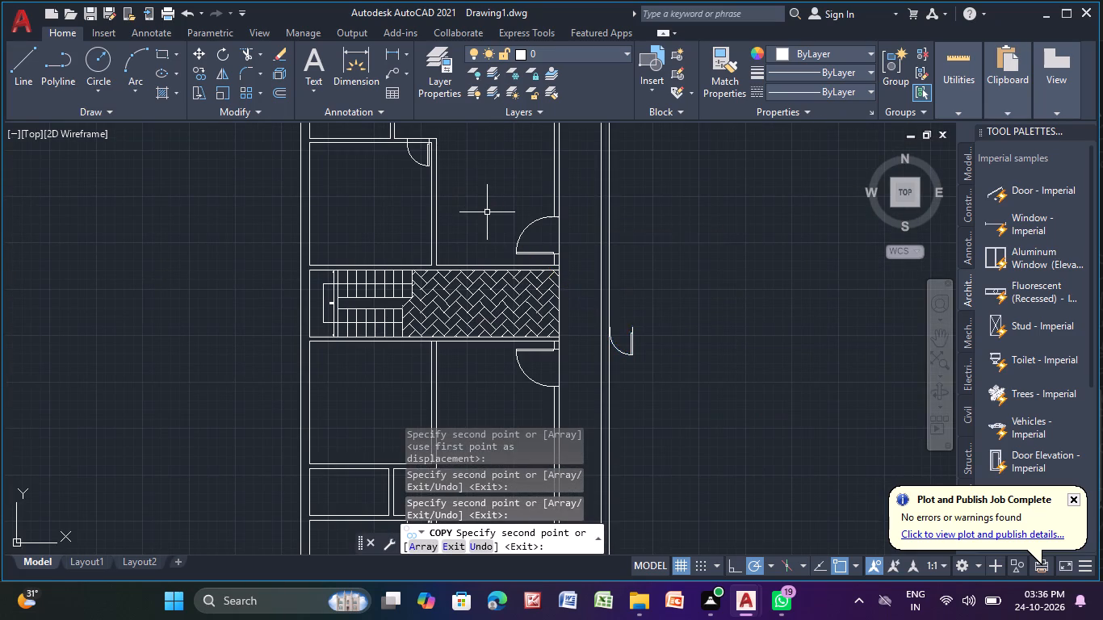
# Flip the spare door outside the east wall so it opens northward instead of southward.
pyautogui.click(629, 347)
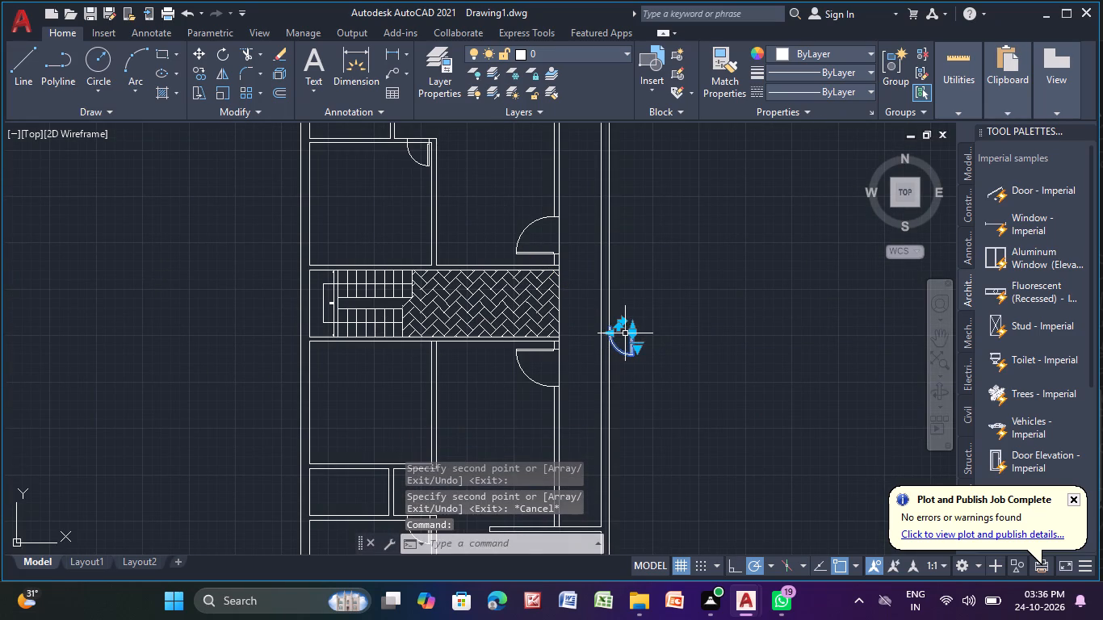
pyautogui.click(621, 327)
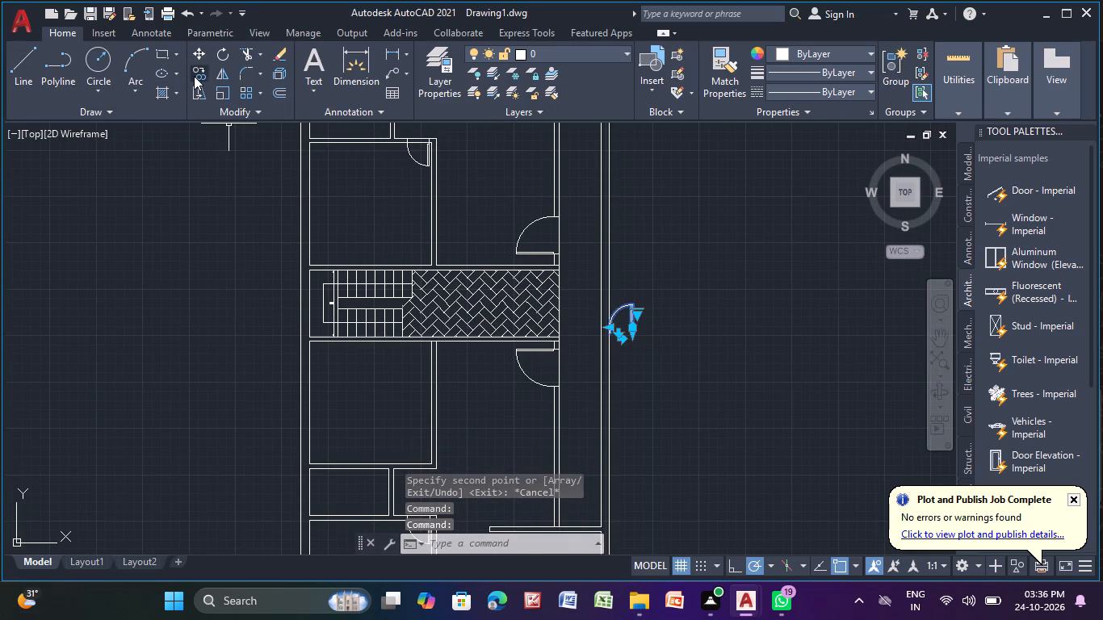
# Copy the flipped door by its leaf's midpoint into the south wall of the small west room, beside its southeast corner.
pyautogui.click(194, 76)
pyautogui.click(627, 315)
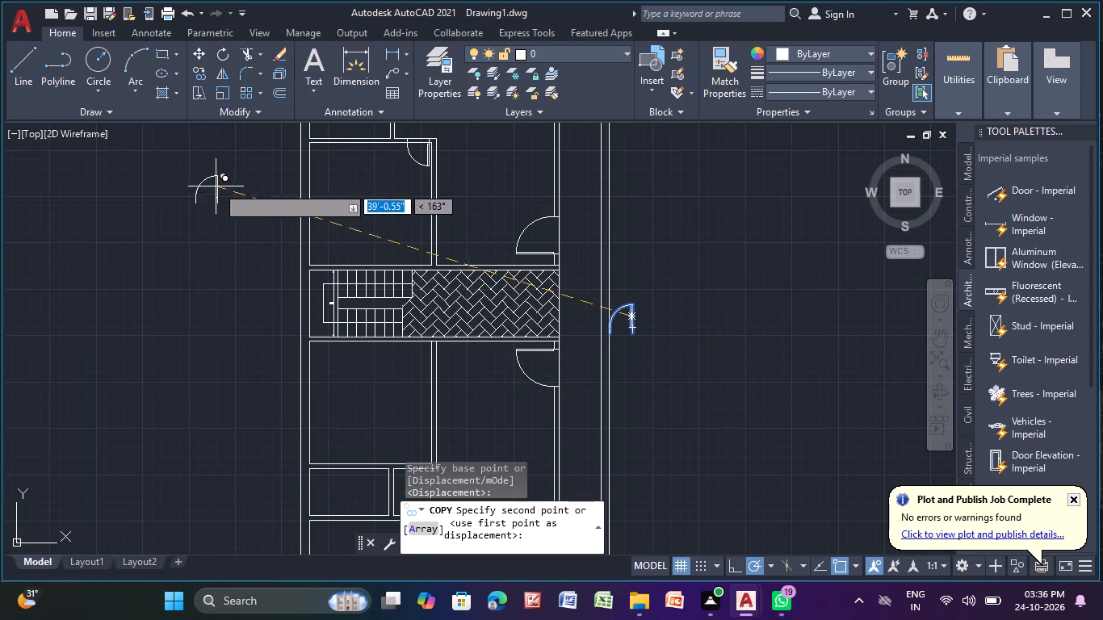
pyautogui.moveTo(325, 208); pyautogui.dragTo(319, 376, button='middle')
pyautogui.scroll(3, 370, 282)
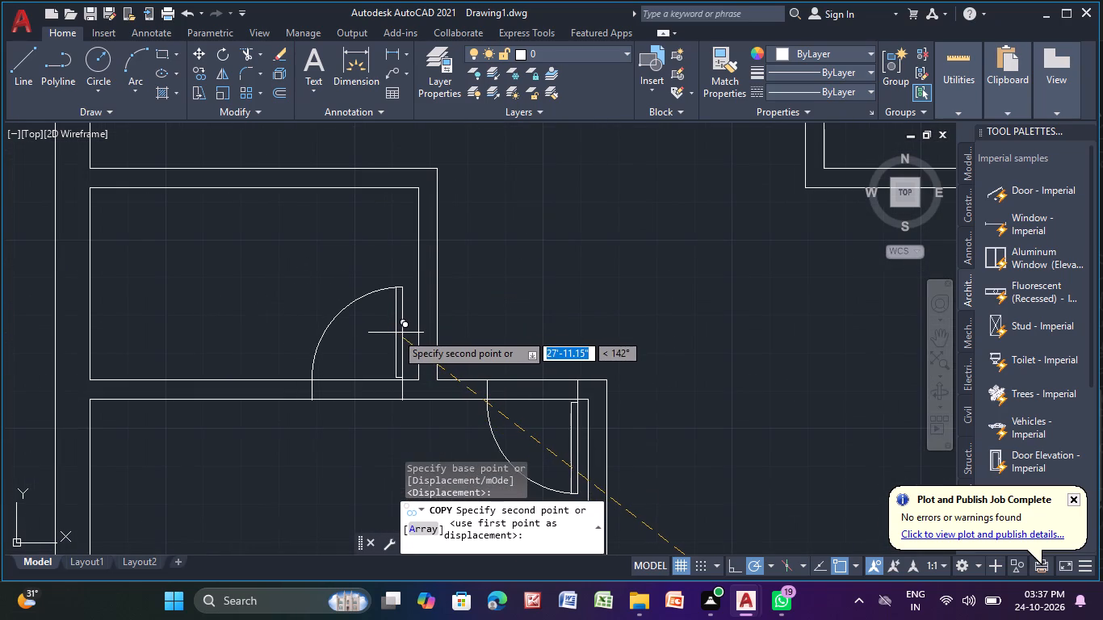
pyautogui.click(401, 331)
# Place another door copy in the south wall of the small room between the two northern rooms, near its southeast corner.
pyautogui.scroll(-2, 394, 276)
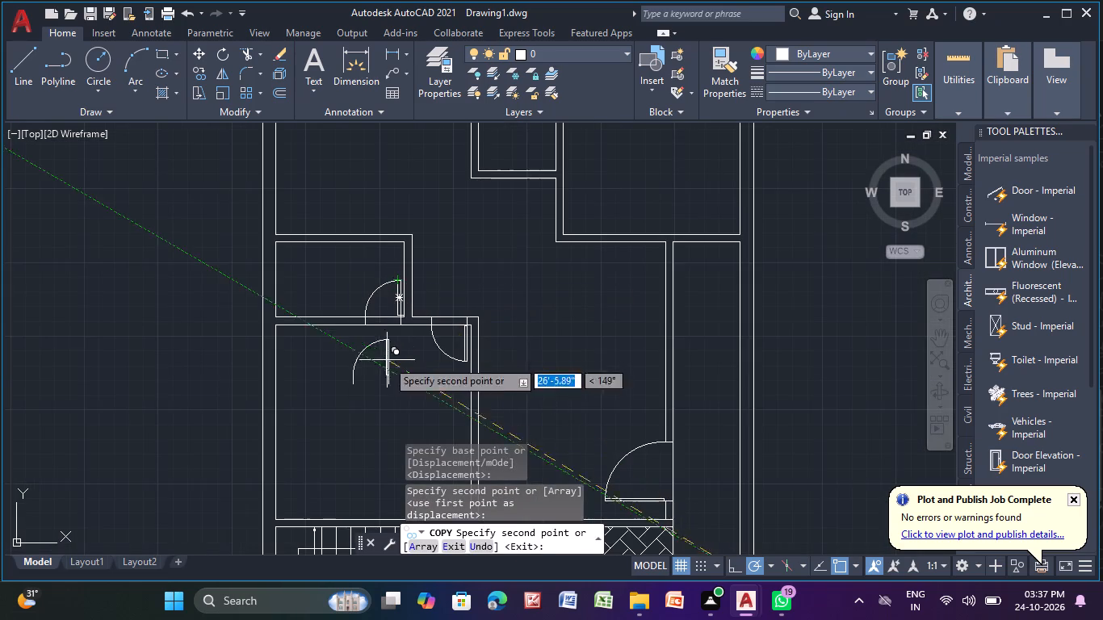
pyautogui.moveTo(391, 387); pyautogui.dragTo(315, 471, button='middle')
pyautogui.moveTo(394, 275); pyautogui.dragTo(362, 369, button='middle')
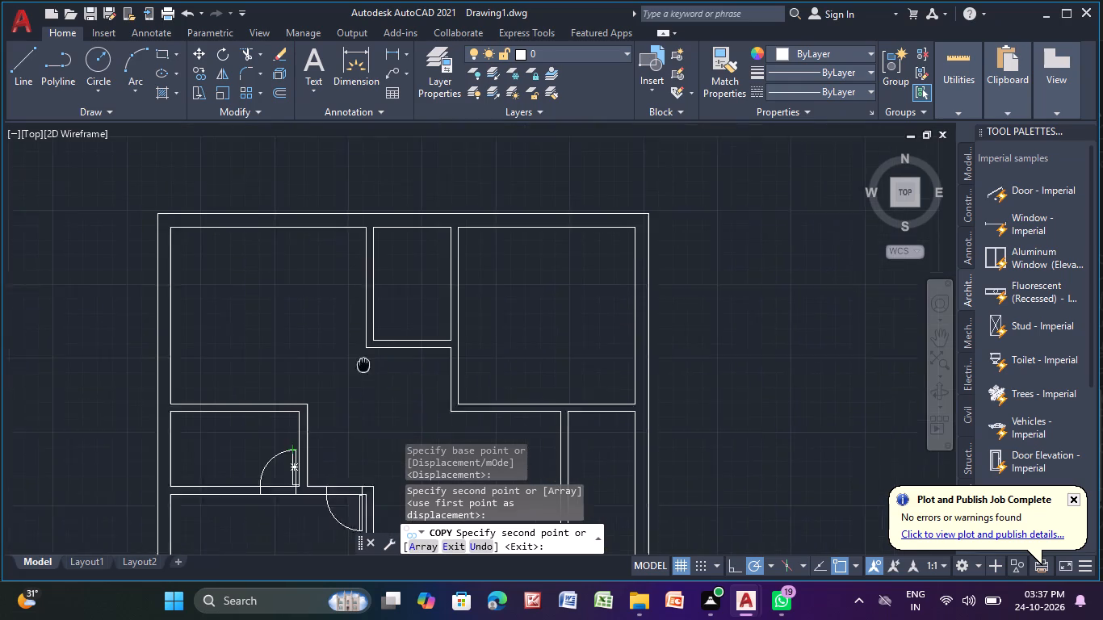
pyautogui.moveTo(362, 369); pyautogui.dragTo(358, 377, button='middle')
pyautogui.scroll(3, 405, 348)
pyautogui.moveTo(425, 349); pyautogui.dragTo(359, 229, button='middle')
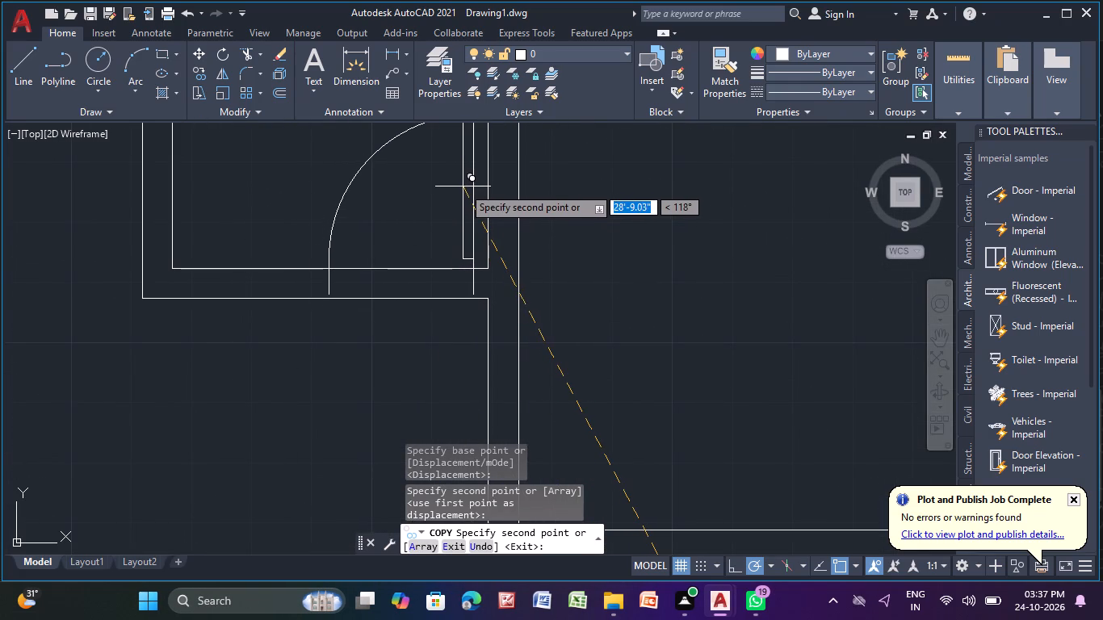
pyautogui.click(462, 191)
# Place a third door copy in the south wall of the room directly south of the staircase, near its southeast corner.
pyautogui.scroll(-2, 445, 313)
pyautogui.moveTo(409, 399); pyautogui.dragTo(339, 69, button='middle')
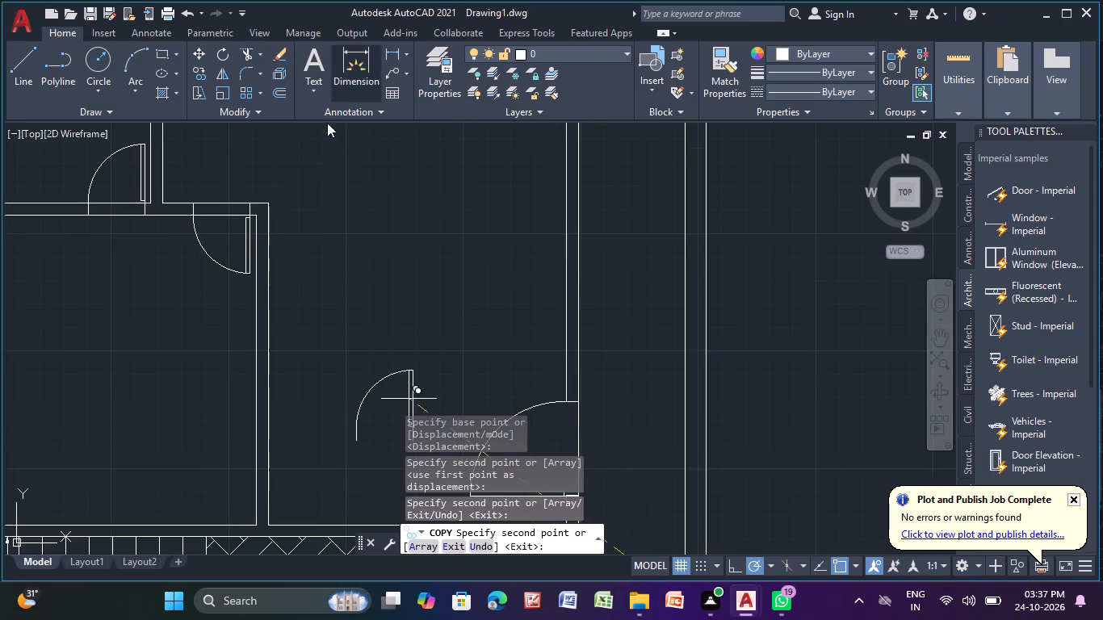
pyautogui.scroll(-2, 287, 270)
pyautogui.moveTo(309, 315); pyautogui.dragTo(349, 165, button='middle')
pyautogui.moveTo(324, 362); pyautogui.dragTo(357, 211, button='middle')
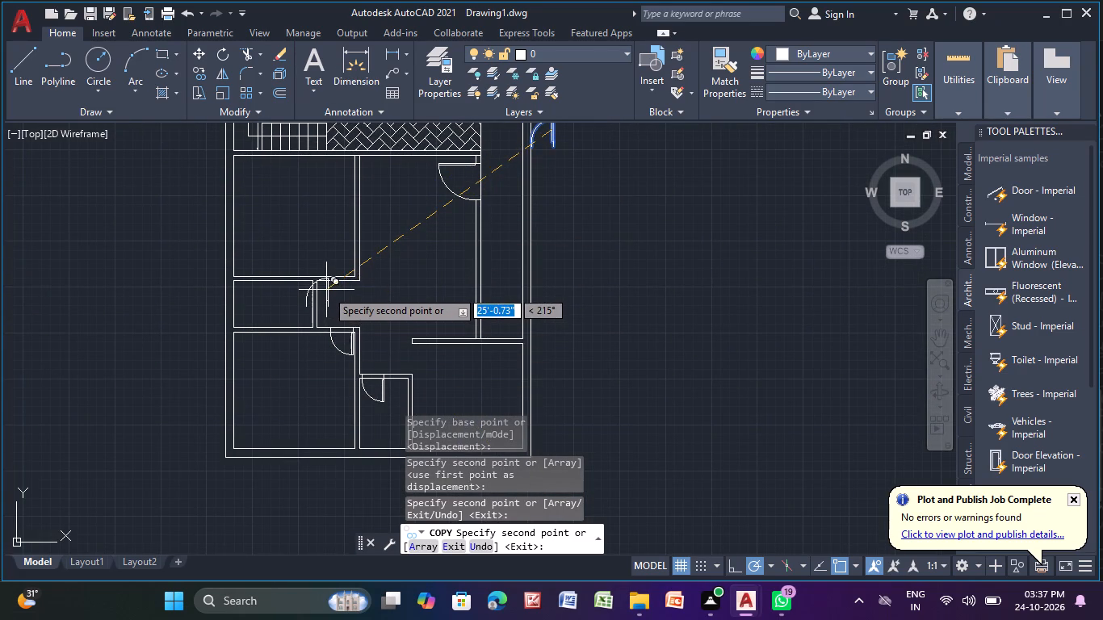
pyautogui.scroll(2, 342, 263)
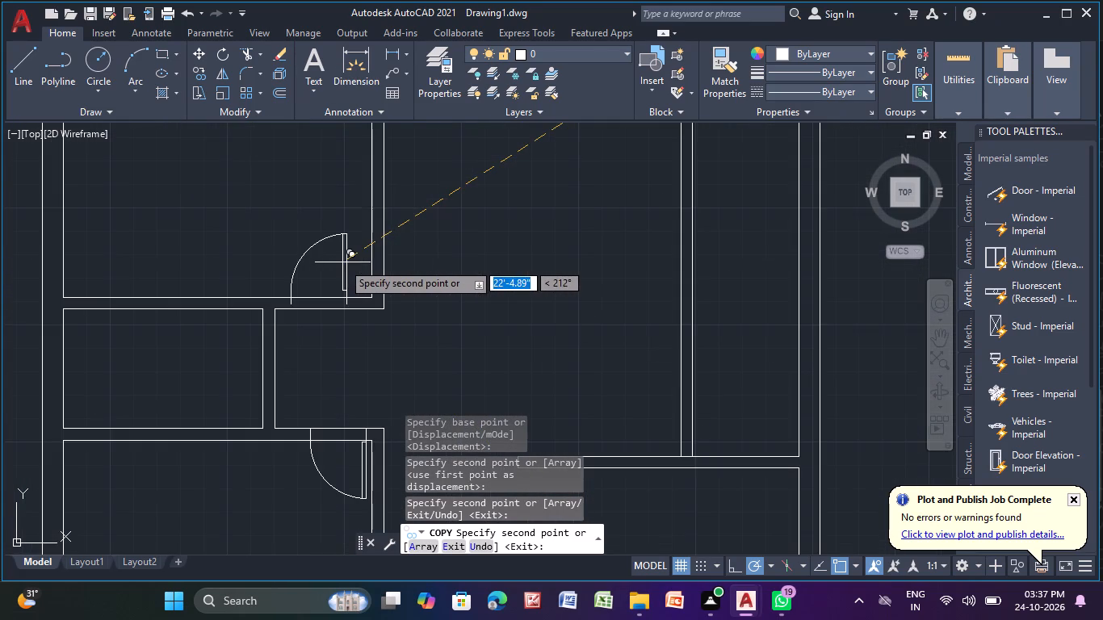
pyautogui.scroll(1, 342, 262)
pyautogui.moveTo(342, 262); pyautogui.dragTo(350, 224, button='middle')
pyautogui.scroll(1, 359, 236)
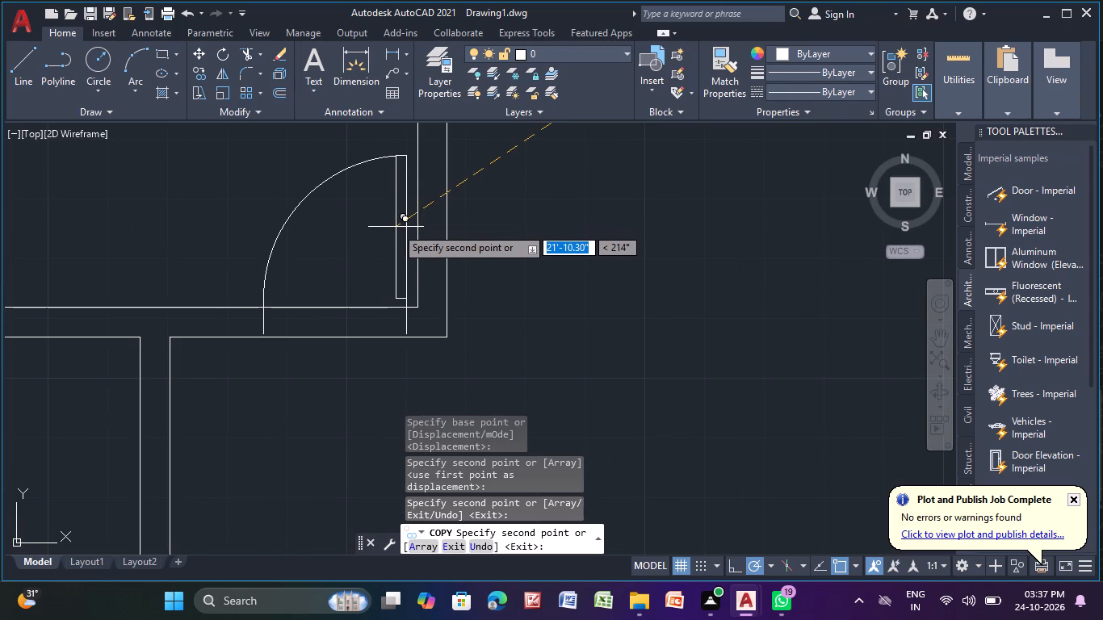
pyautogui.click(396, 229)
pyautogui.scroll(-1, 369, 330)
pyautogui.moveTo(346, 403); pyautogui.dragTo(357, 358, button='middle')
pyautogui.scroll(-1, 346, 403)
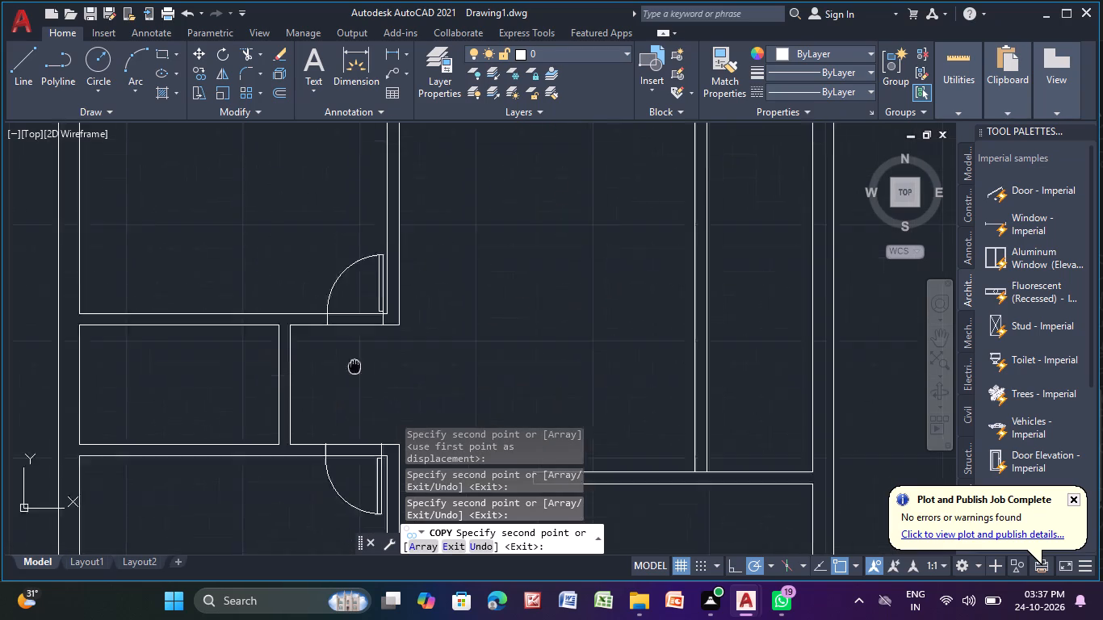
pyautogui.moveTo(357, 358); pyautogui.dragTo(414, 216, button='middle')
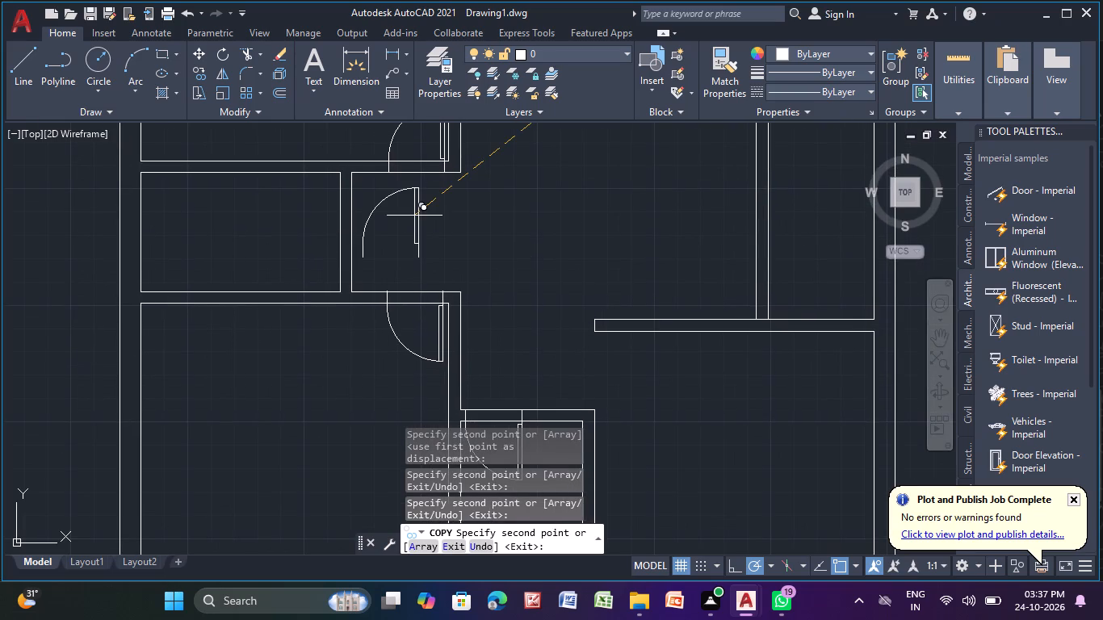
pyautogui.scroll(-2, 414, 214)
pyautogui.moveTo(414, 214); pyautogui.dragTo(307, 463, button='middle')
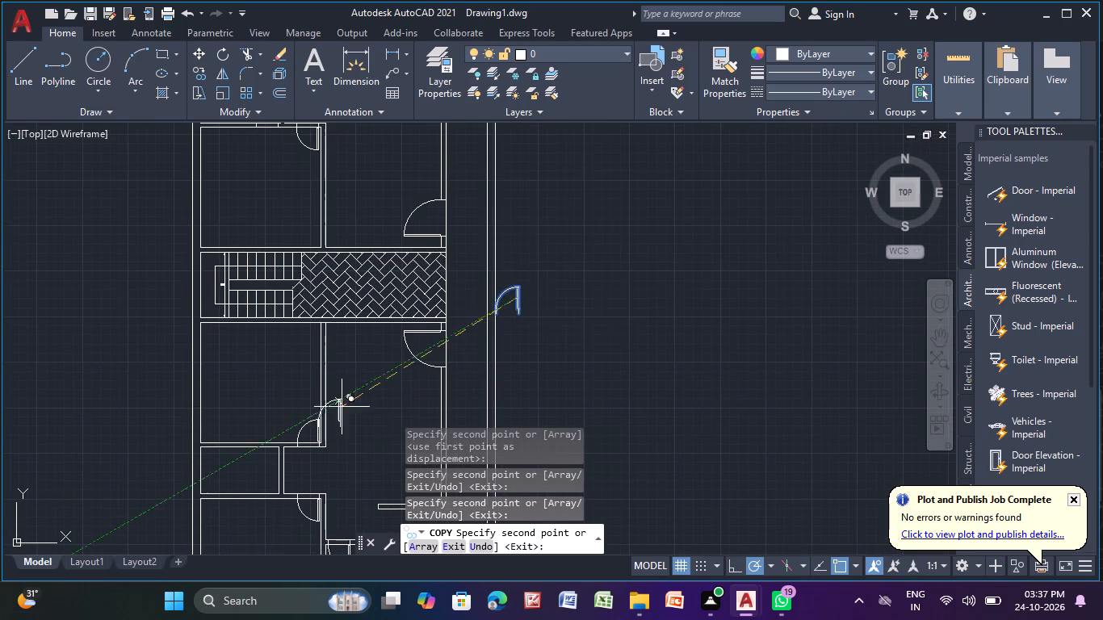
pyautogui.press('Escape')
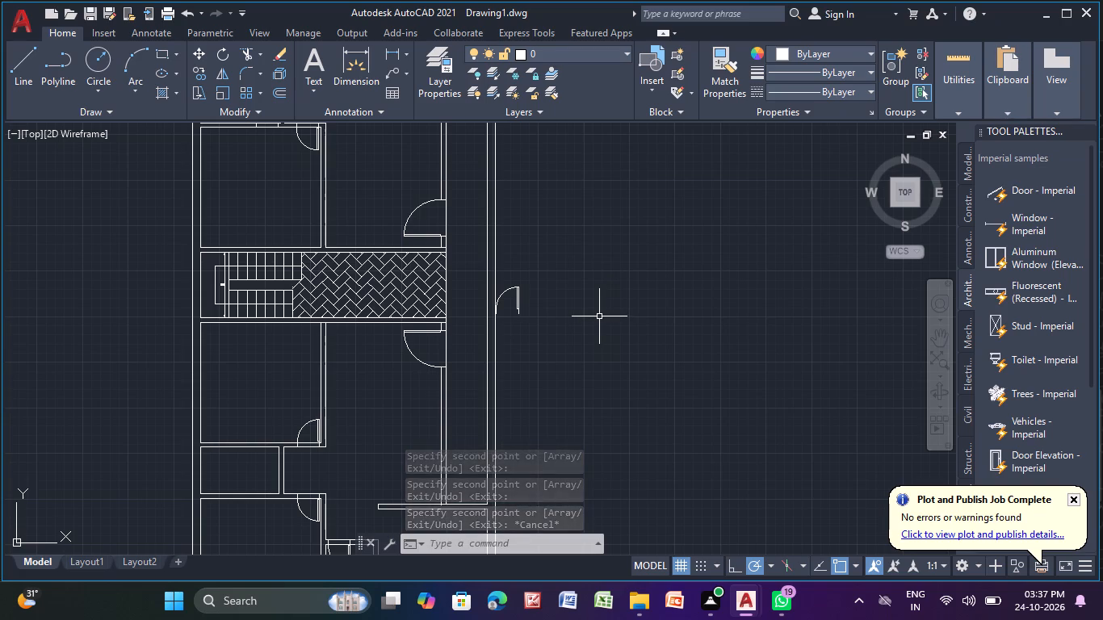
# Copy that door by its leaf's midpoint into the south wall of the small room below, near its southeast corner.
pyautogui.click(313, 424)
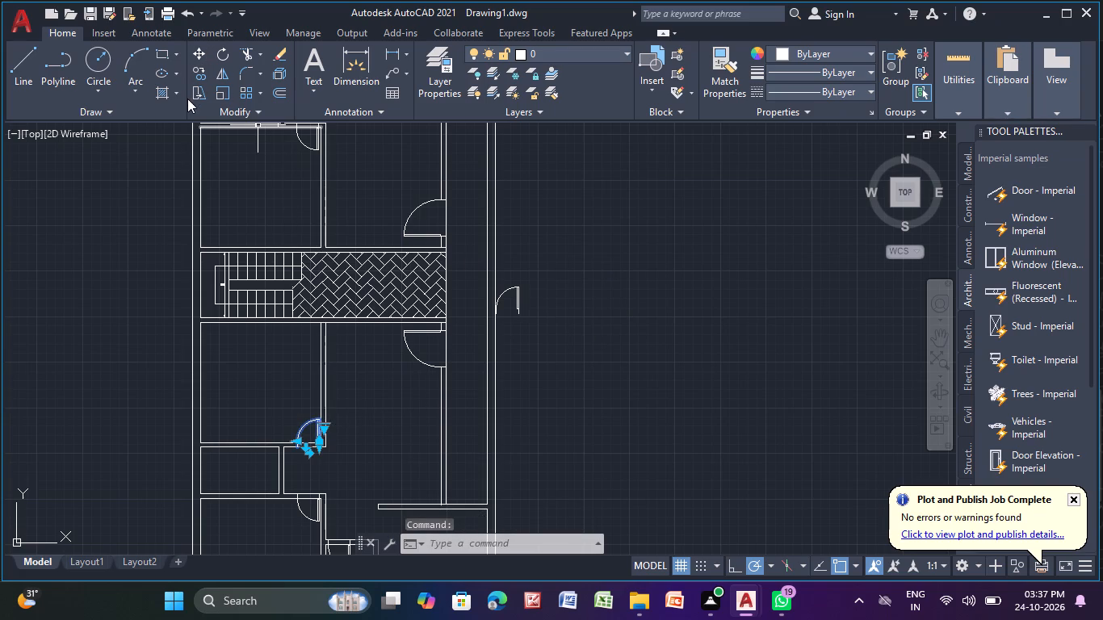
pyautogui.click(195, 77)
pyautogui.moveTo(329, 436); pyautogui.dragTo(437, 210, button='middle')
pyautogui.scroll(2, 422, 210)
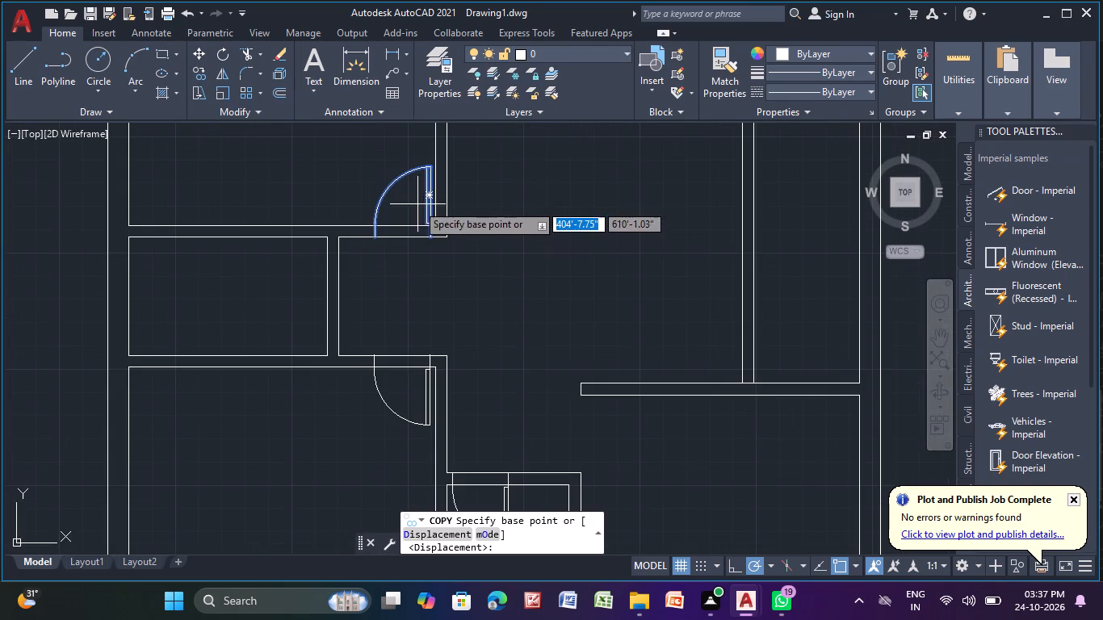
pyautogui.click(427, 194)
pyautogui.scroll(2, 319, 383)
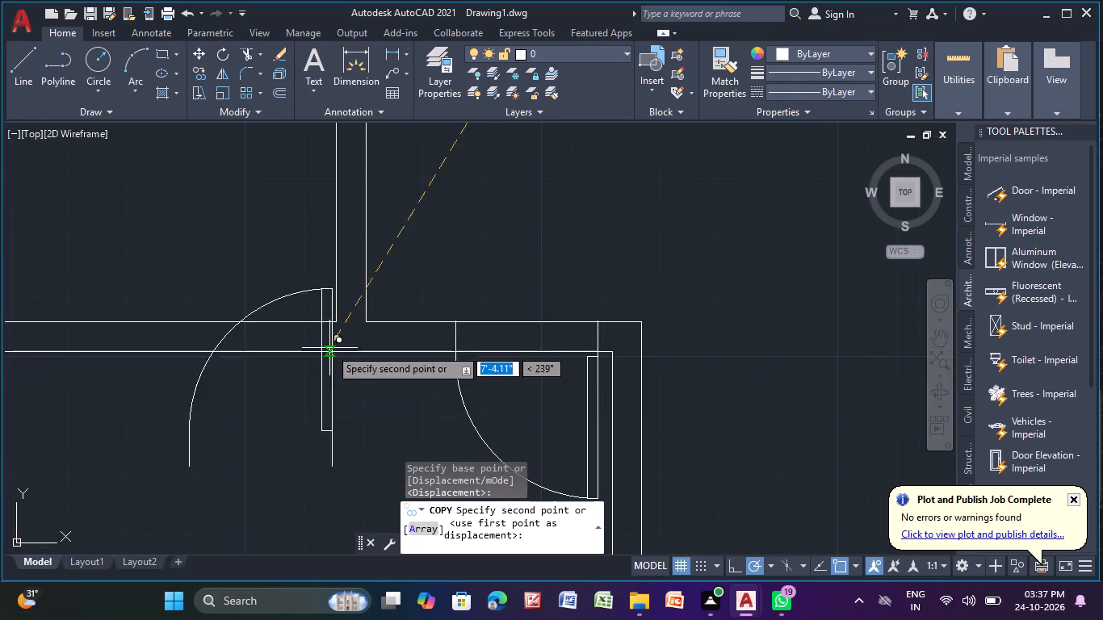
pyautogui.scroll(1, 315, 264)
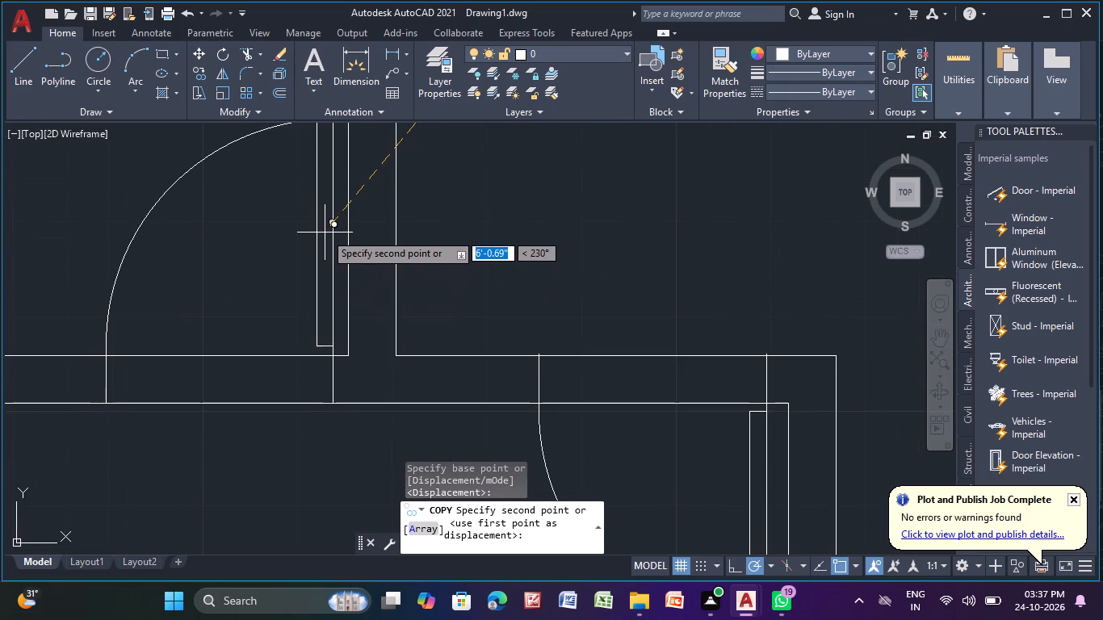
pyautogui.click(325, 232)
pyautogui.scroll(-2, 525, 277)
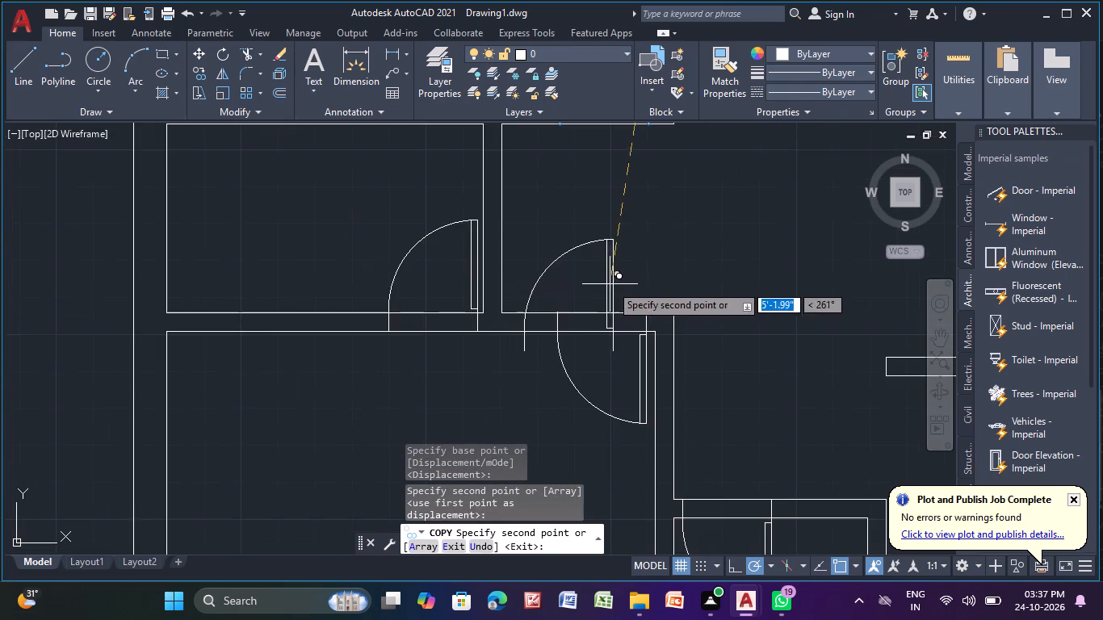
pyautogui.moveTo(611, 284); pyautogui.dragTo(602, 308, button='middle')
pyautogui.press('Escape')
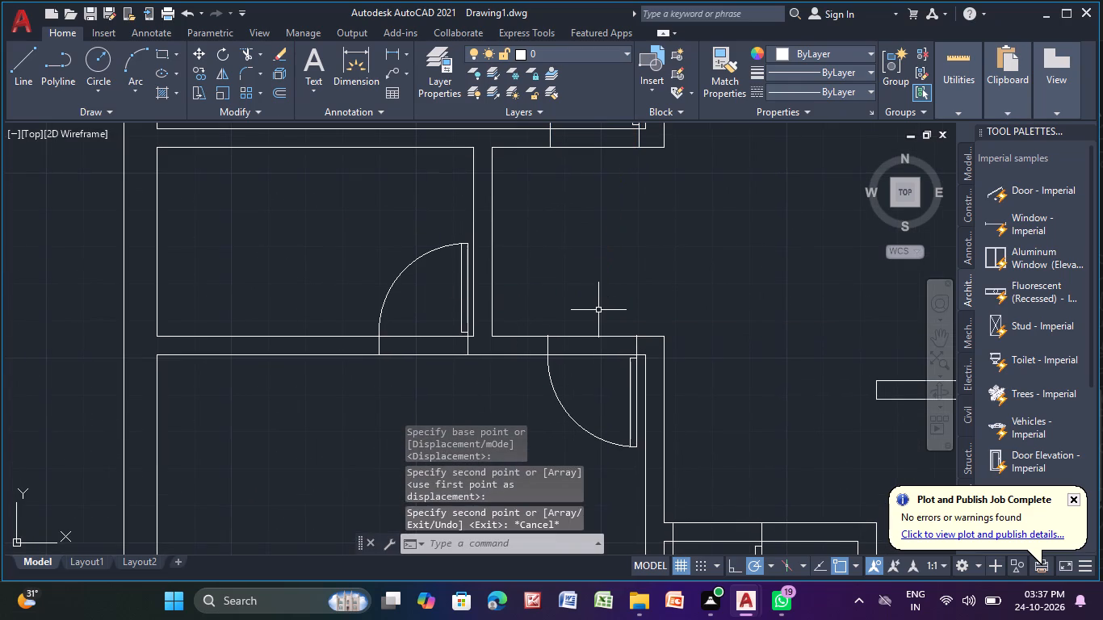
# Rotate the spare door outside the east wall a quarter turn clockwise so its leaf lies horizontal with the swing above it.
pyautogui.scroll(-3, 723, 220)
pyautogui.moveTo(692, 250); pyautogui.dragTo(434, 389, button='middle')
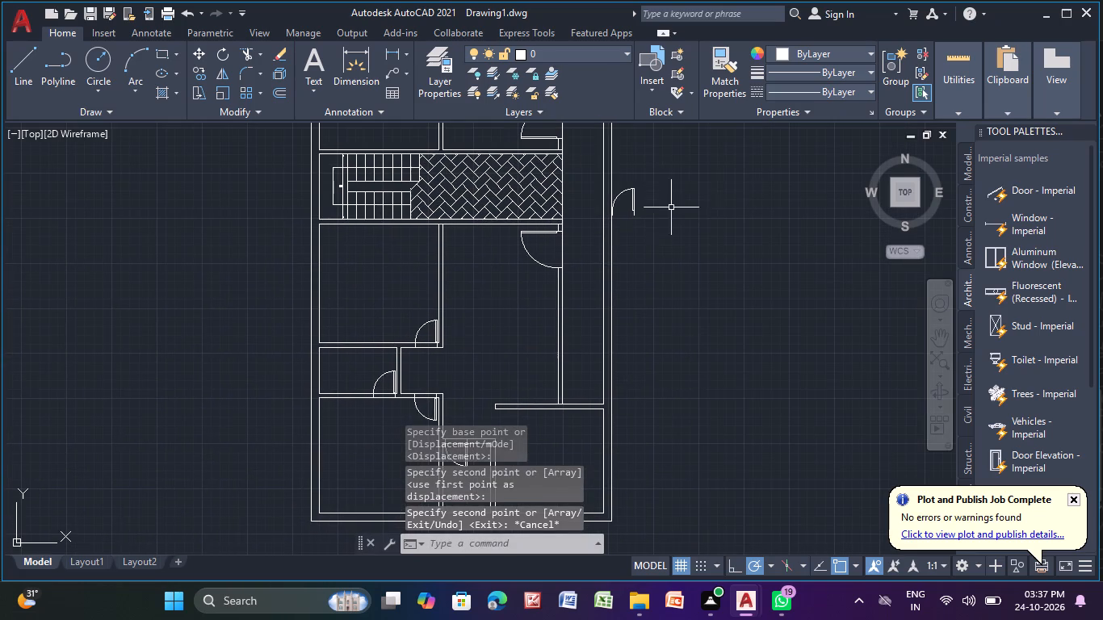
pyautogui.moveTo(713, 186); pyautogui.dragTo(701, 203, button='middle')
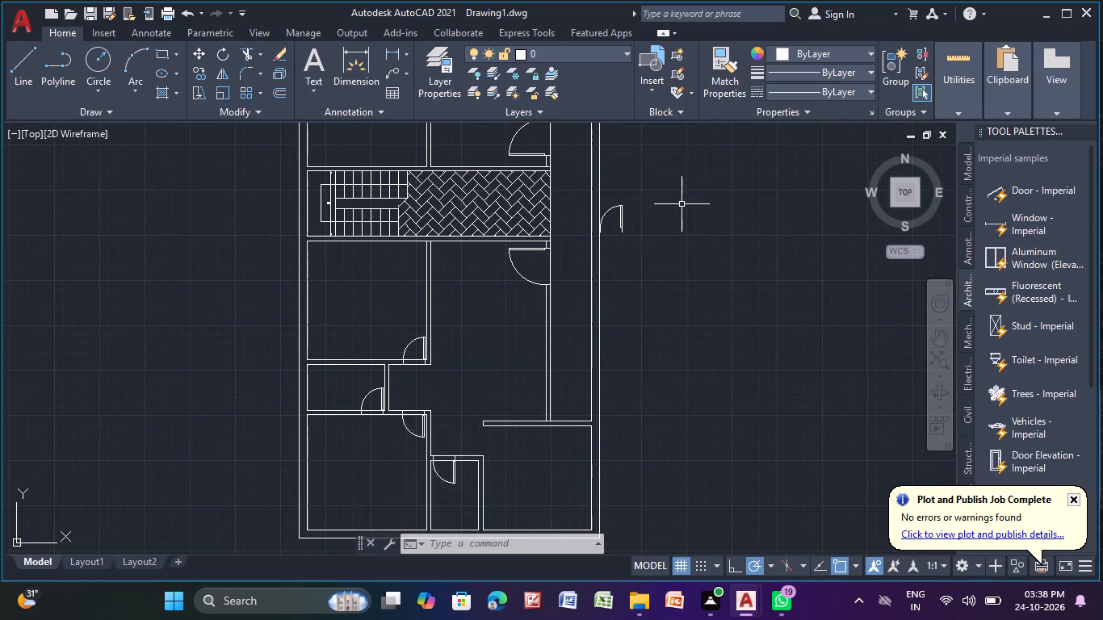
pyautogui.scroll(-1, 682, 204)
pyautogui.moveTo(677, 212); pyautogui.dragTo(563, 329, button='middle')
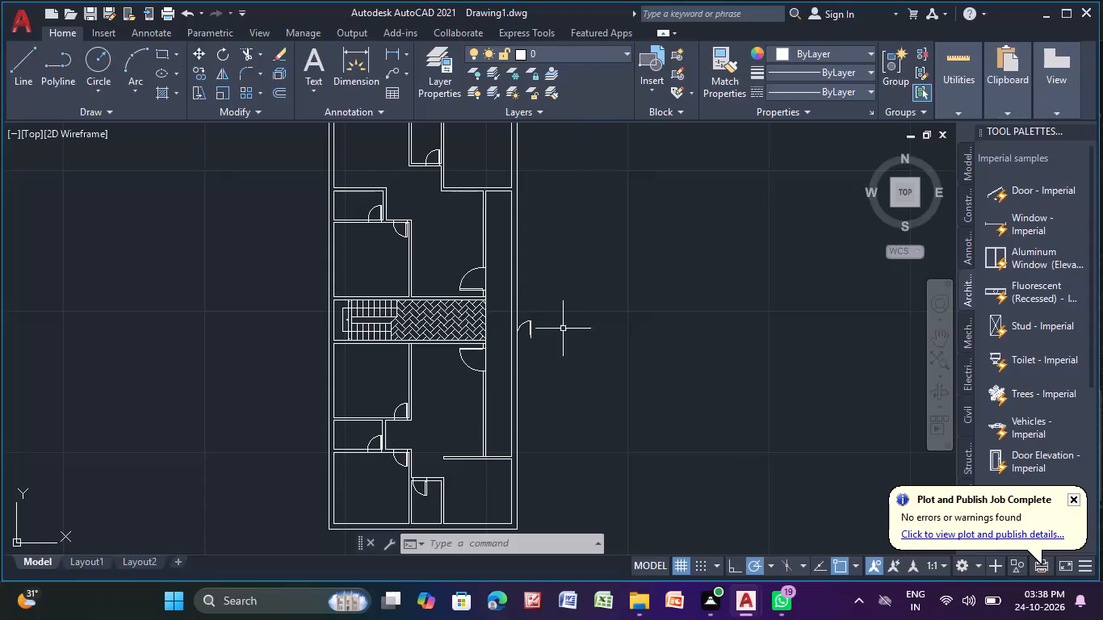
pyautogui.scroll(3, 537, 316)
pyautogui.click(510, 338)
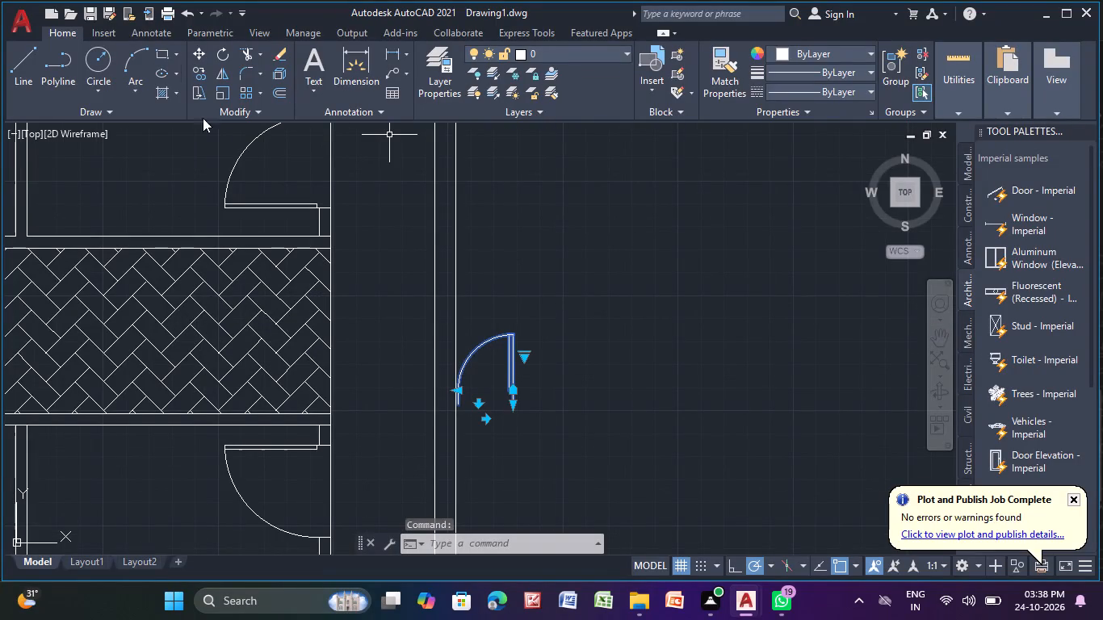
pyautogui.click(228, 57)
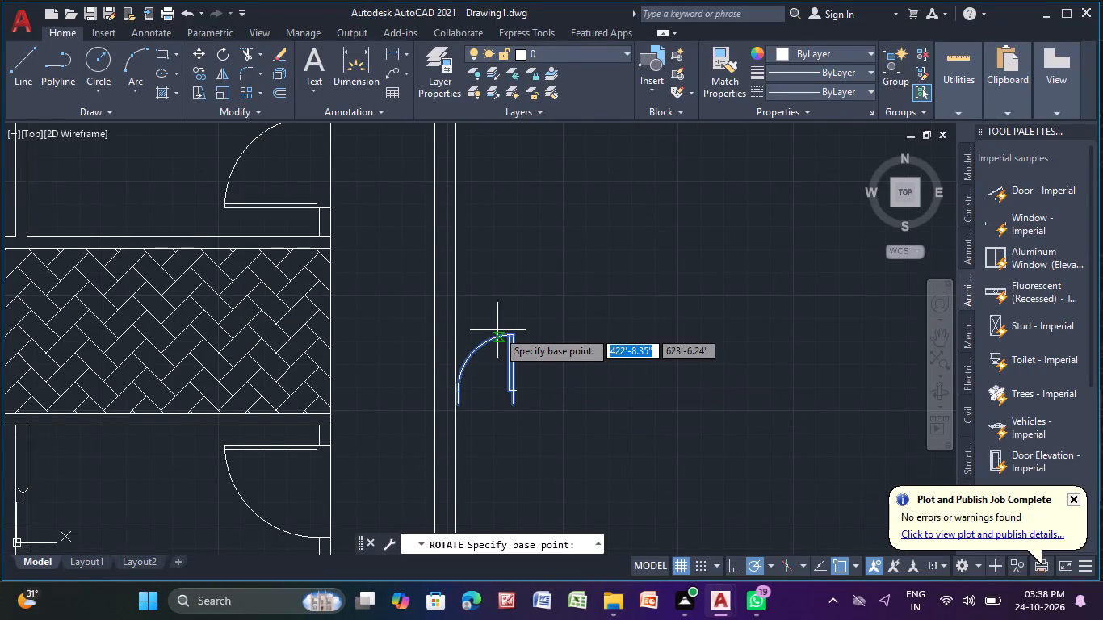
pyautogui.click(503, 331)
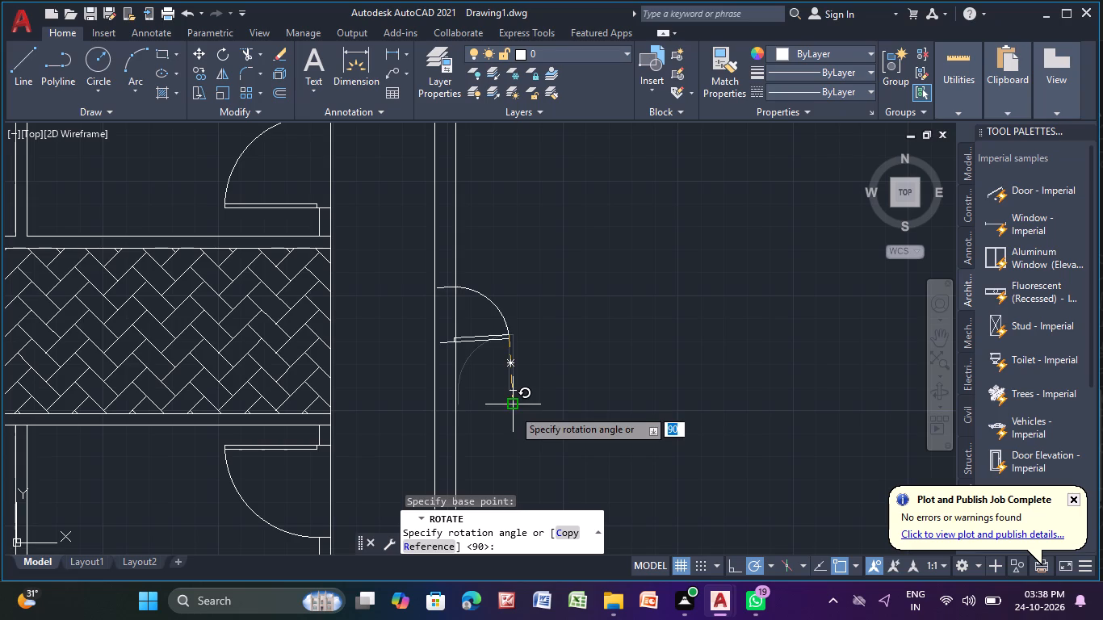
pyautogui.click(514, 432)
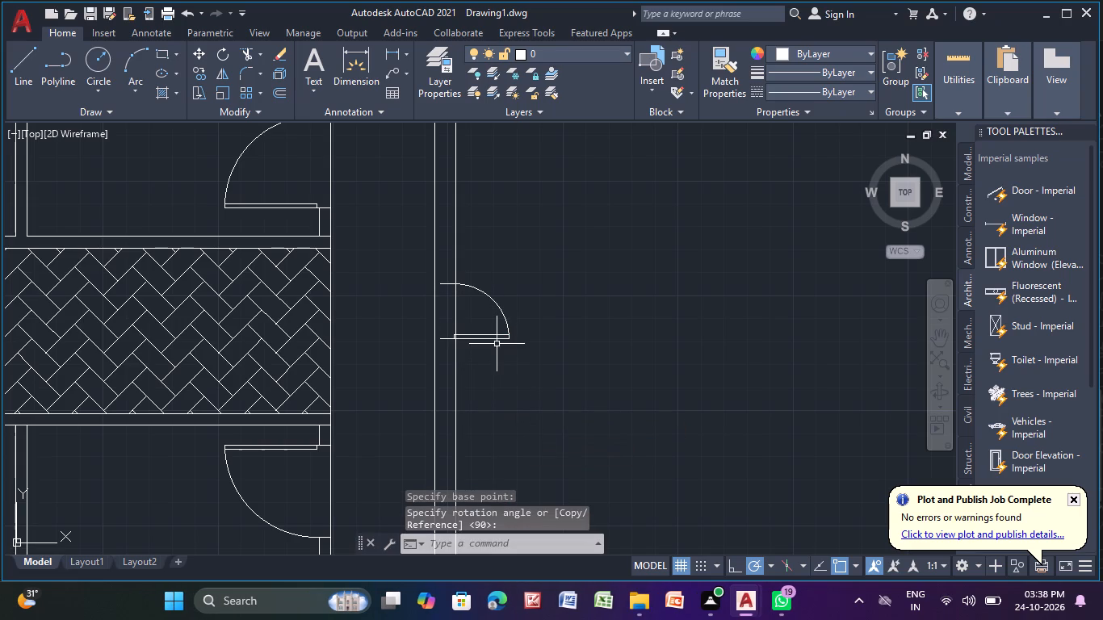
# Move the rotated spare door by its leaf's midpoint into the northeast room's west wall, just above the southwest corner.
pyautogui.click(497, 339)
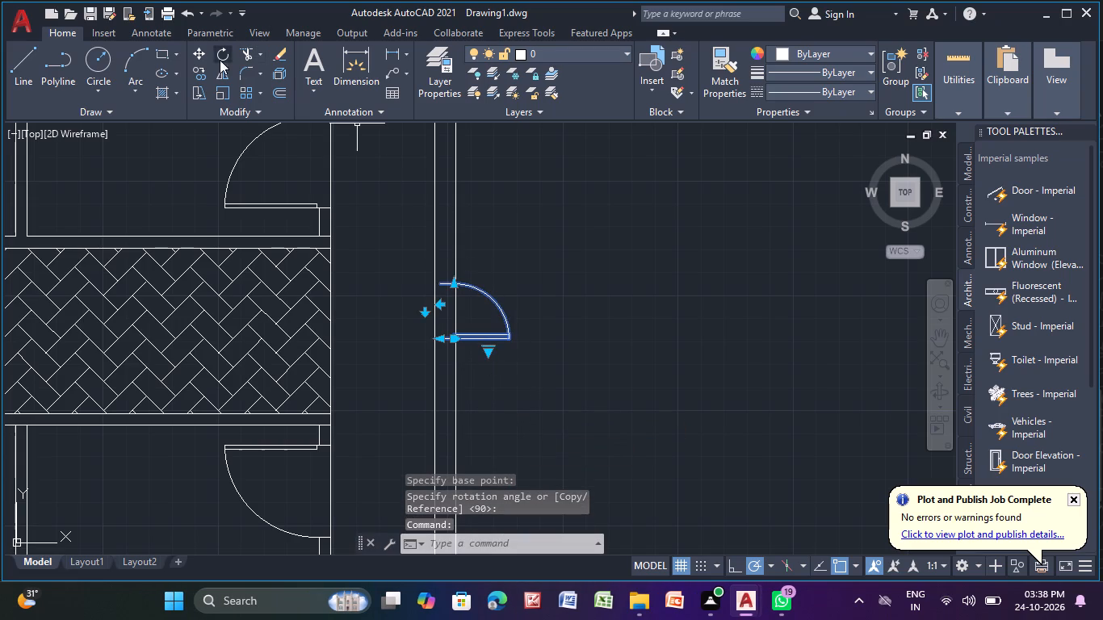
pyautogui.click(197, 57)
pyautogui.click(481, 337)
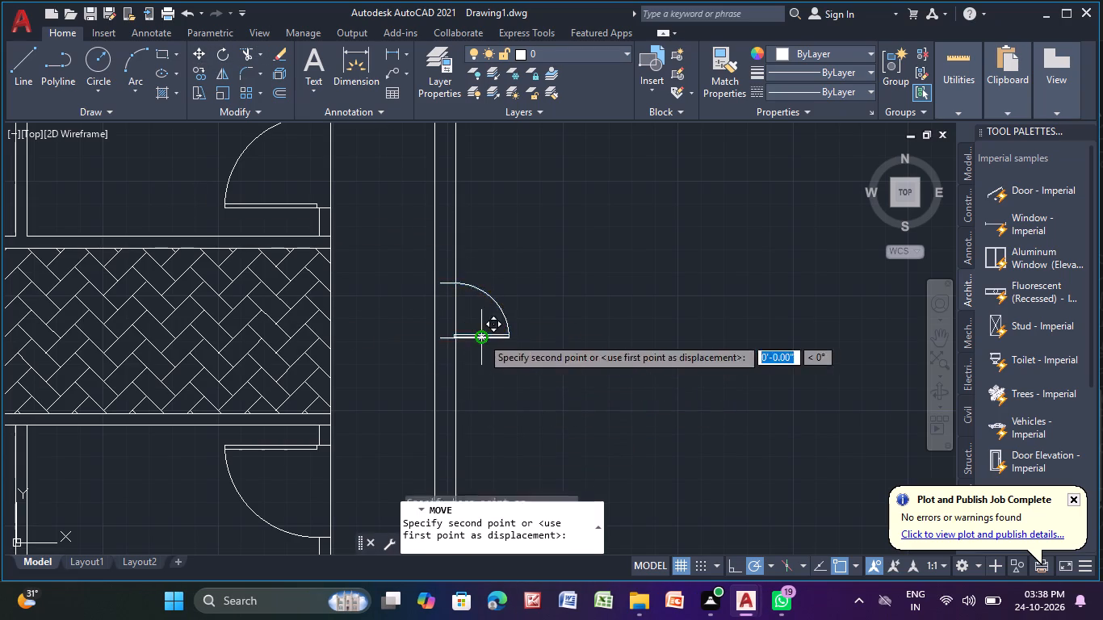
pyautogui.scroll(-1, 458, 223)
pyautogui.moveTo(458, 223); pyautogui.dragTo(435, 279, button='middle')
pyautogui.moveTo(343, 165); pyautogui.dragTo(342, 169, button='middle')
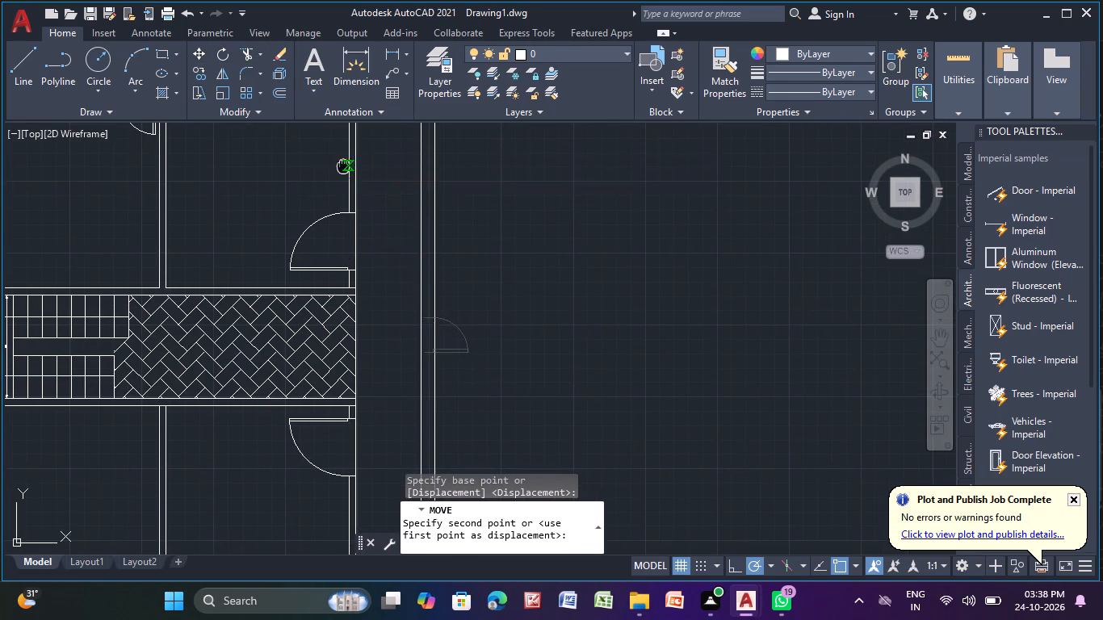
pyautogui.moveTo(342, 169); pyautogui.dragTo(334, 308, button='middle')
pyautogui.moveTo(378, 215); pyautogui.dragTo(369, 301, button='middle')
pyautogui.scroll(2, 258, 225)
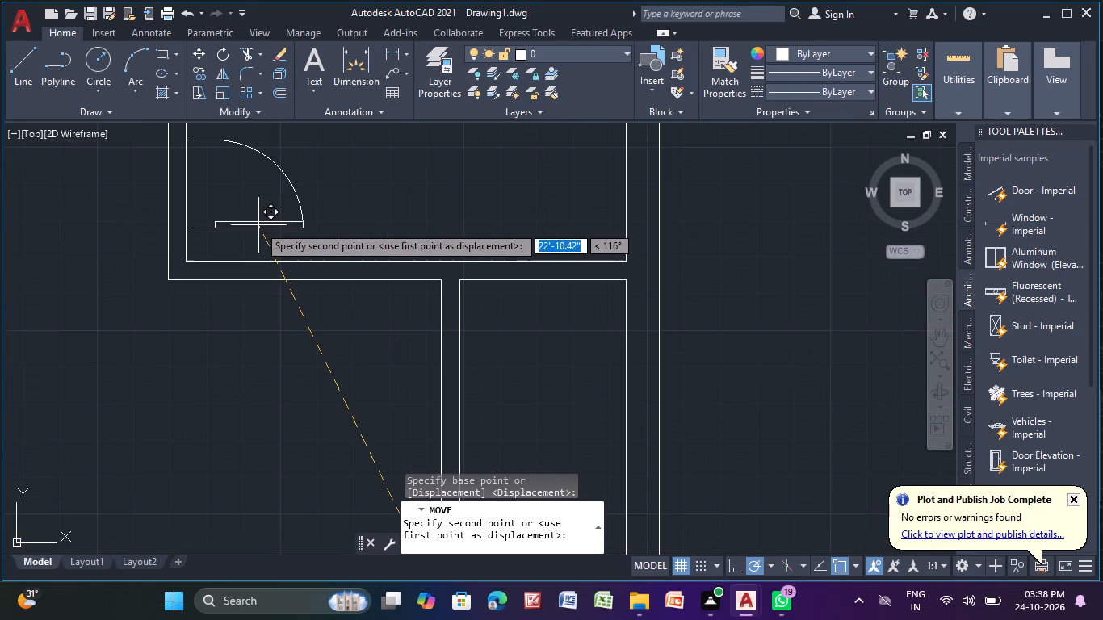
pyautogui.moveTo(258, 225); pyautogui.dragTo(225, 288, button='middle')
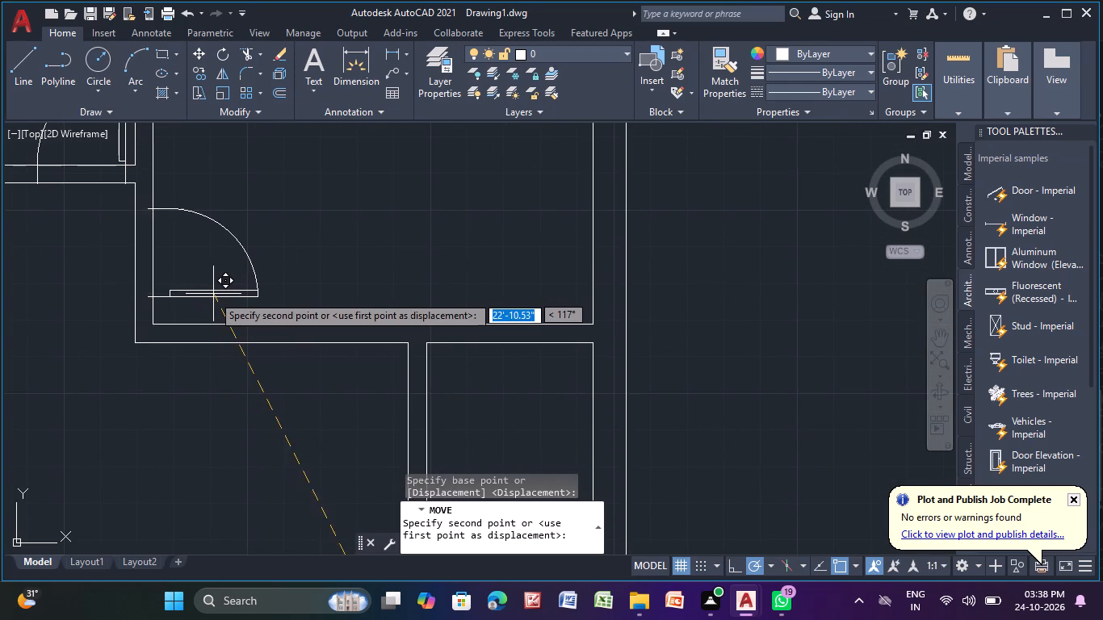
pyautogui.click(200, 298)
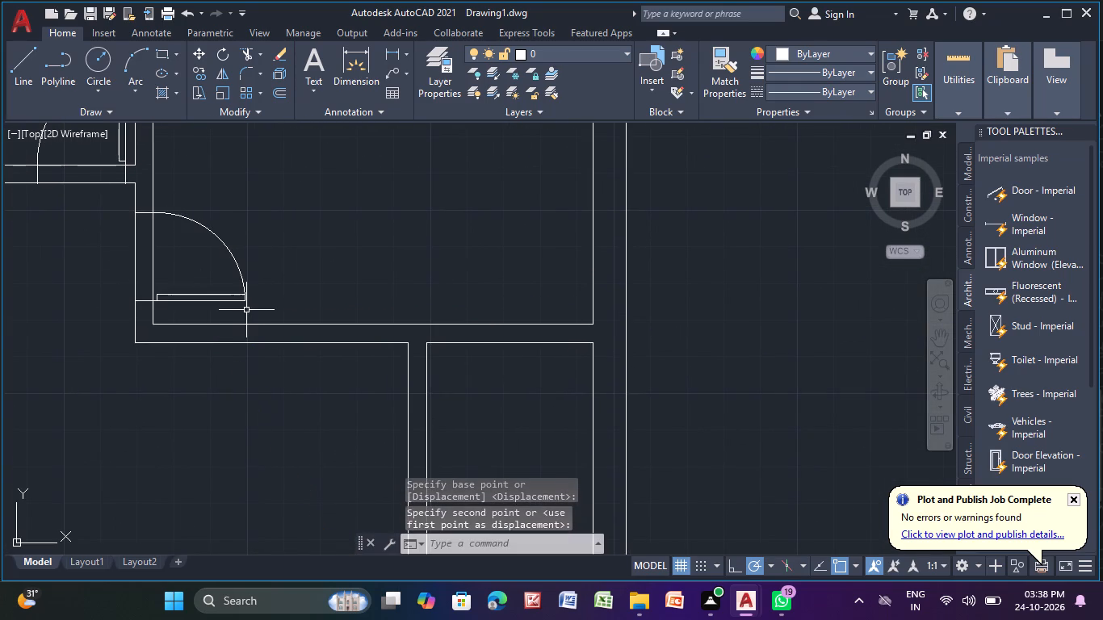
# Shift the door in the northeast room's west wall slightly south, closer to the room's southwest corner.
pyautogui.click(184, 304)
pyautogui.click(185, 298)
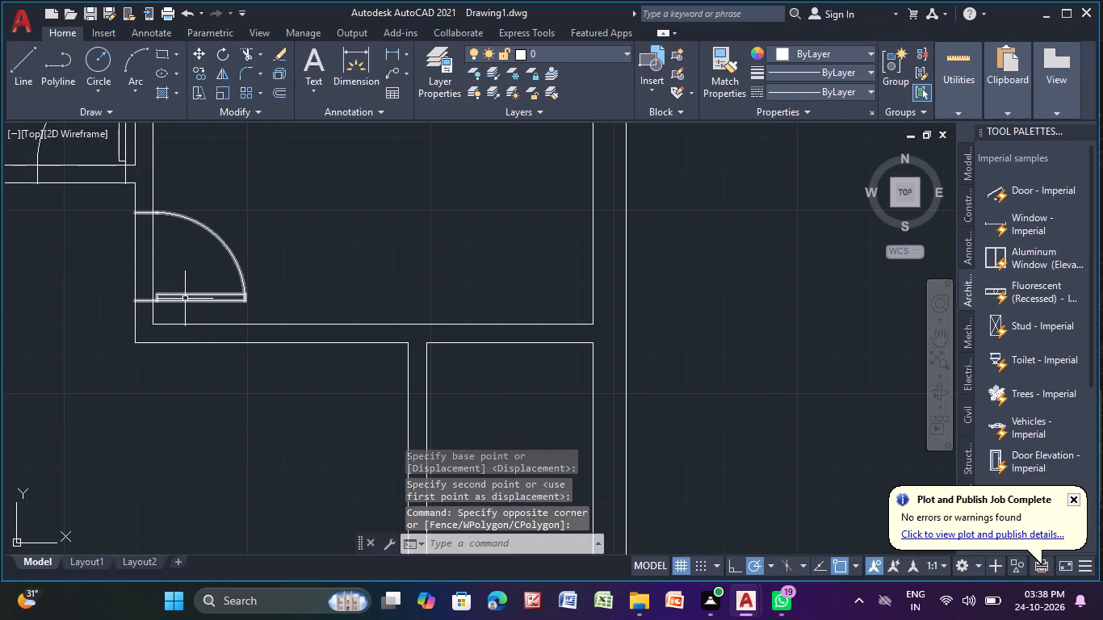
pyautogui.click(185, 299)
pyautogui.click(182, 297)
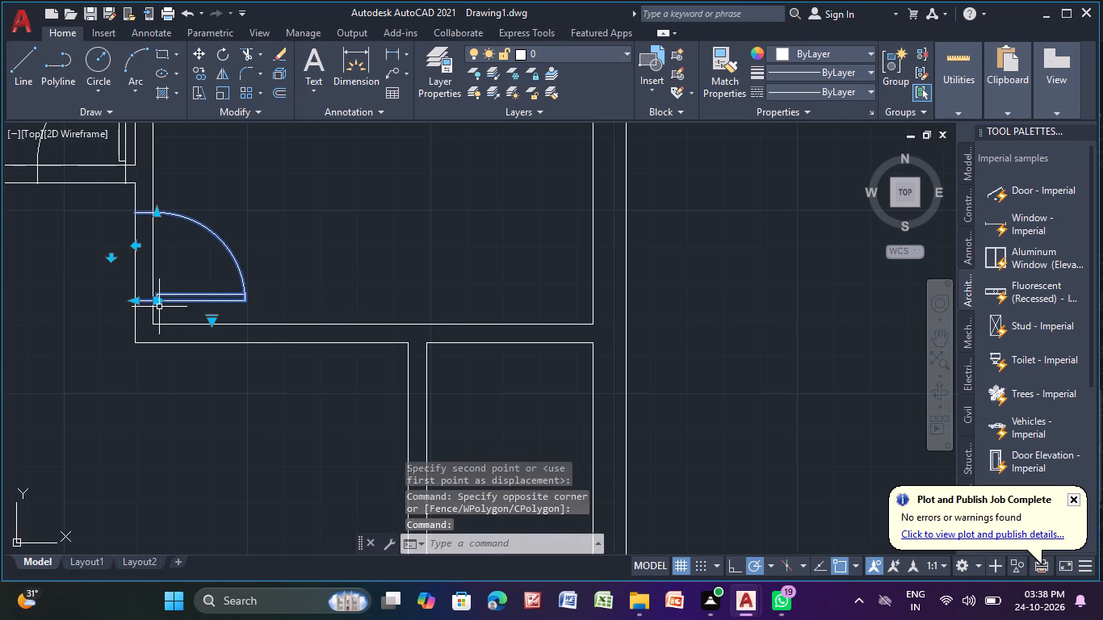
pyautogui.scroll(3, 157, 301)
pyautogui.click(149, 301)
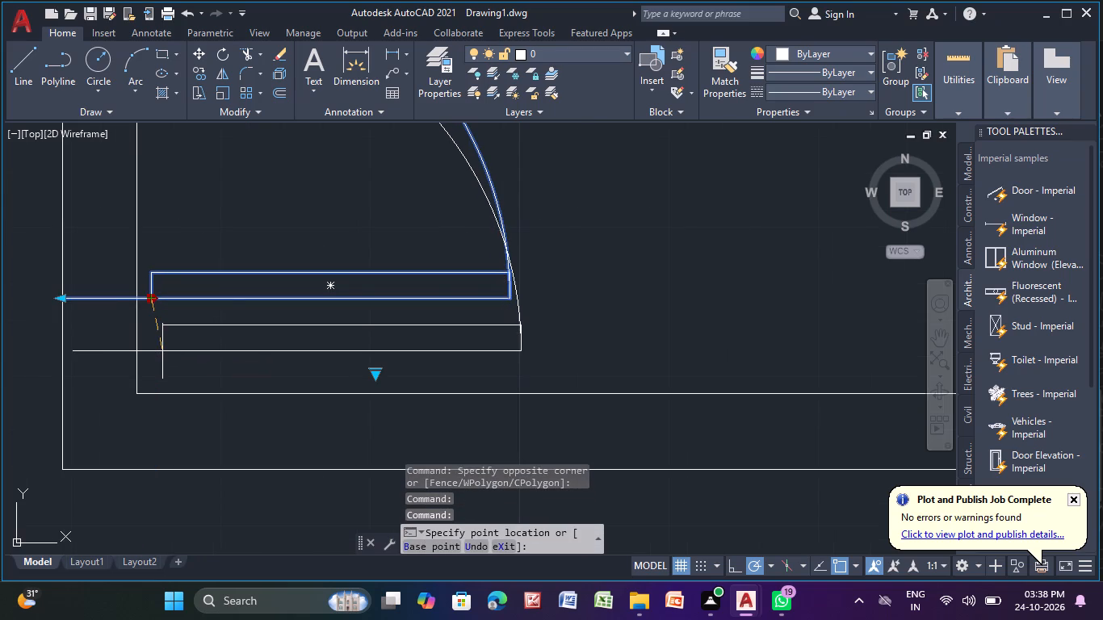
pyautogui.click(156, 353)
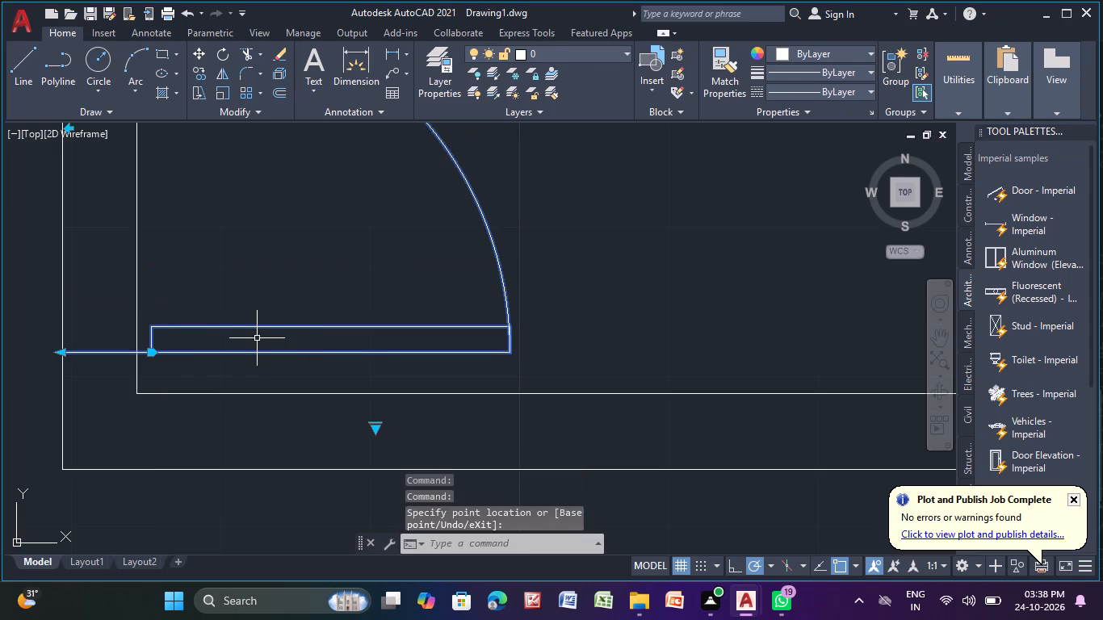
pyautogui.press('Escape')
# Trim the inner wall lines across the northeast room's west doorway and the adjacent small room's south doorway.
pyautogui.scroll(-3, 246, 335)
pyautogui.moveTo(269, 340); pyautogui.dragTo(390, 311, button='middle')
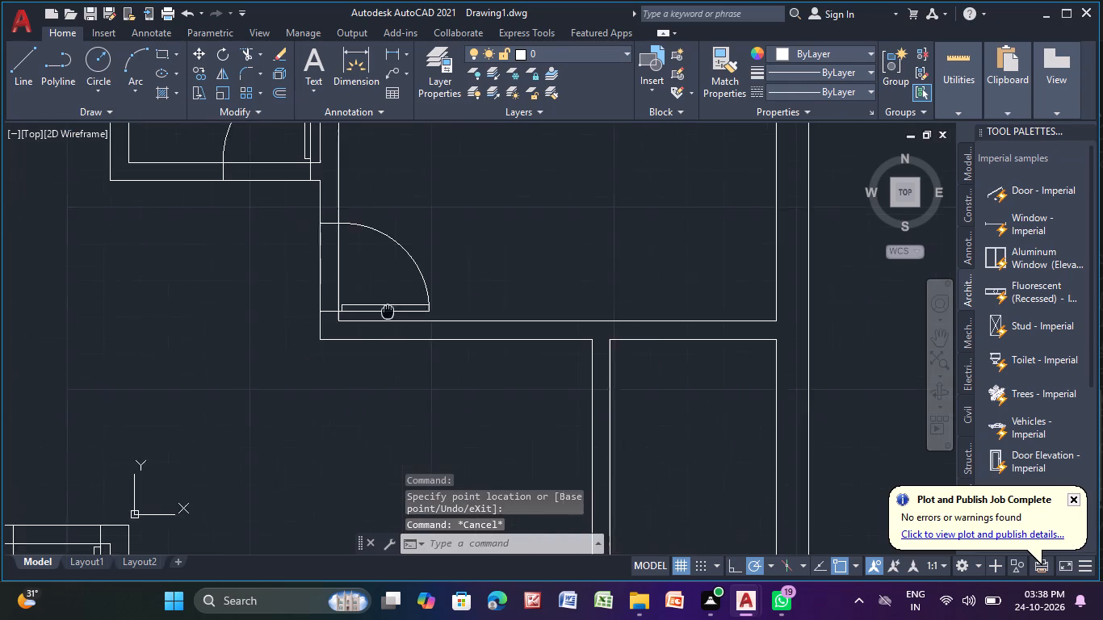
pyautogui.moveTo(390, 311); pyautogui.dragTo(395, 310, button='middle')
pyautogui.click(246, 54)
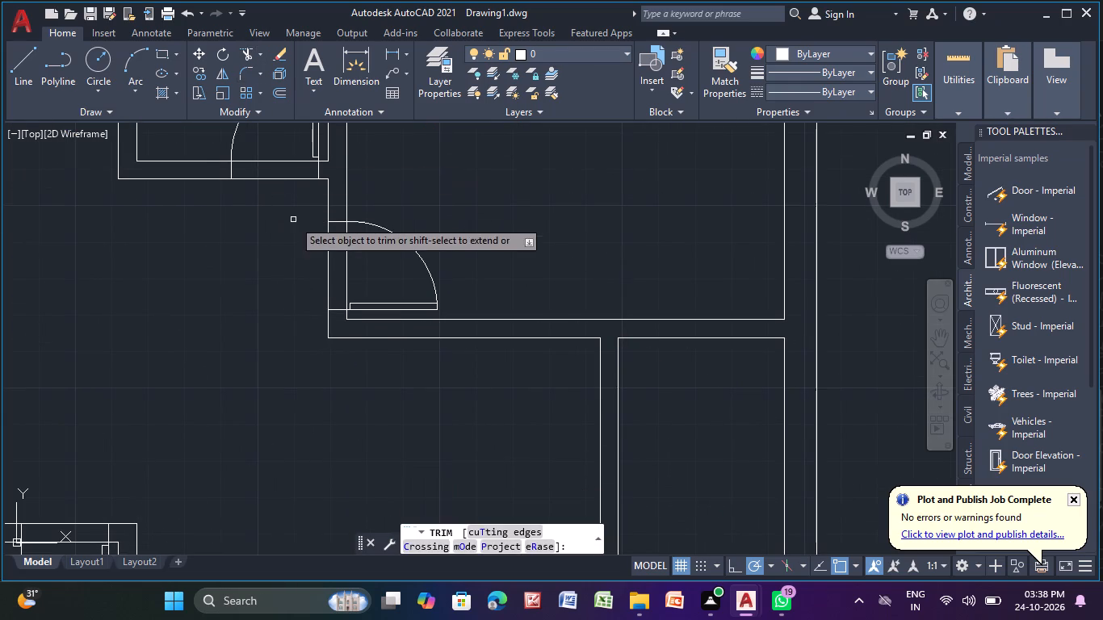
pyautogui.click(348, 253)
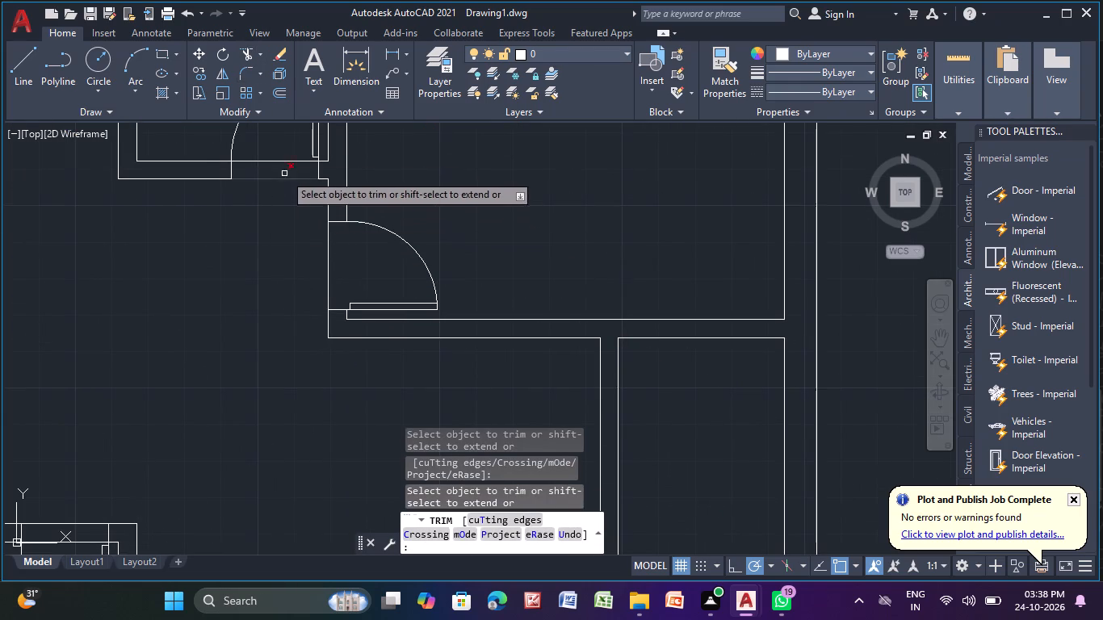
pyautogui.click(284, 161)
# Trim the inner wall lines across the west-side small room's south doorway and the north doorway of the room above the staircase.
pyautogui.scroll(-2, 256, 228)
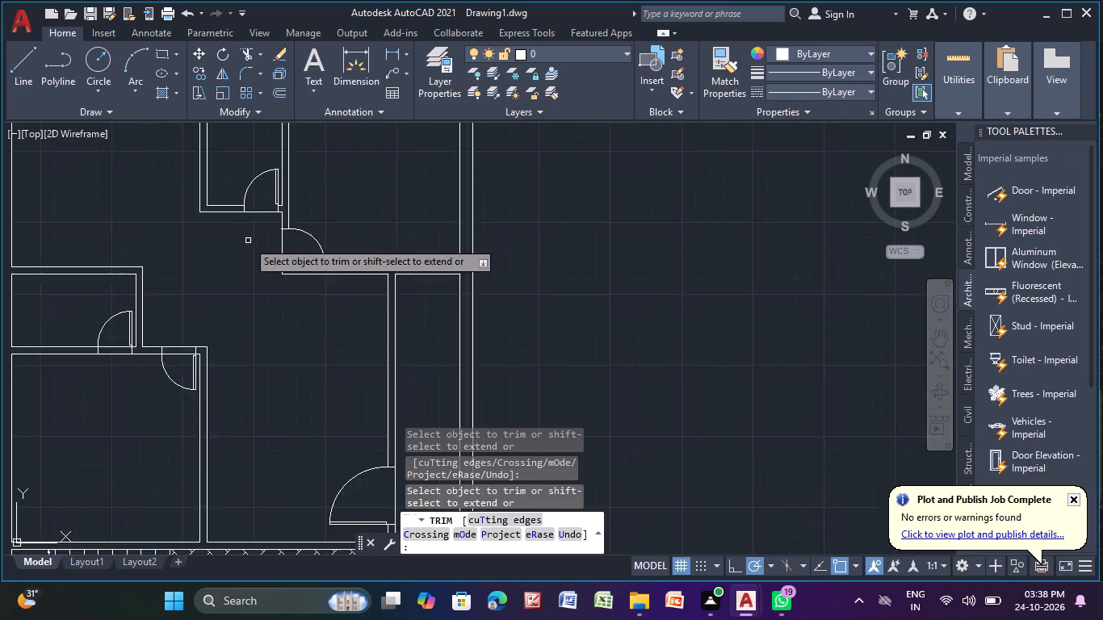
pyautogui.scroll(-1, 245, 241)
pyautogui.moveTo(234, 249); pyautogui.dragTo(444, 274, button='middle')
pyautogui.moveTo(405, 302); pyautogui.dragTo(337, 193, button='middle')
pyautogui.scroll(1, 305, 232)
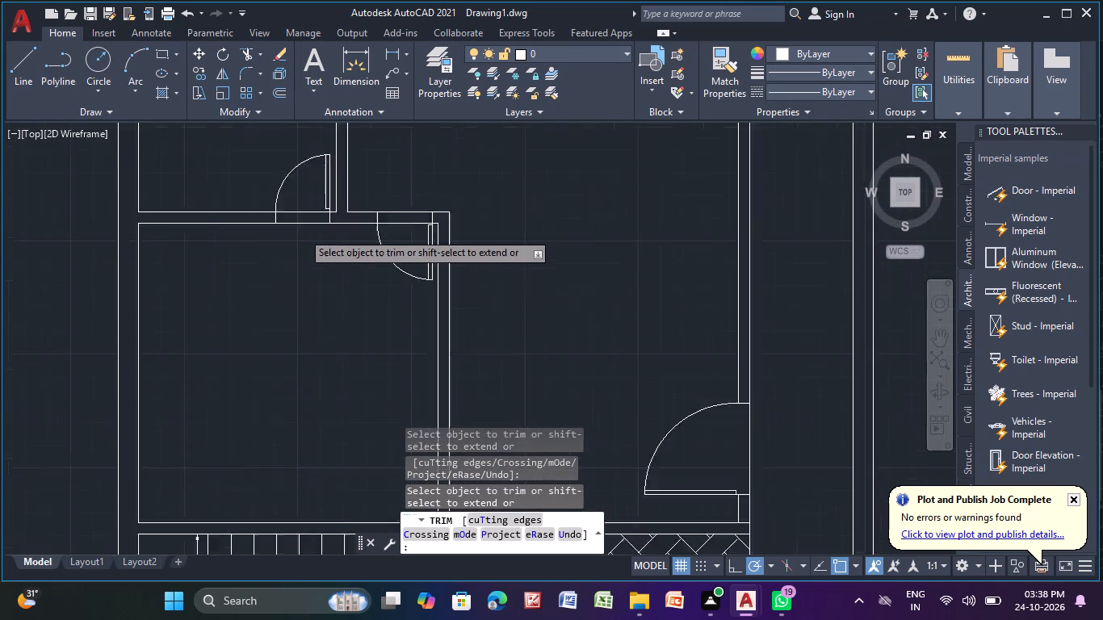
pyautogui.scroll(2, 302, 232)
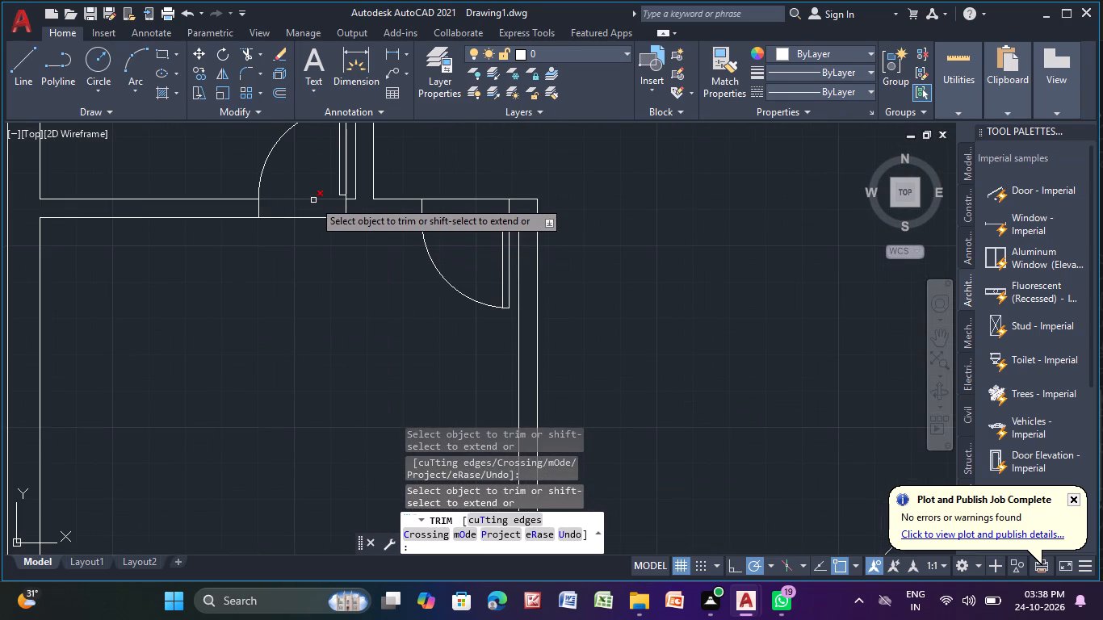
pyautogui.click(314, 199)
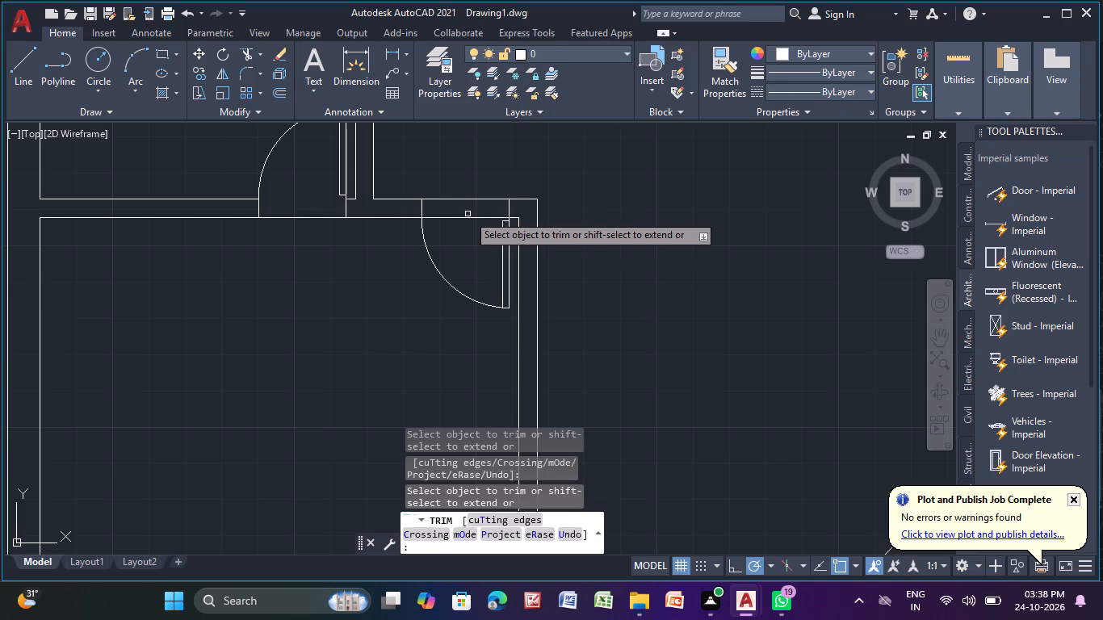
pyautogui.click(468, 214)
pyautogui.click(459, 228)
# Trim the inner wall lines across the three west-side doorways south of the staircase, including the southwest room's north doorway.
pyautogui.scroll(-4, 461, 232)
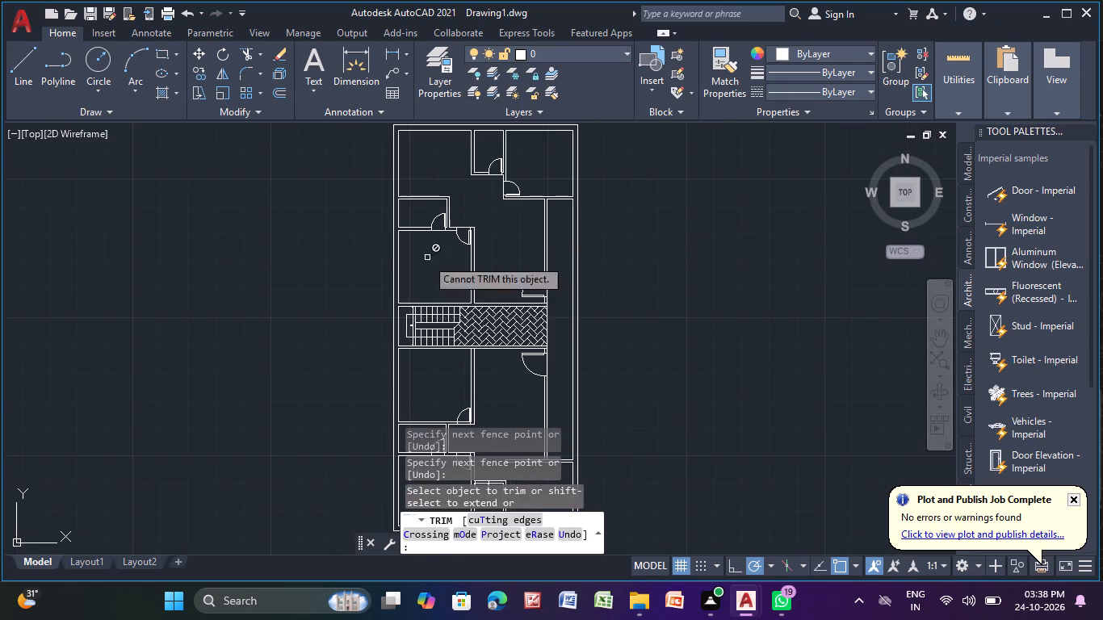
pyautogui.moveTo(432, 241); pyautogui.dragTo(388, 98, button='middle')
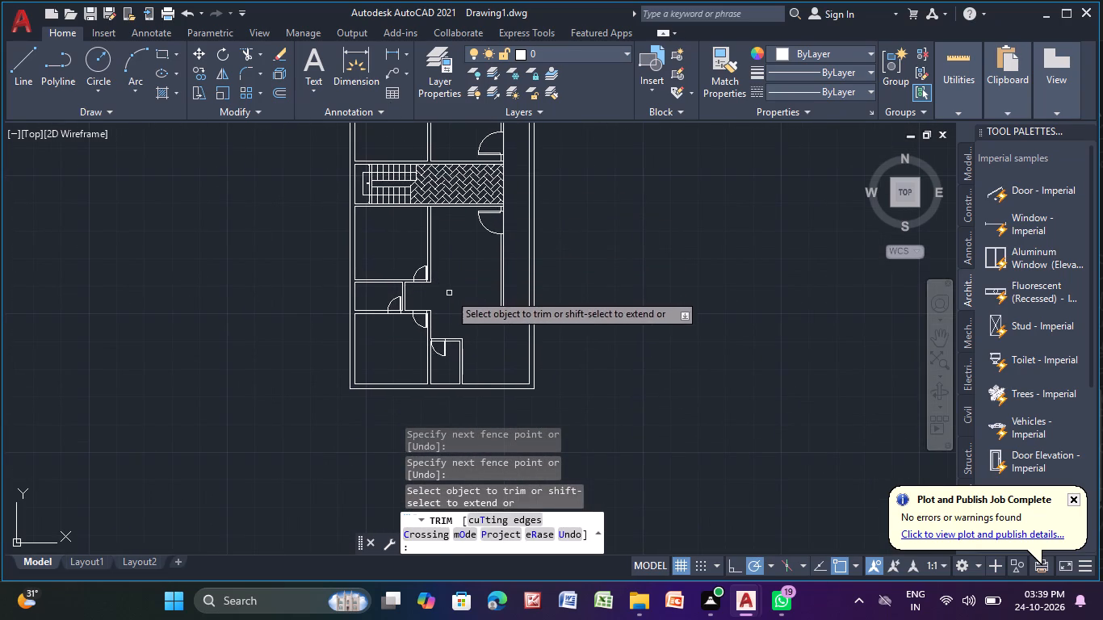
pyautogui.moveTo(442, 284); pyautogui.dragTo(412, 184, button='middle')
pyautogui.scroll(4, 363, 183)
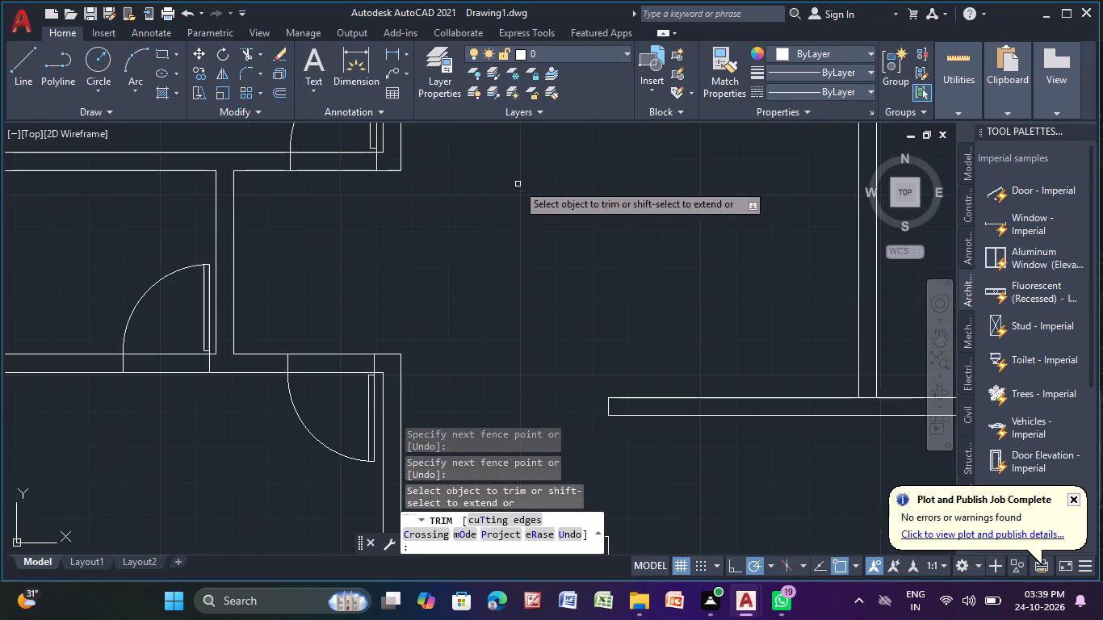
pyautogui.click(346, 154)
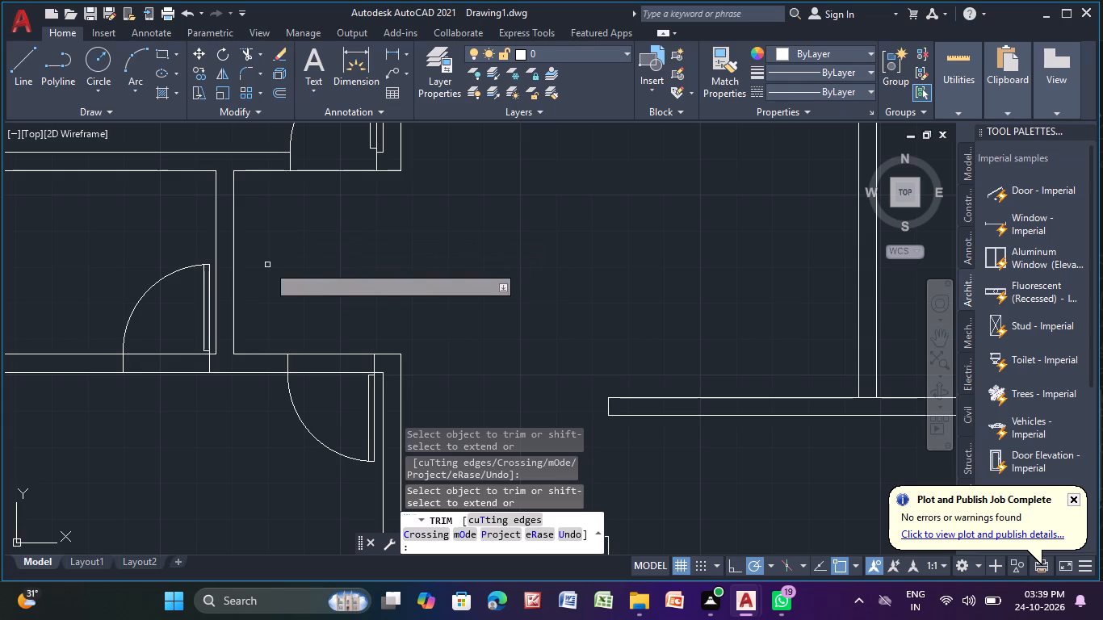
pyautogui.click(181, 353)
pyautogui.scroll(-3, 413, 315)
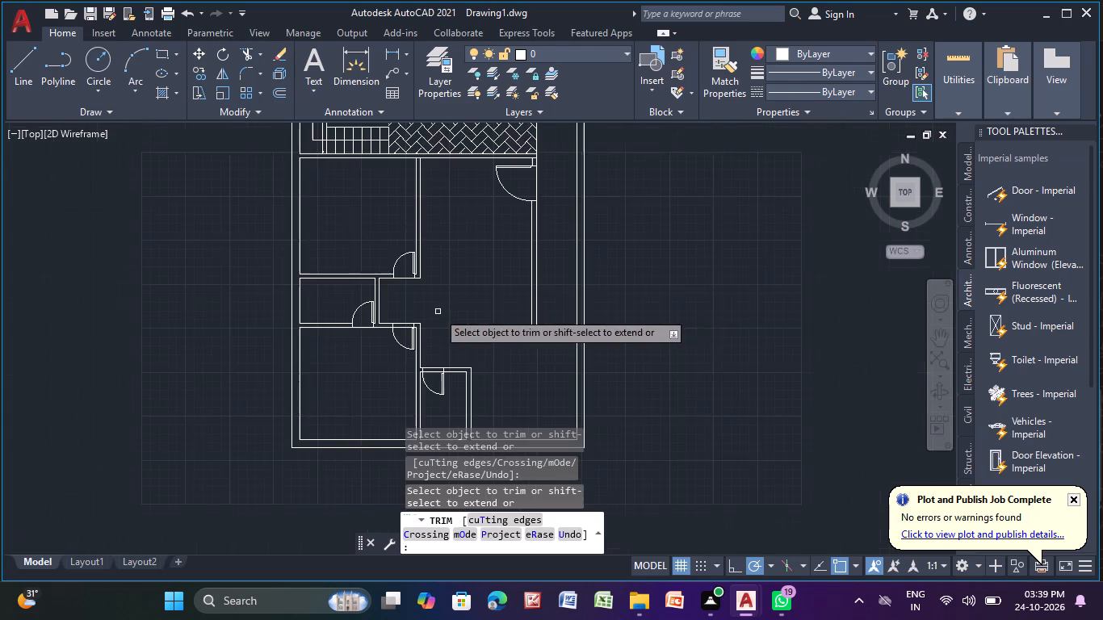
pyautogui.moveTo(491, 299); pyautogui.dragTo(458, 184, button='middle')
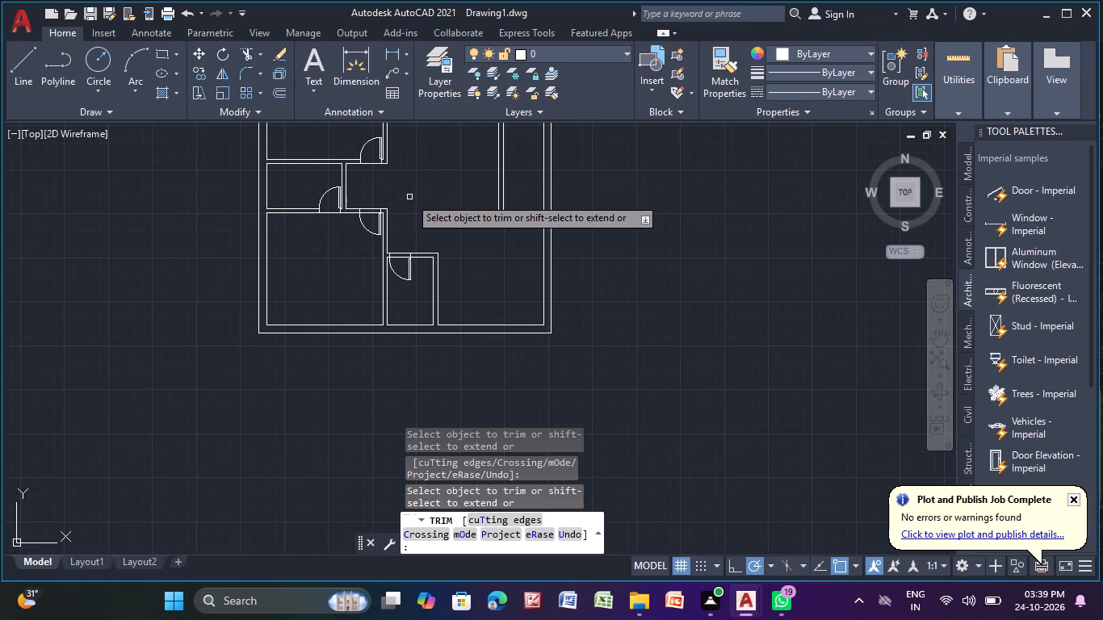
pyautogui.scroll(3, 372, 221)
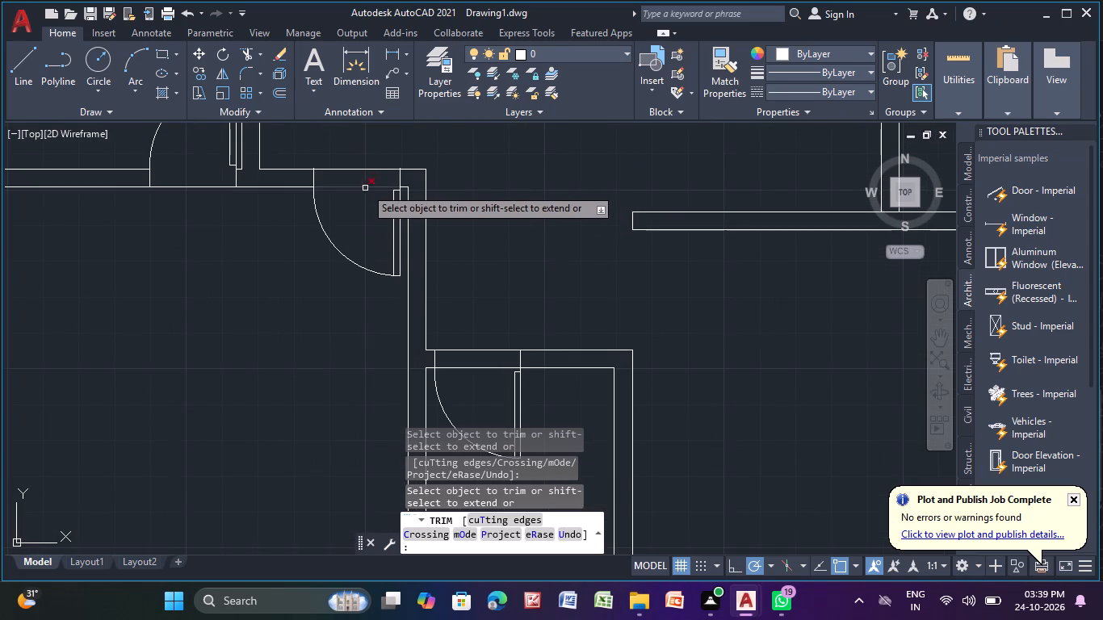
pyautogui.click(363, 185)
pyautogui.scroll(-1, 358, 191)
pyautogui.scroll(-2, 476, 220)
pyautogui.moveTo(493, 233); pyautogui.dragTo(375, 343, button='middle')
pyautogui.moveTo(402, 227); pyautogui.dragTo(392, 250, button='middle')
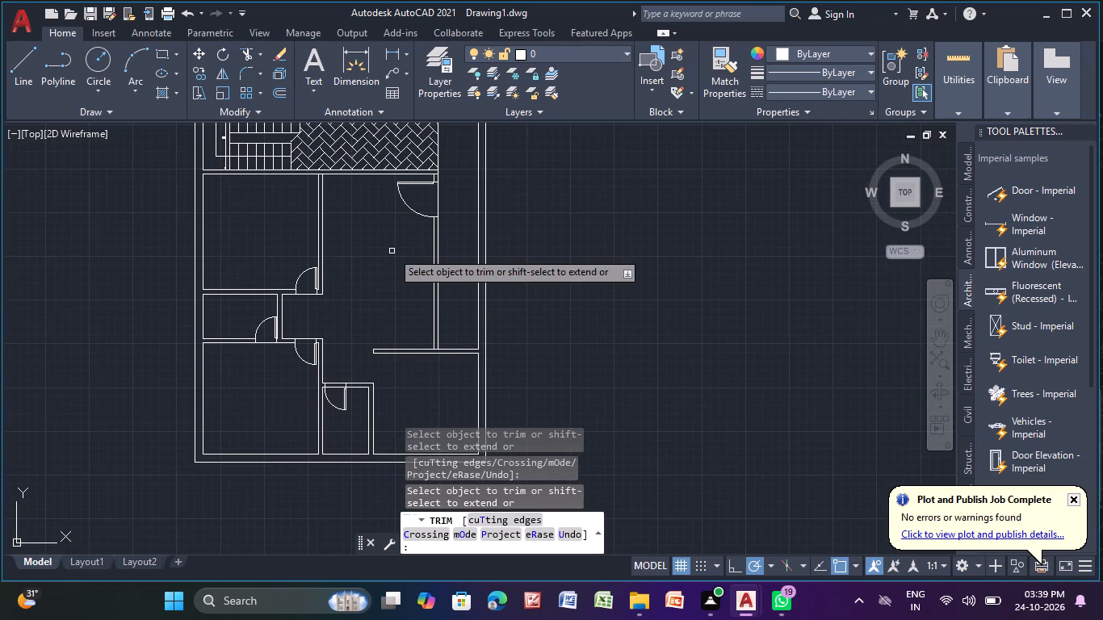
pyautogui.press('Escape')
# Flip the door in the north wall of the small room beside the southwest room so its leaf hinges on the west.
pyautogui.scroll(2, 359, 392)
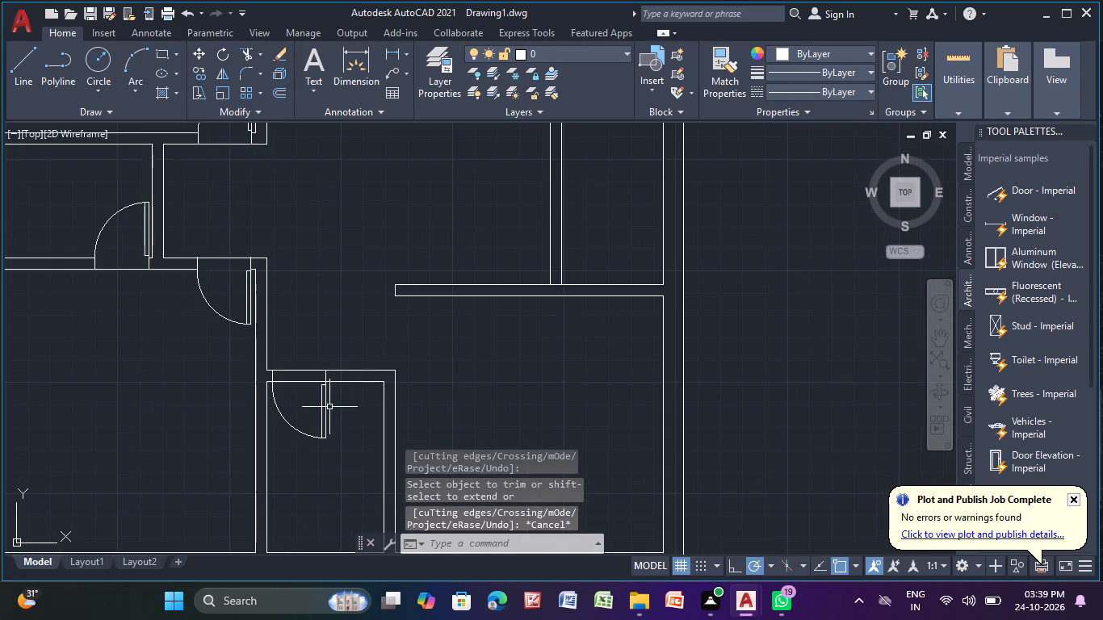
pyautogui.click(319, 408)
pyautogui.click(327, 401)
pyautogui.click(324, 400)
pyautogui.scroll(2, 312, 379)
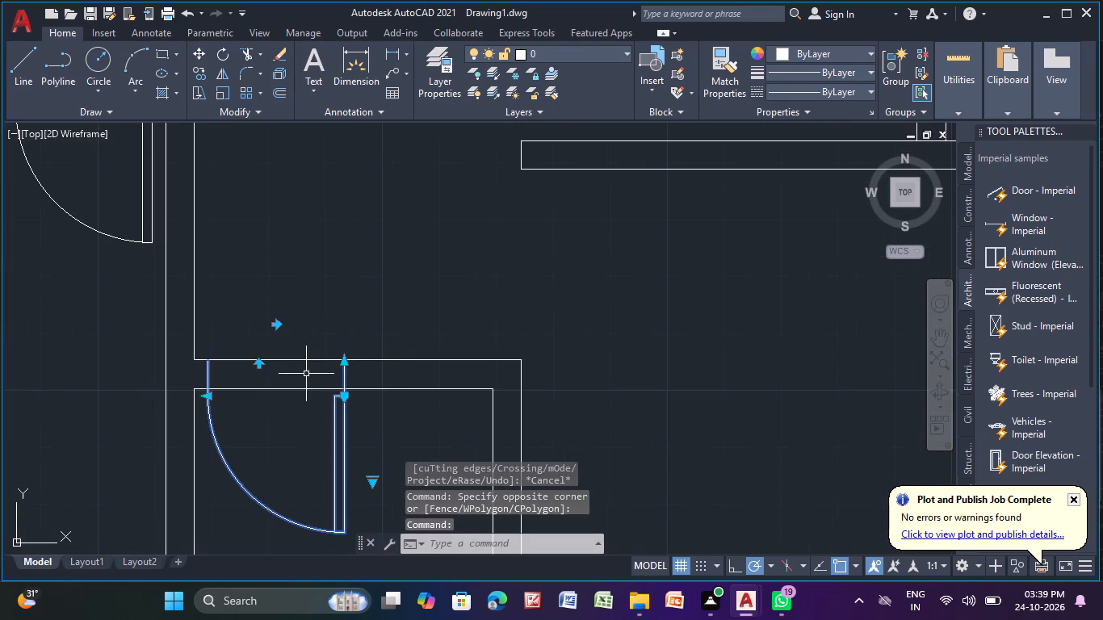
pyautogui.click(273, 322)
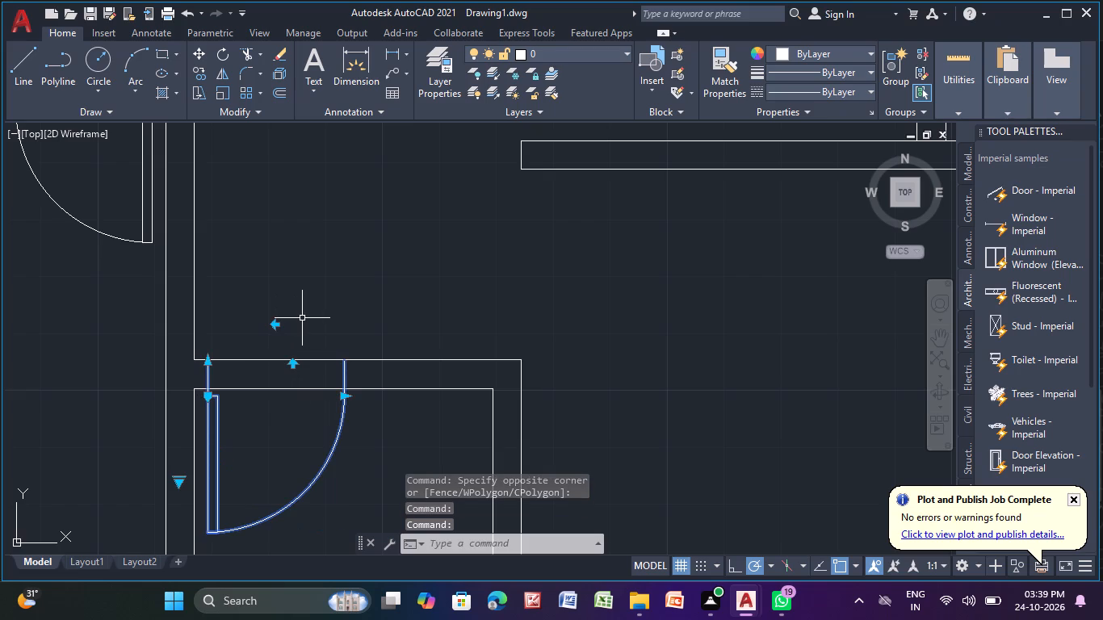
pyautogui.press('Escape')
# Trim the inner north wall line of that small room across its flipped door's opening.
pyautogui.scroll(-3, 300, 318)
pyautogui.moveTo(300, 317); pyautogui.dragTo(276, 392, button='middle')
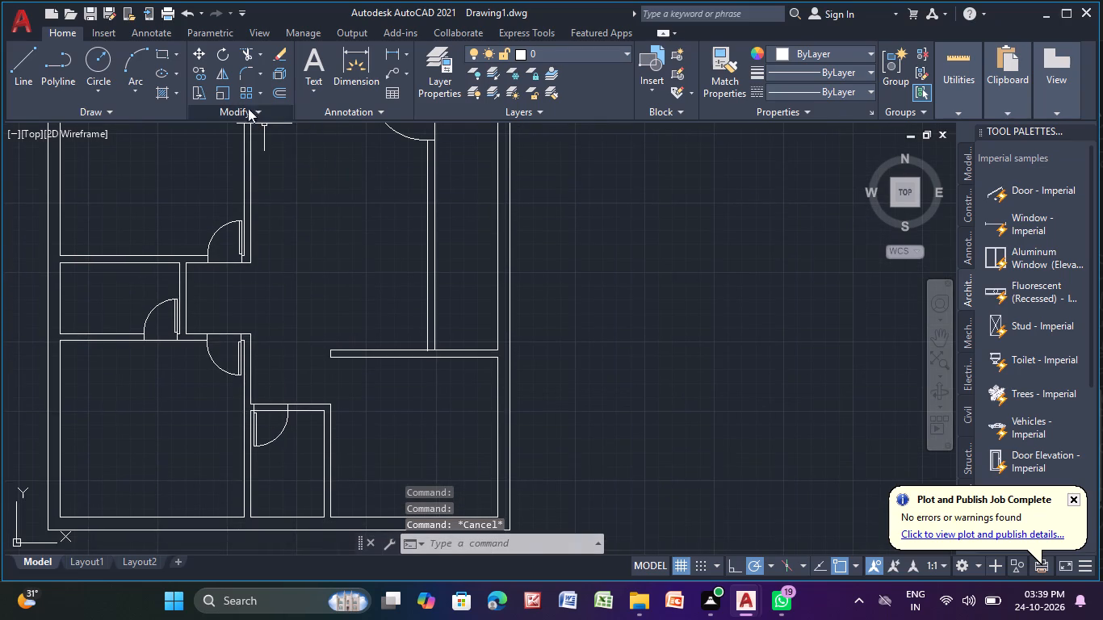
pyautogui.click(247, 53)
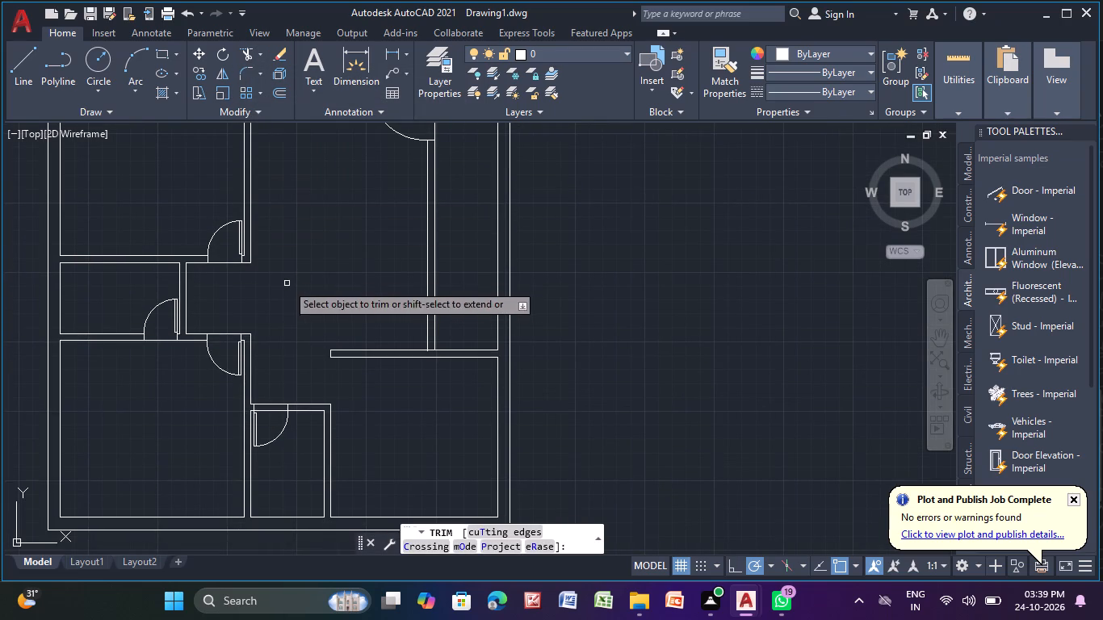
pyautogui.scroll(1, 266, 421)
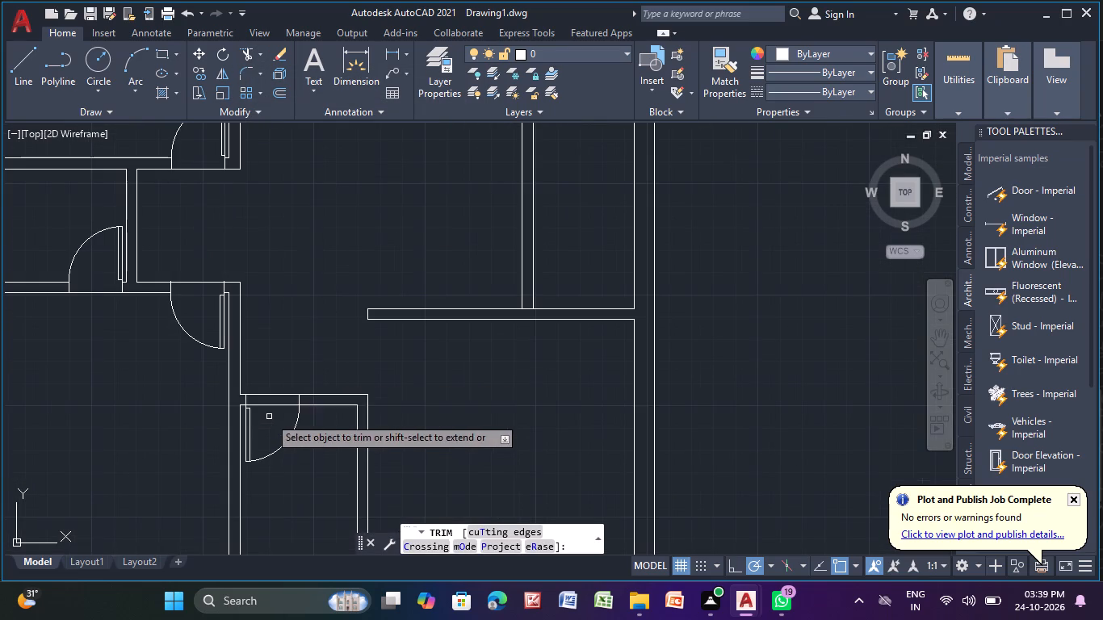
pyautogui.click(264, 407)
pyautogui.scroll(-1, 297, 341)
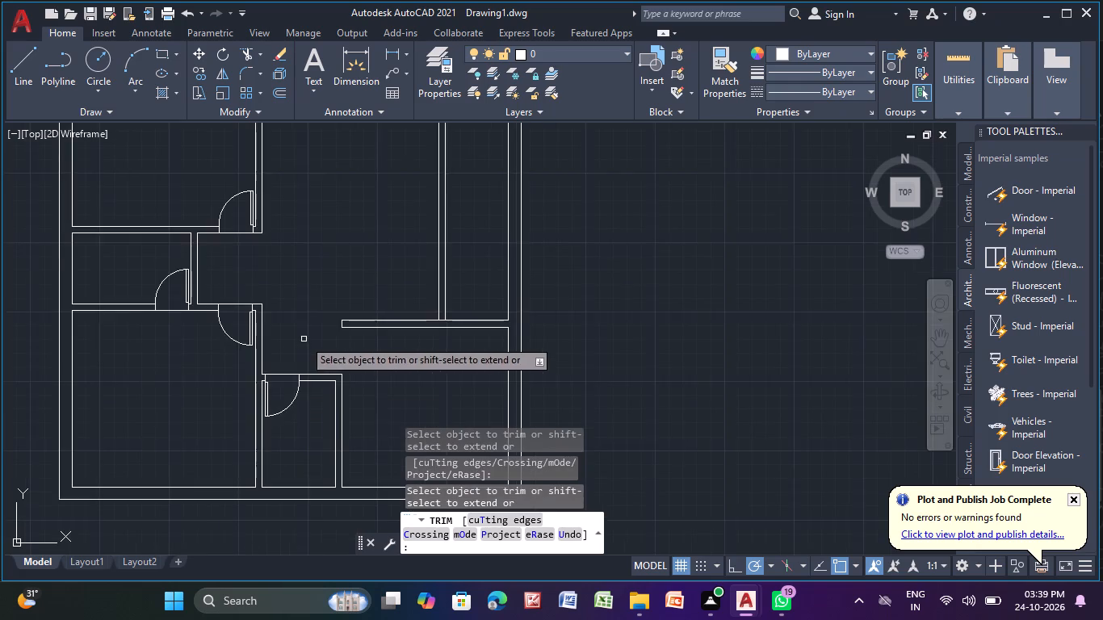
pyautogui.moveTo(294, 365); pyautogui.dragTo(273, 498, button='middle')
pyautogui.scroll(-1, 342, 351)
pyautogui.moveTo(343, 348); pyautogui.dragTo(310, 551, button='middle')
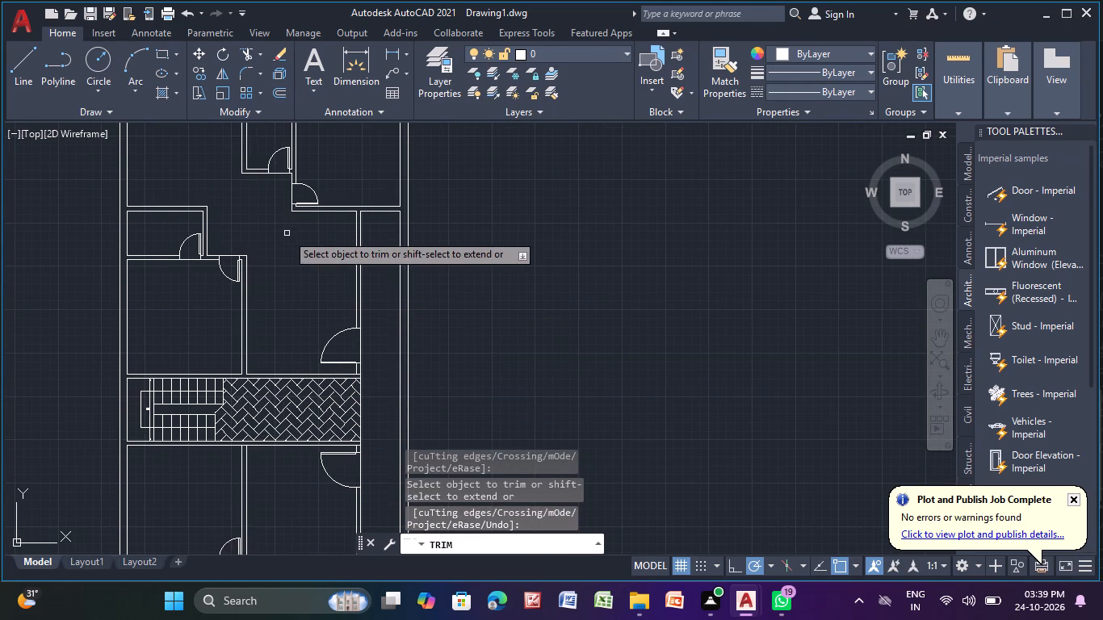
pyautogui.press('Escape')
pyautogui.press('Escape')
pyautogui.press('Escape')
pyautogui.press('Escape')
pyautogui.press('Escape')
pyautogui.press('Escape')
pyautogui.press('Escape')
pyautogui.press('Escape')
pyautogui.press('Escape')
pyautogui.press('Escape')
pyautogui.press('Escape')
pyautogui.press('Escape')
pyautogui.press('Escape')
pyautogui.press('Escape')
pyautogui.press('Escape')
pyautogui.press('Escape')
pyautogui.press('Escape')
pyautogui.press('Escape')
pyautogui.press('Escape')
pyautogui.press('Escape')
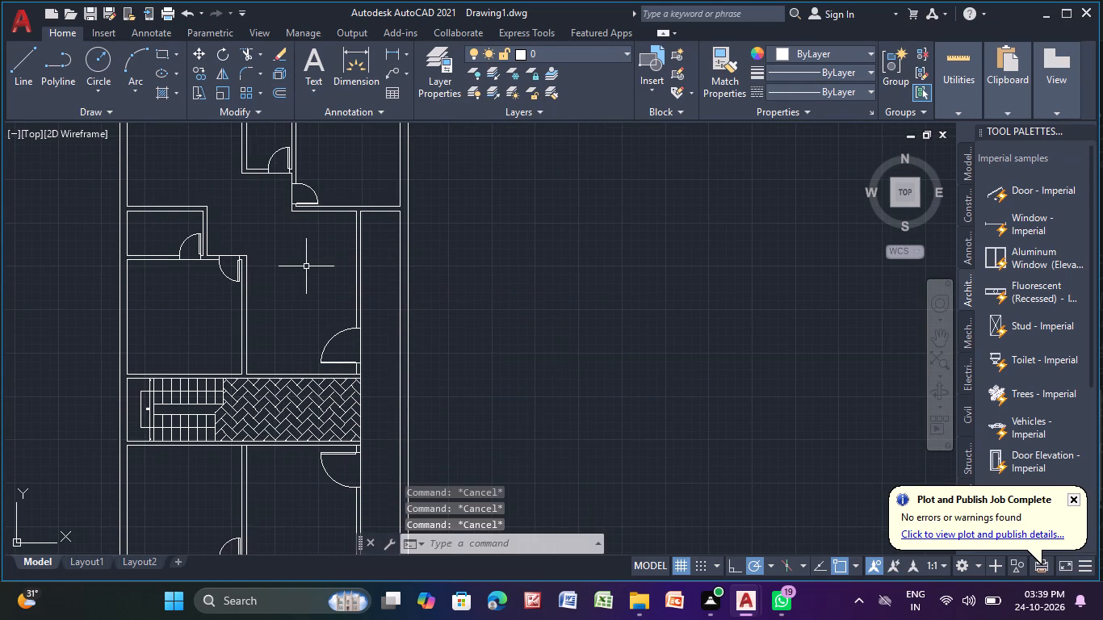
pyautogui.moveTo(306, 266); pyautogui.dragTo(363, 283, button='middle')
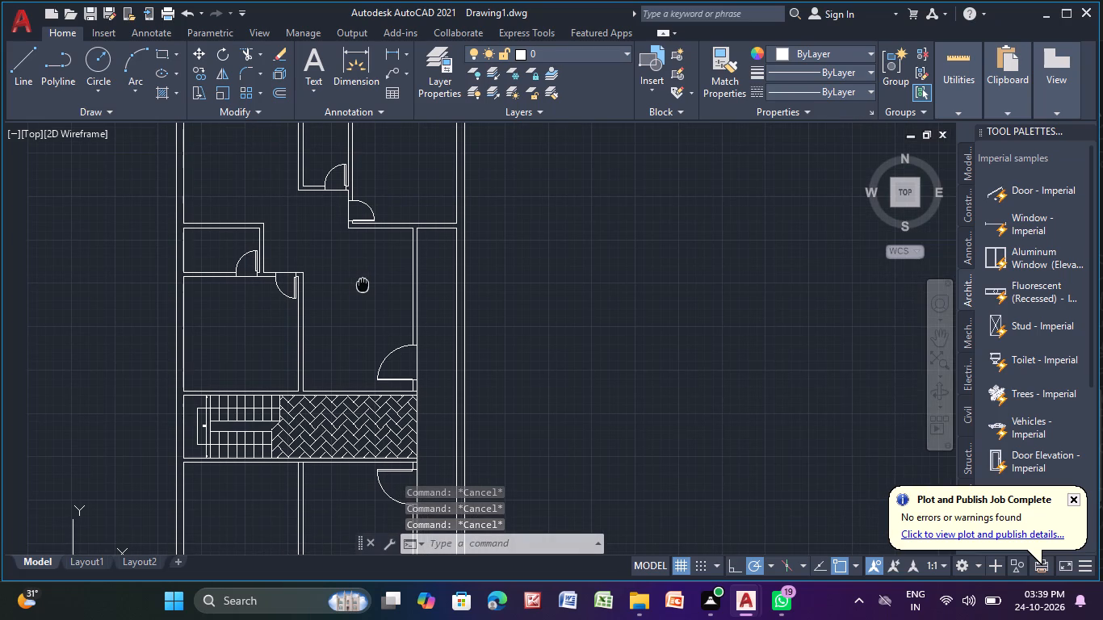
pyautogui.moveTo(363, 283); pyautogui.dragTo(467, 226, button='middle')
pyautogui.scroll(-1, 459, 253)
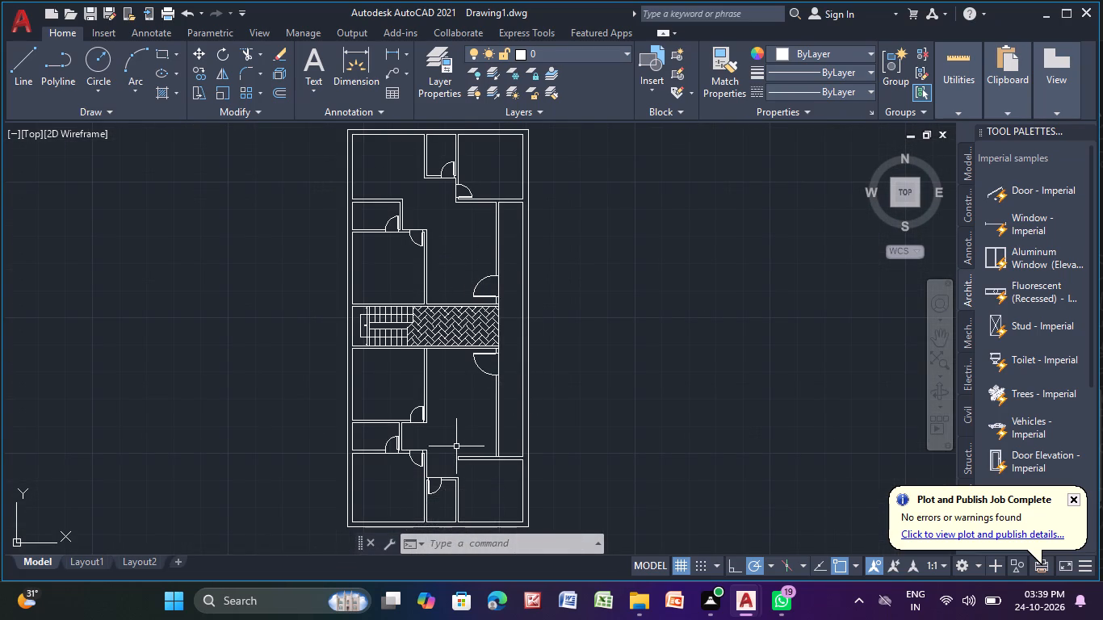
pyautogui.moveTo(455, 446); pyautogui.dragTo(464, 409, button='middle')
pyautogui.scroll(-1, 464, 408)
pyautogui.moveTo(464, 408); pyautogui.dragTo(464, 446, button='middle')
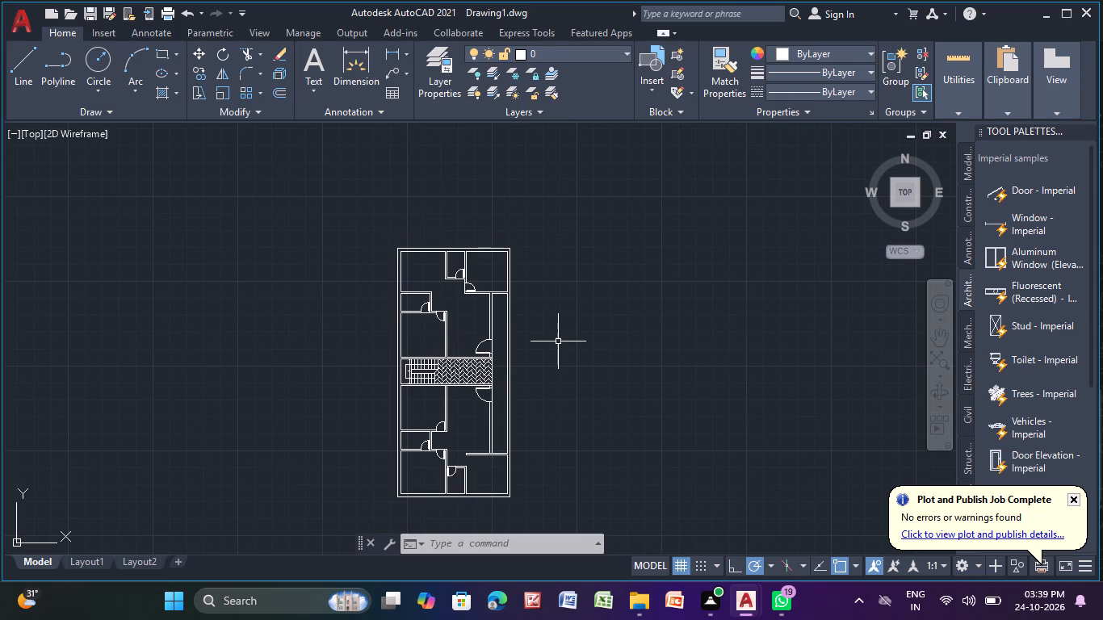
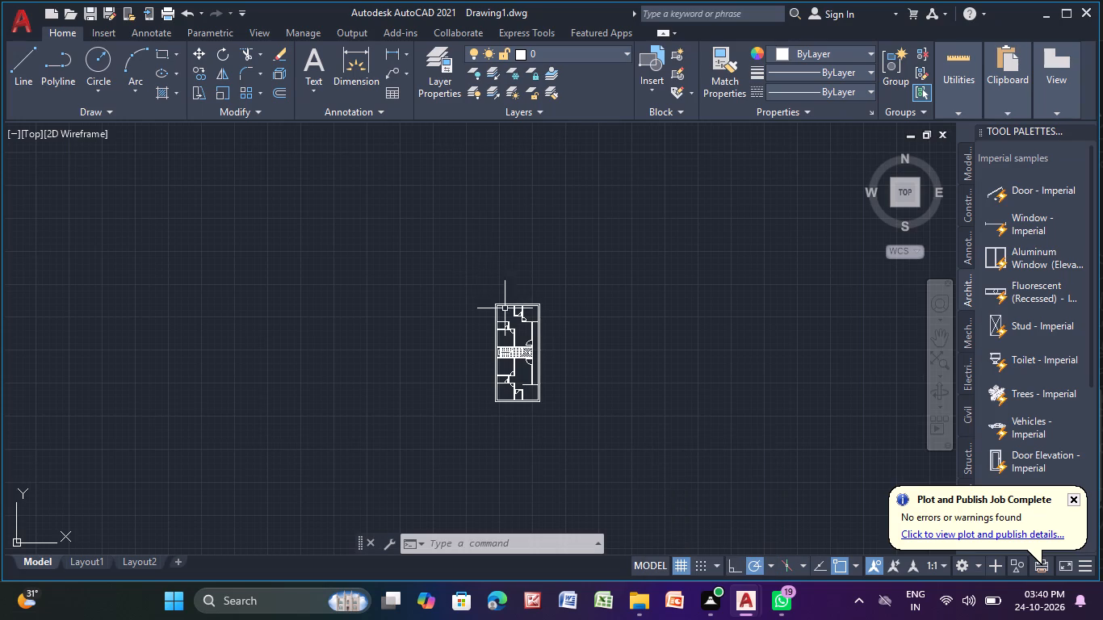
# Set up a Hatch with the SOLID pattern and the light pink colour 247,171,174.
pyautogui.moveTo(538, 369); pyautogui.dragTo(502, 254, button='middle')
pyautogui.scroll(3, 496, 248)
pyautogui.moveTo(492, 245); pyautogui.dragTo(490, 394, button='middle')
pyautogui.scroll(1, 444, 307)
pyautogui.scroll(-1, 444, 307)
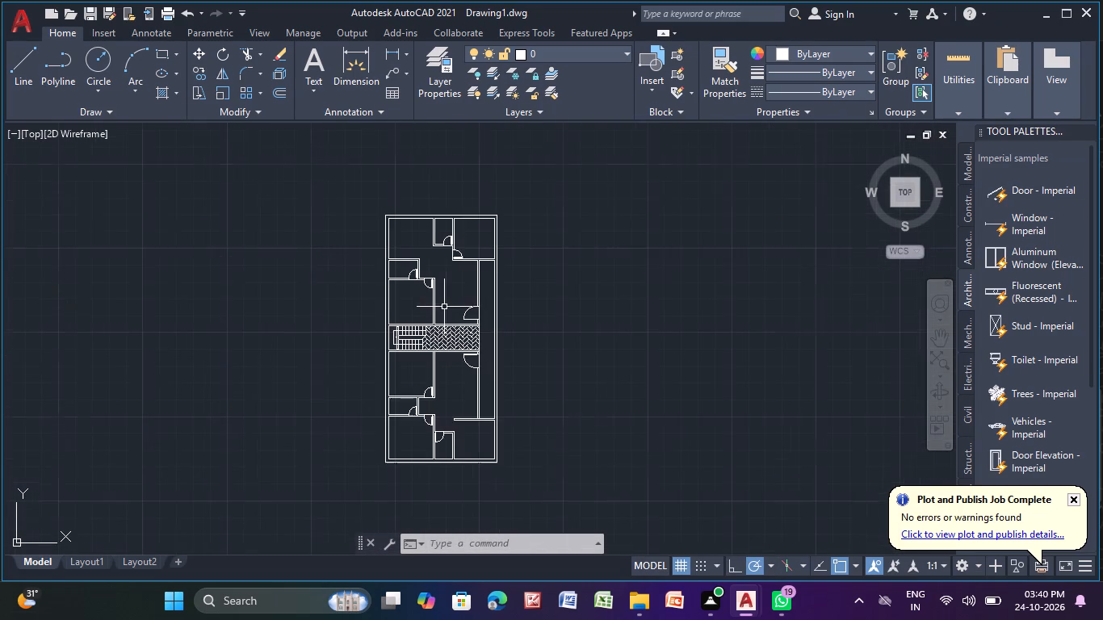
pyautogui.scroll(-1, 444, 307)
pyautogui.middleClick(444, 307)
pyautogui.scroll(2, 434, 299)
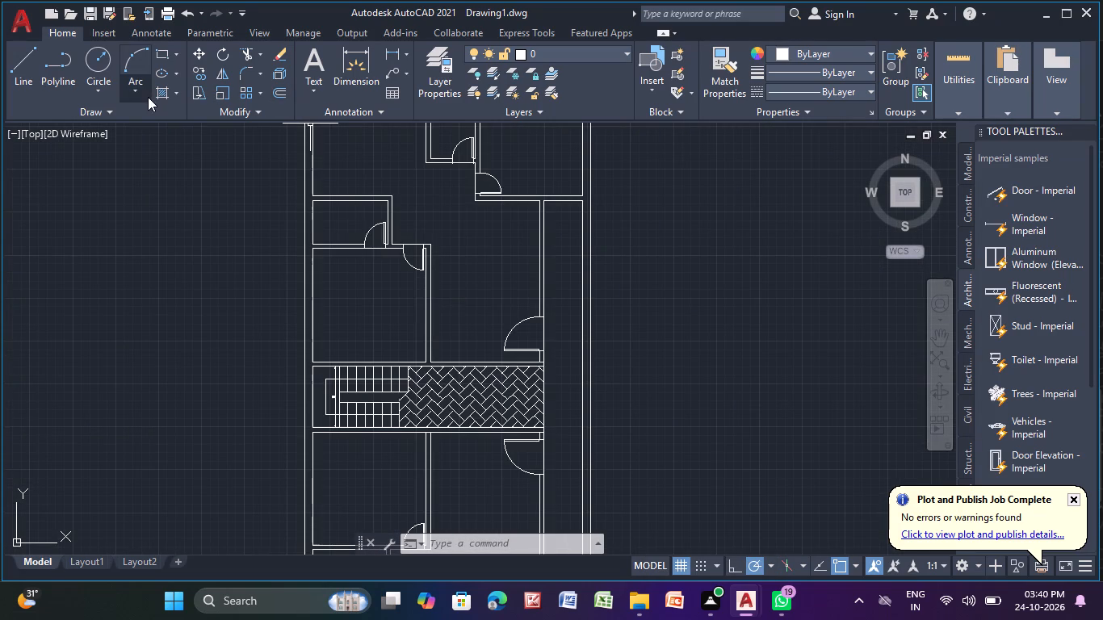
pyautogui.click(164, 95)
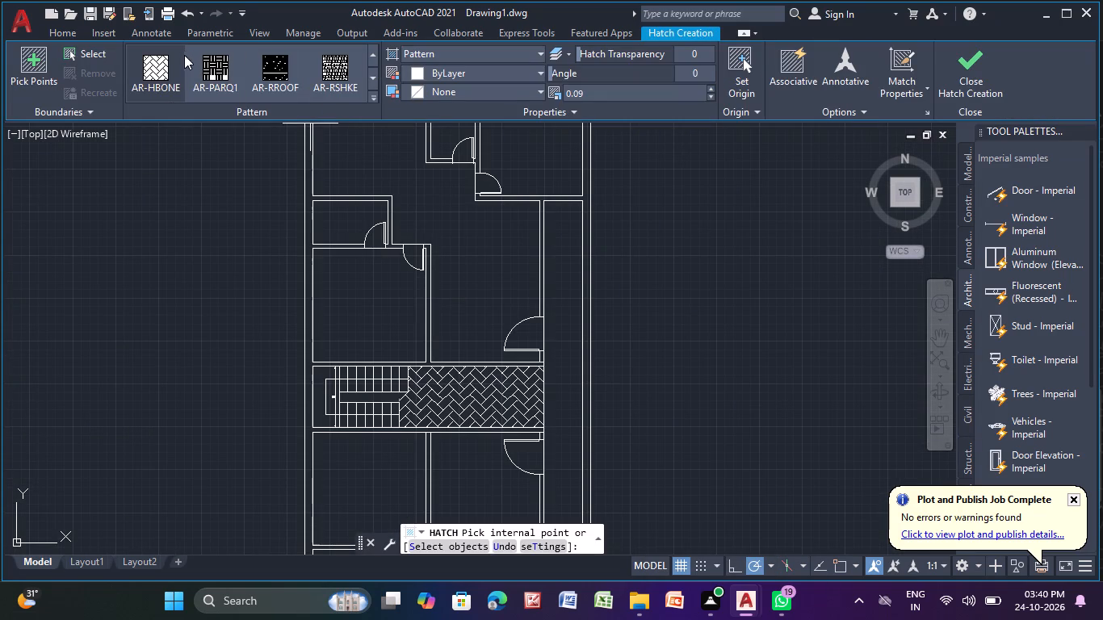
pyautogui.moveTo(373, 55); pyautogui.dragTo(355, 54)
pyautogui.click(168, 65)
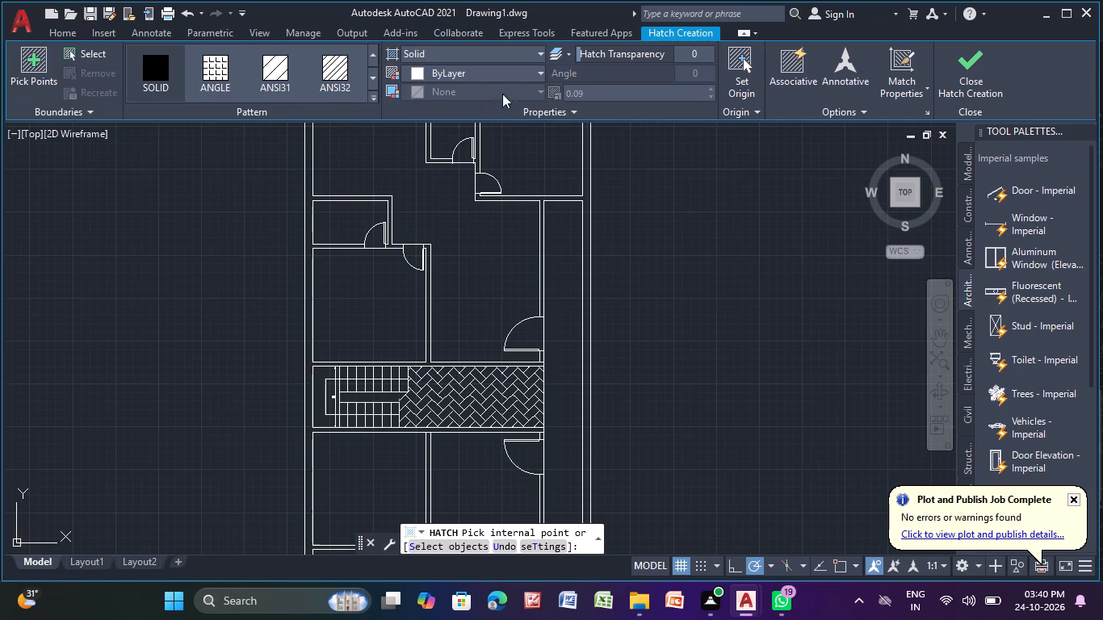
pyautogui.click(522, 72)
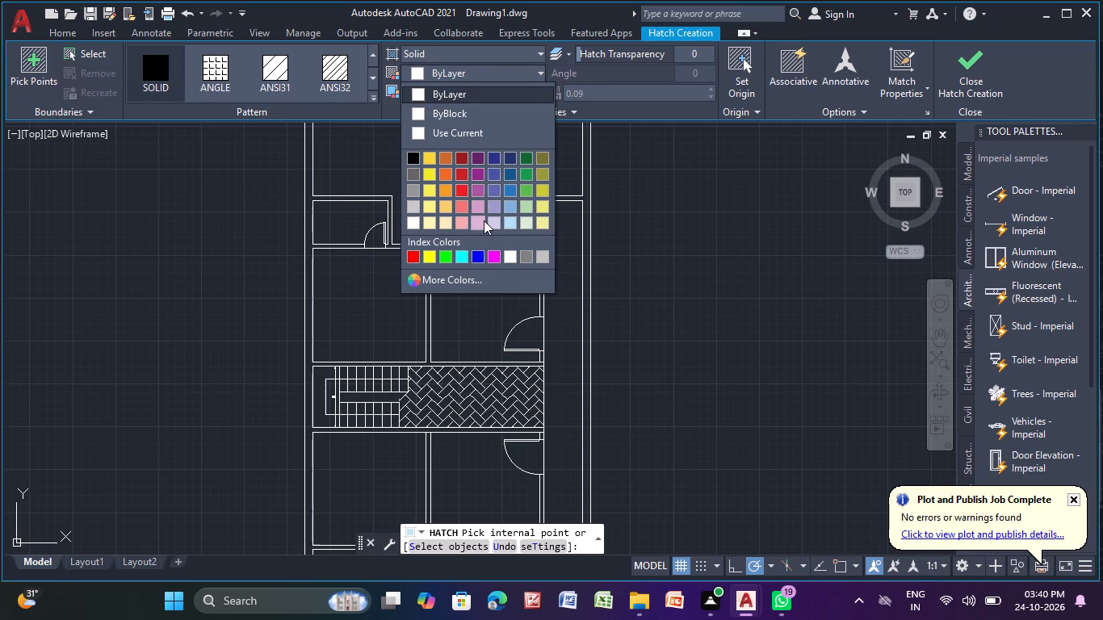
pyautogui.click(465, 221)
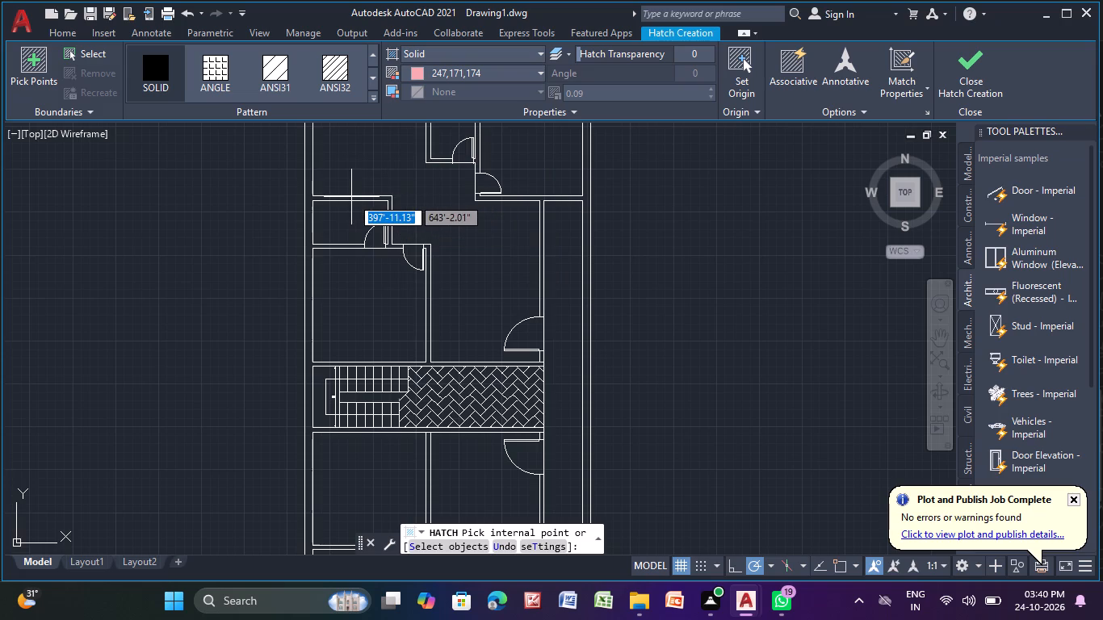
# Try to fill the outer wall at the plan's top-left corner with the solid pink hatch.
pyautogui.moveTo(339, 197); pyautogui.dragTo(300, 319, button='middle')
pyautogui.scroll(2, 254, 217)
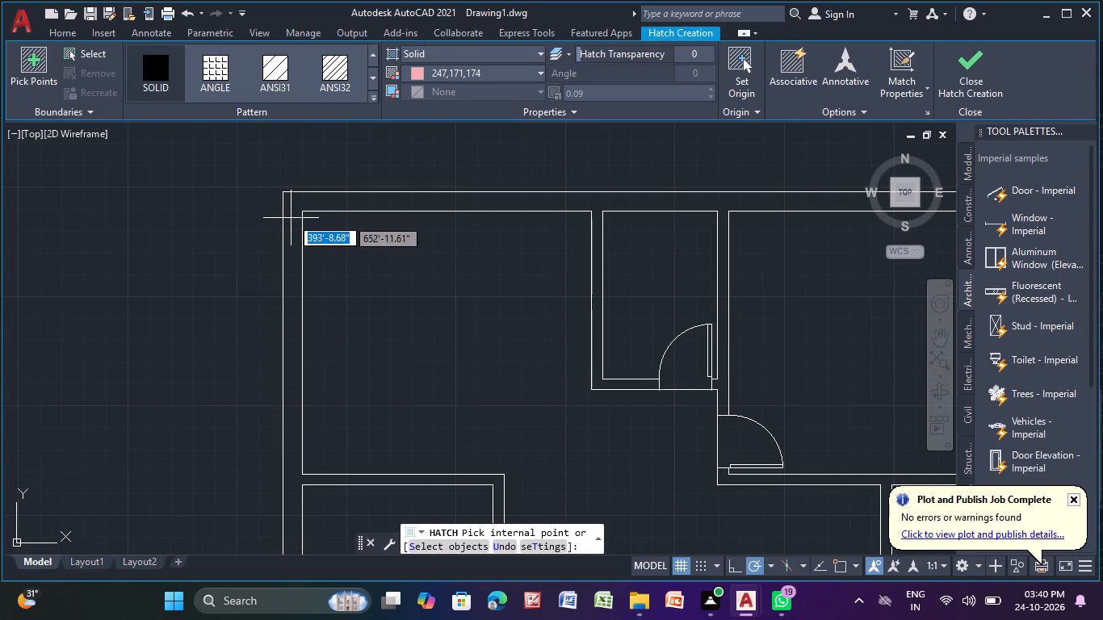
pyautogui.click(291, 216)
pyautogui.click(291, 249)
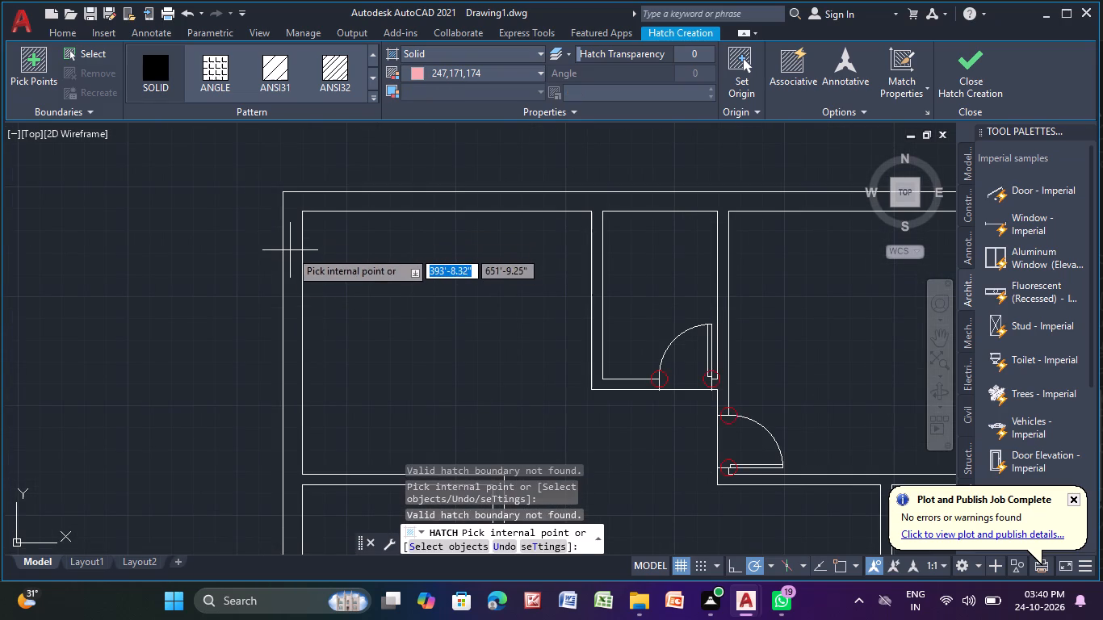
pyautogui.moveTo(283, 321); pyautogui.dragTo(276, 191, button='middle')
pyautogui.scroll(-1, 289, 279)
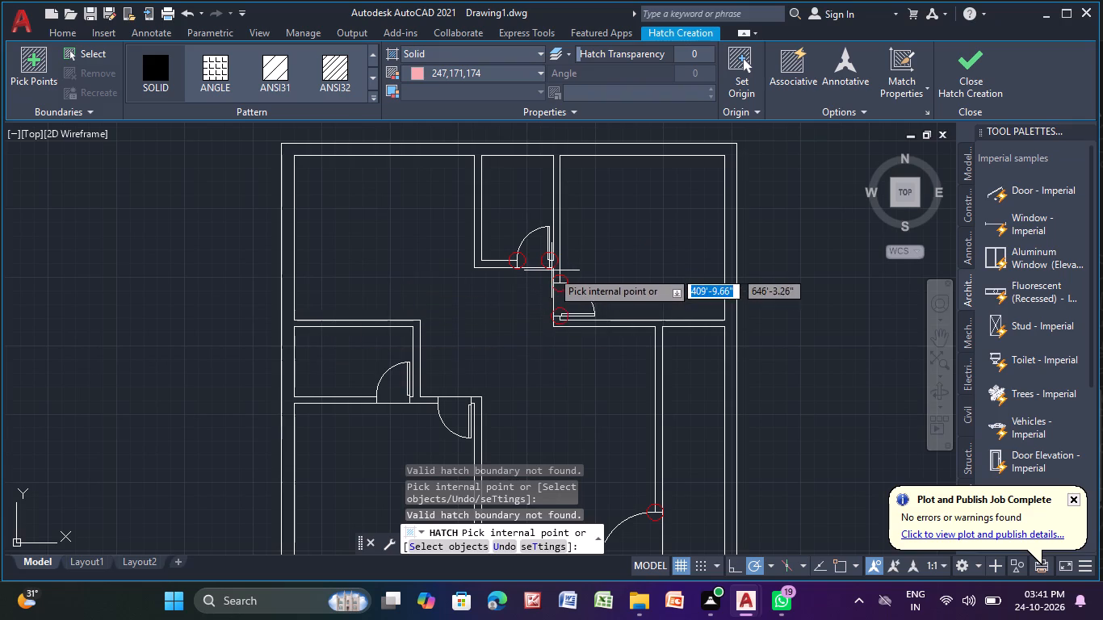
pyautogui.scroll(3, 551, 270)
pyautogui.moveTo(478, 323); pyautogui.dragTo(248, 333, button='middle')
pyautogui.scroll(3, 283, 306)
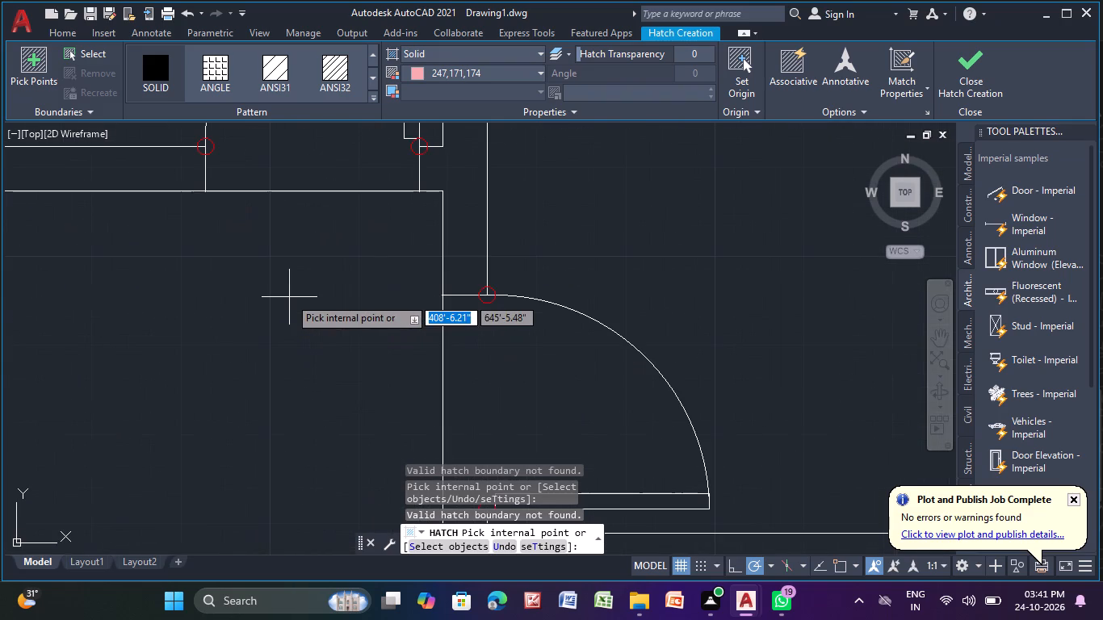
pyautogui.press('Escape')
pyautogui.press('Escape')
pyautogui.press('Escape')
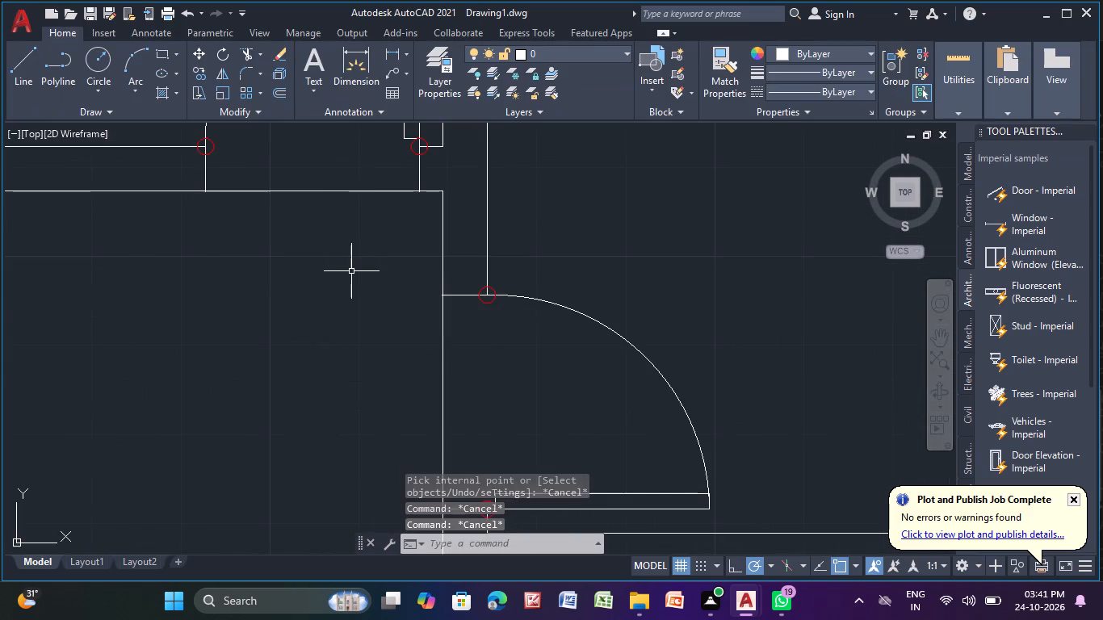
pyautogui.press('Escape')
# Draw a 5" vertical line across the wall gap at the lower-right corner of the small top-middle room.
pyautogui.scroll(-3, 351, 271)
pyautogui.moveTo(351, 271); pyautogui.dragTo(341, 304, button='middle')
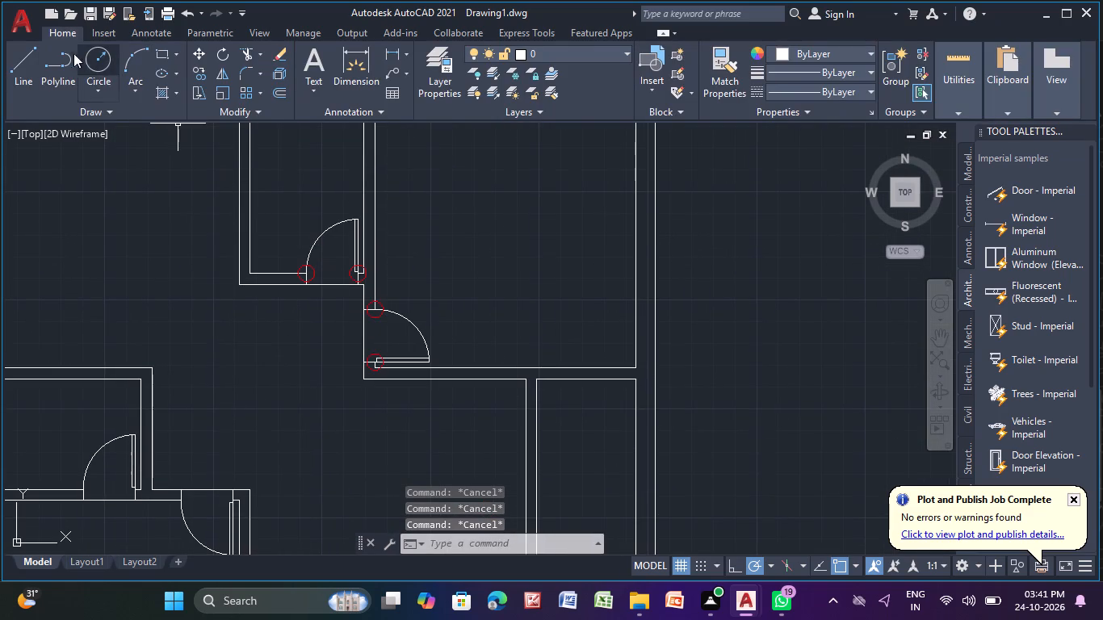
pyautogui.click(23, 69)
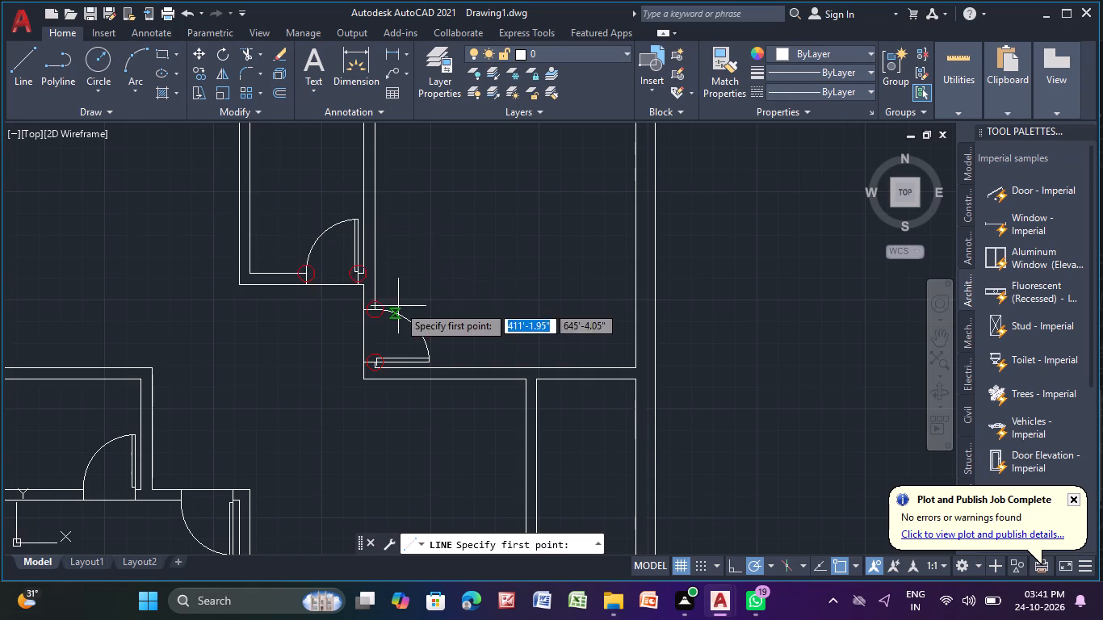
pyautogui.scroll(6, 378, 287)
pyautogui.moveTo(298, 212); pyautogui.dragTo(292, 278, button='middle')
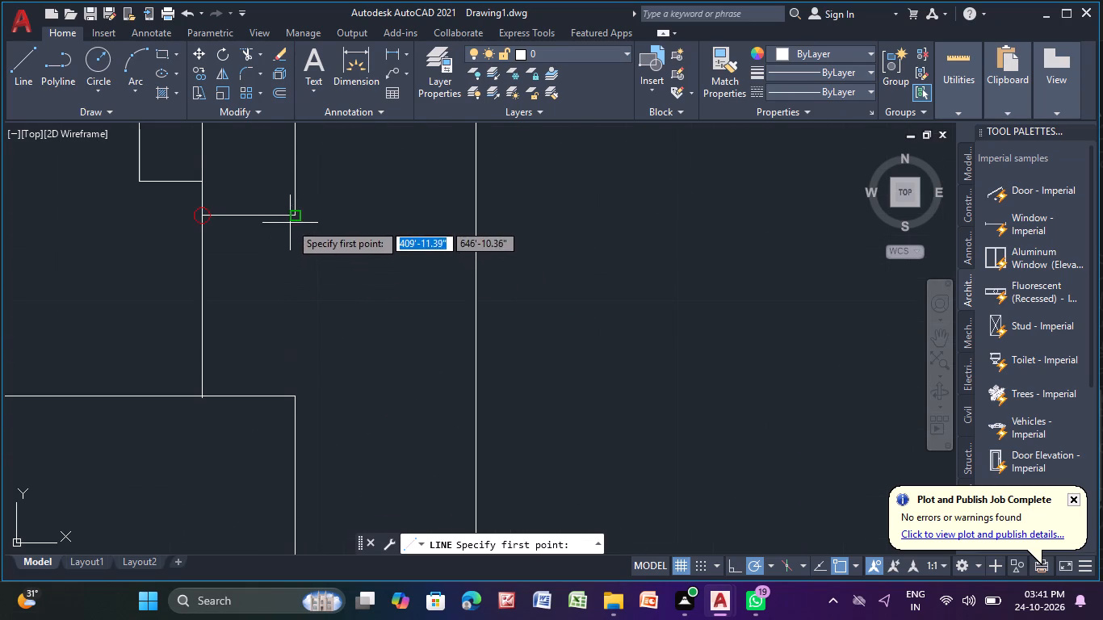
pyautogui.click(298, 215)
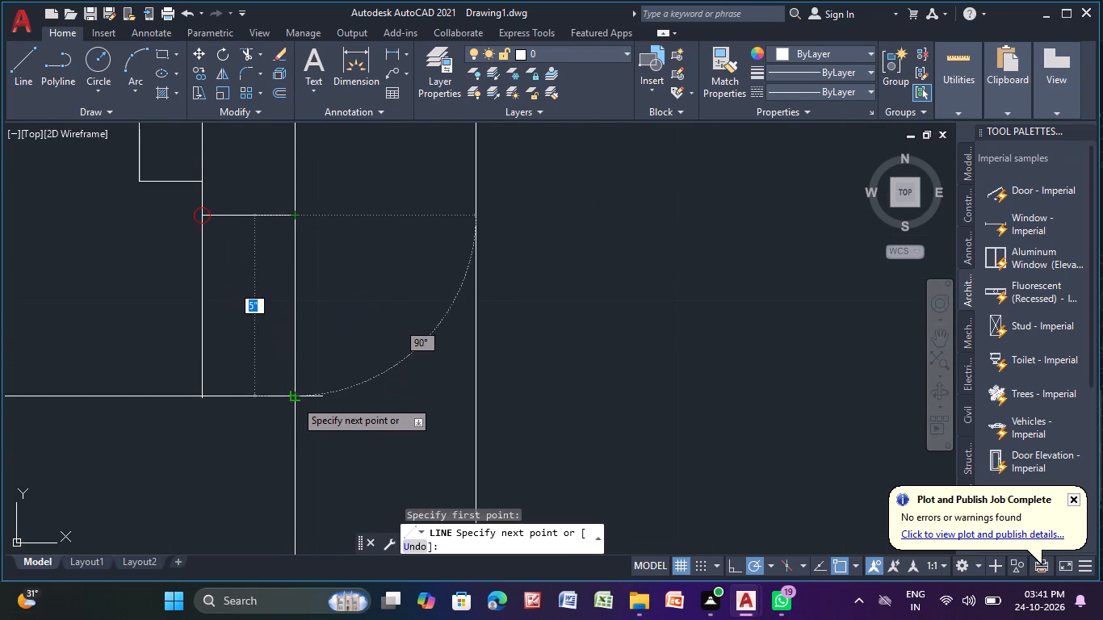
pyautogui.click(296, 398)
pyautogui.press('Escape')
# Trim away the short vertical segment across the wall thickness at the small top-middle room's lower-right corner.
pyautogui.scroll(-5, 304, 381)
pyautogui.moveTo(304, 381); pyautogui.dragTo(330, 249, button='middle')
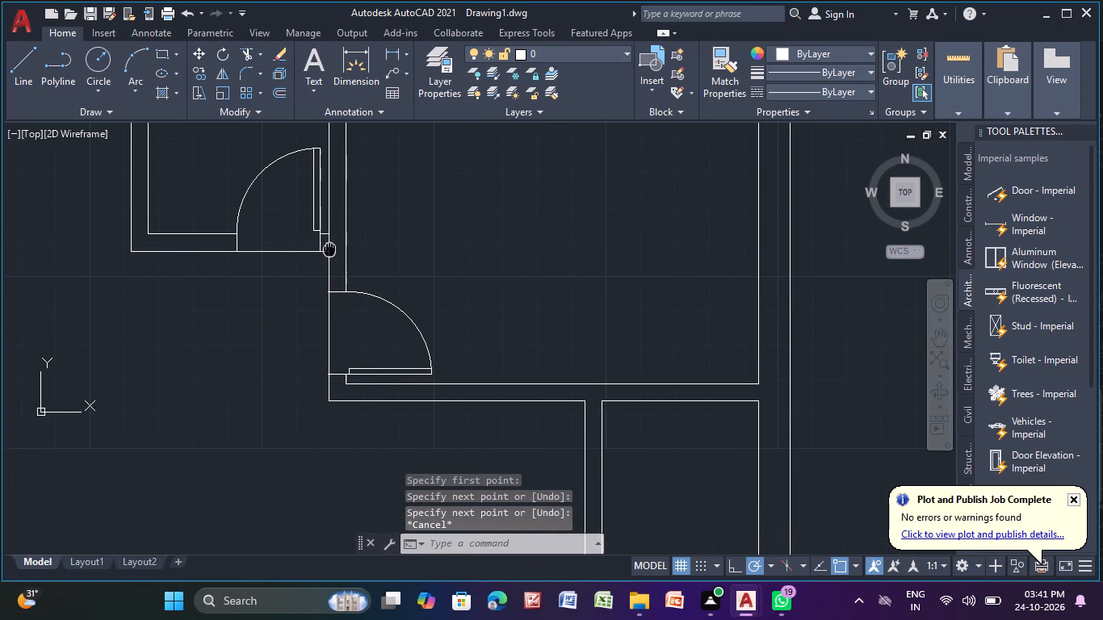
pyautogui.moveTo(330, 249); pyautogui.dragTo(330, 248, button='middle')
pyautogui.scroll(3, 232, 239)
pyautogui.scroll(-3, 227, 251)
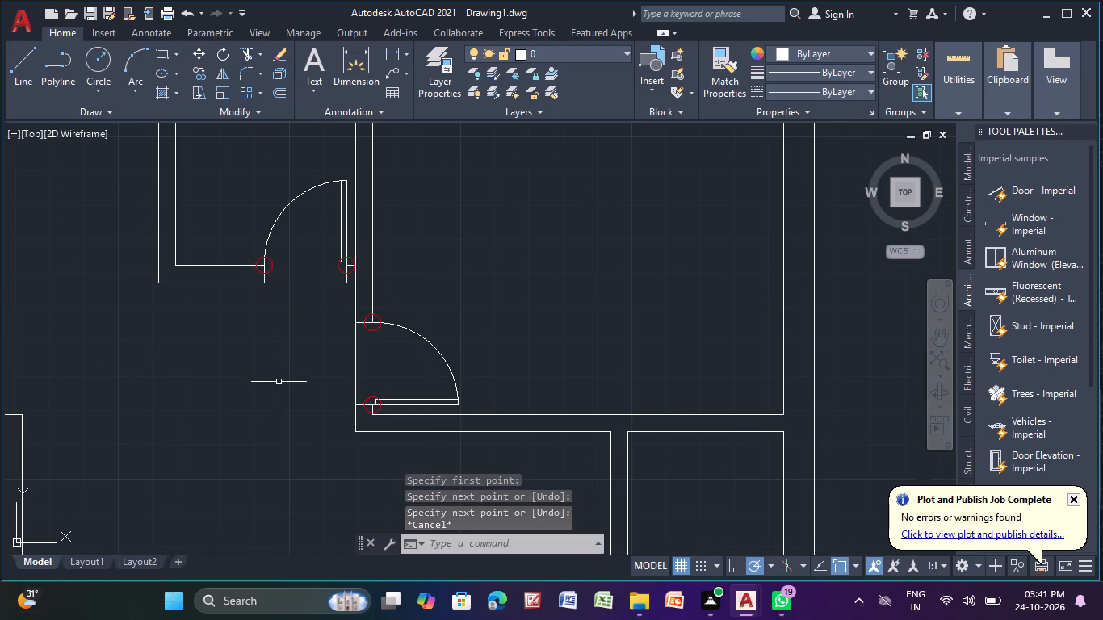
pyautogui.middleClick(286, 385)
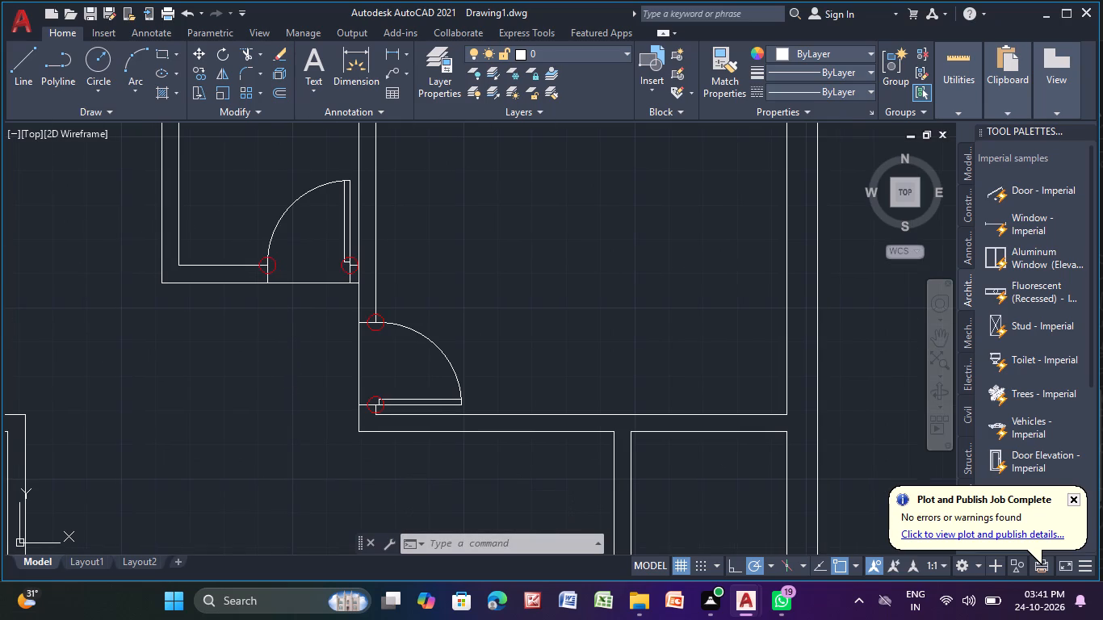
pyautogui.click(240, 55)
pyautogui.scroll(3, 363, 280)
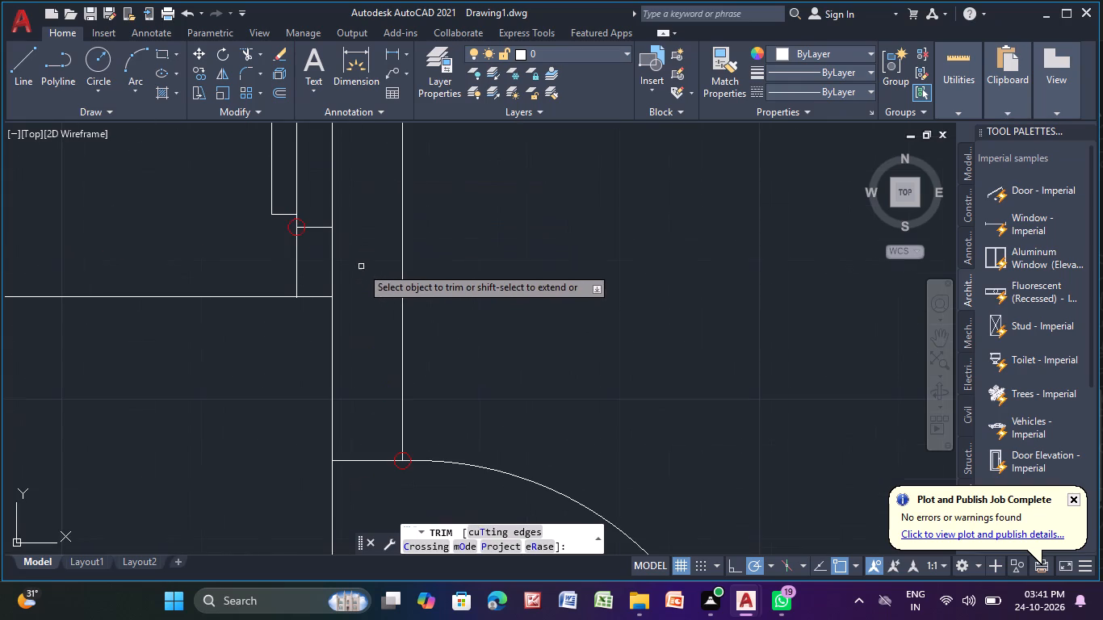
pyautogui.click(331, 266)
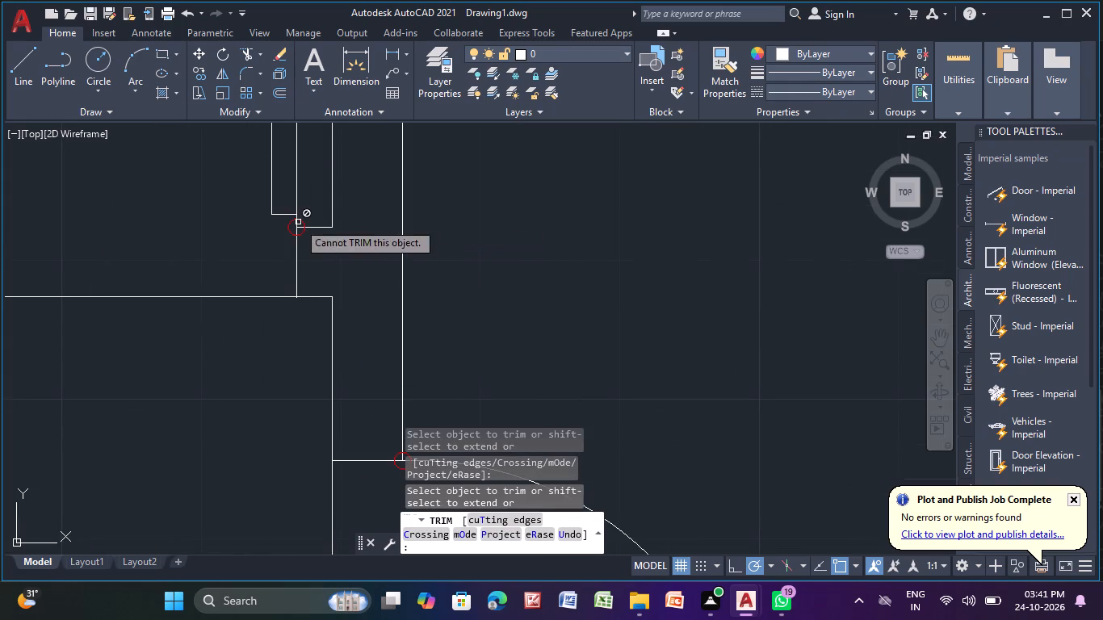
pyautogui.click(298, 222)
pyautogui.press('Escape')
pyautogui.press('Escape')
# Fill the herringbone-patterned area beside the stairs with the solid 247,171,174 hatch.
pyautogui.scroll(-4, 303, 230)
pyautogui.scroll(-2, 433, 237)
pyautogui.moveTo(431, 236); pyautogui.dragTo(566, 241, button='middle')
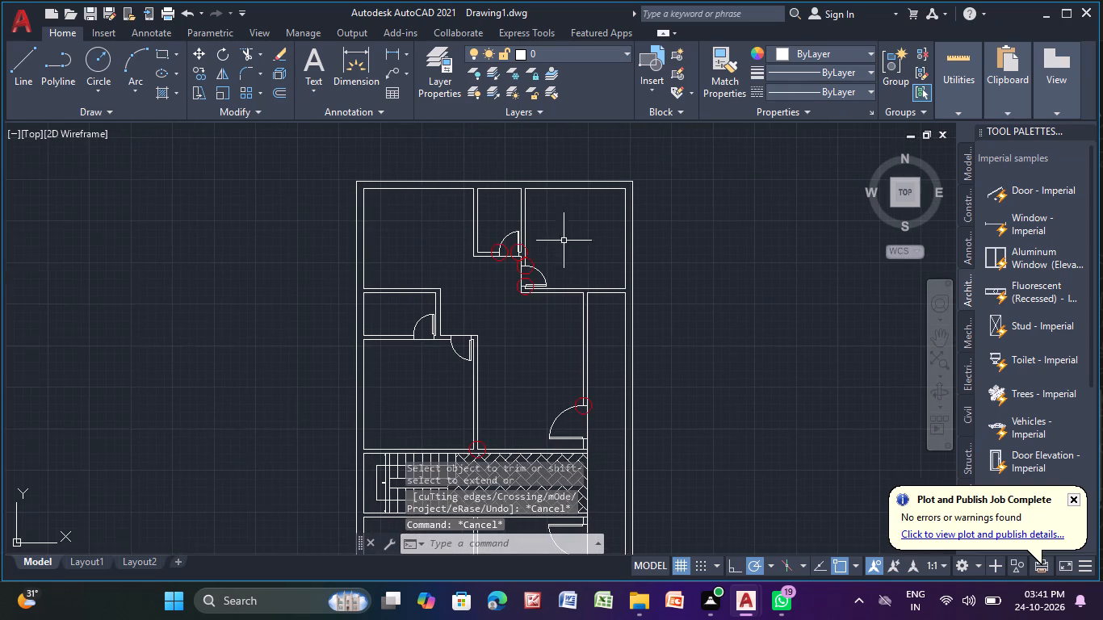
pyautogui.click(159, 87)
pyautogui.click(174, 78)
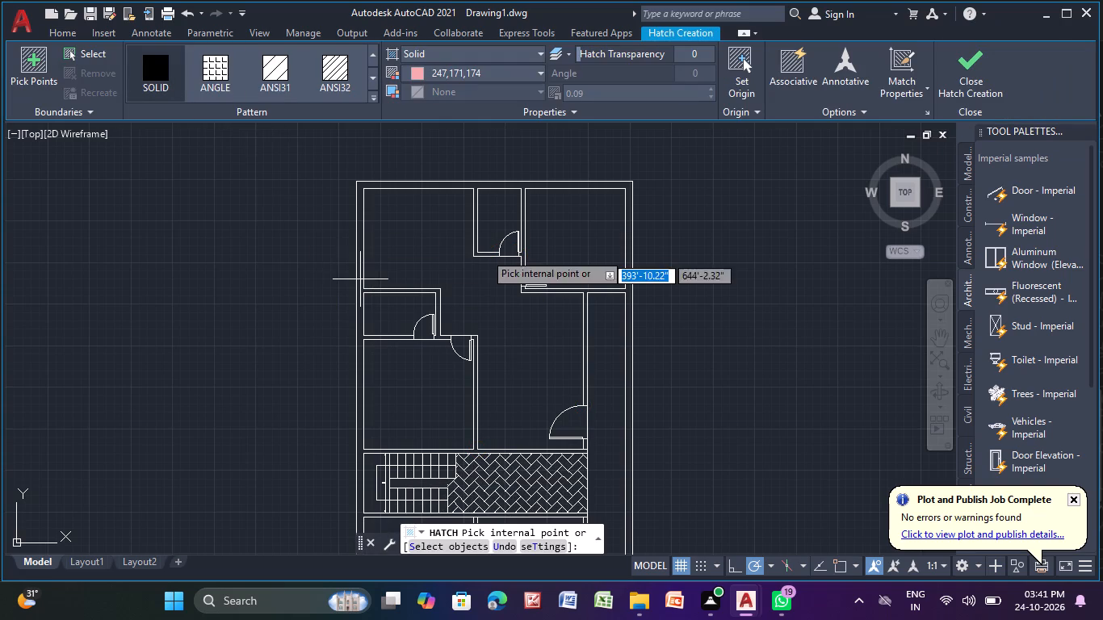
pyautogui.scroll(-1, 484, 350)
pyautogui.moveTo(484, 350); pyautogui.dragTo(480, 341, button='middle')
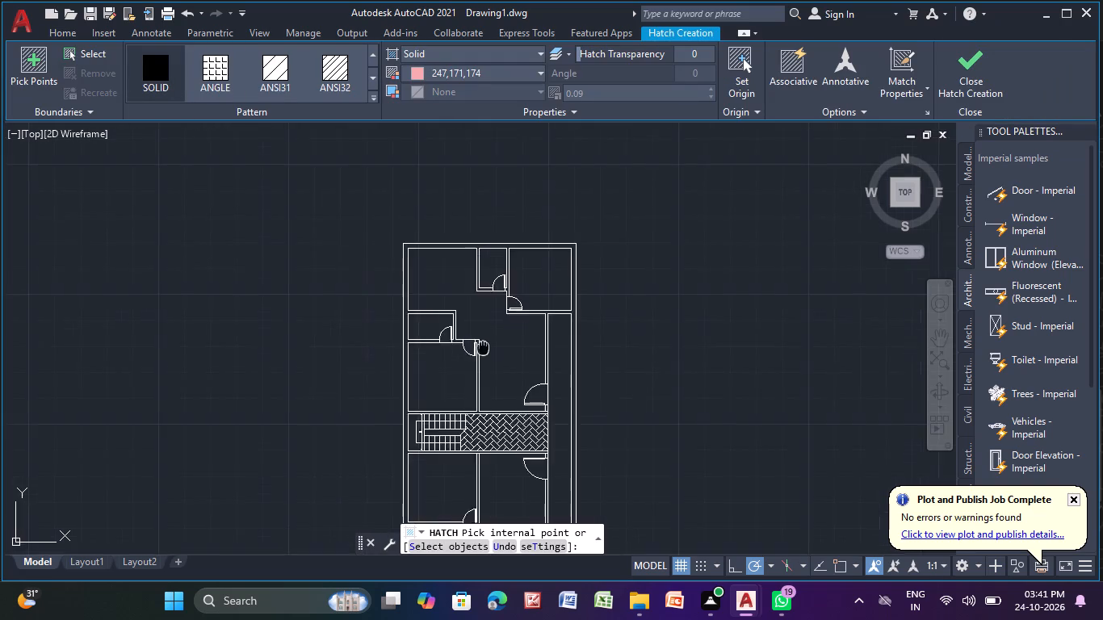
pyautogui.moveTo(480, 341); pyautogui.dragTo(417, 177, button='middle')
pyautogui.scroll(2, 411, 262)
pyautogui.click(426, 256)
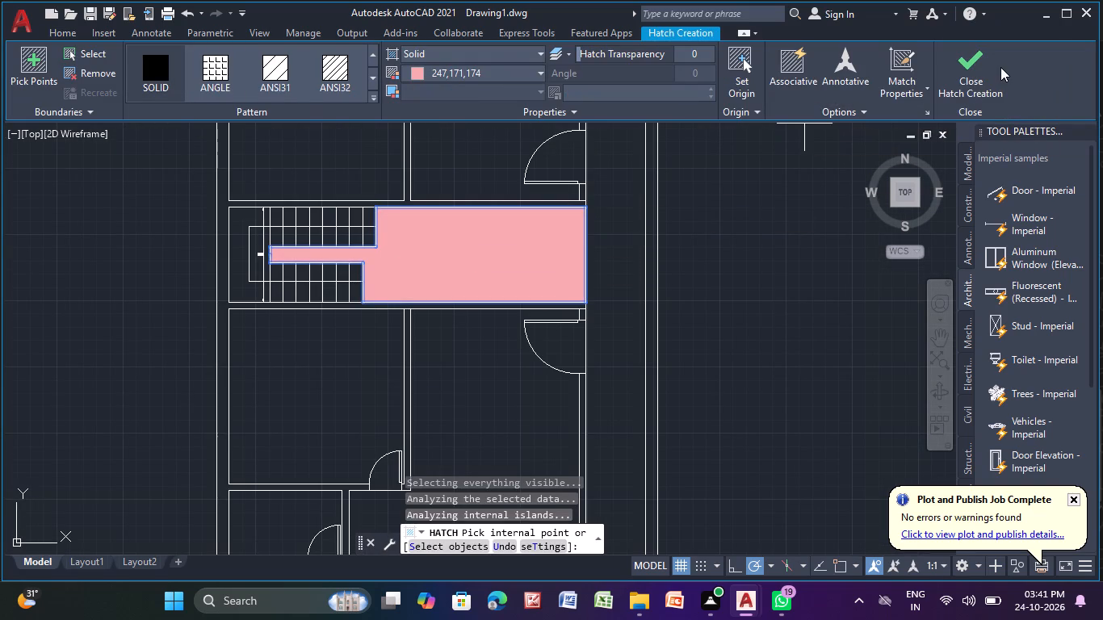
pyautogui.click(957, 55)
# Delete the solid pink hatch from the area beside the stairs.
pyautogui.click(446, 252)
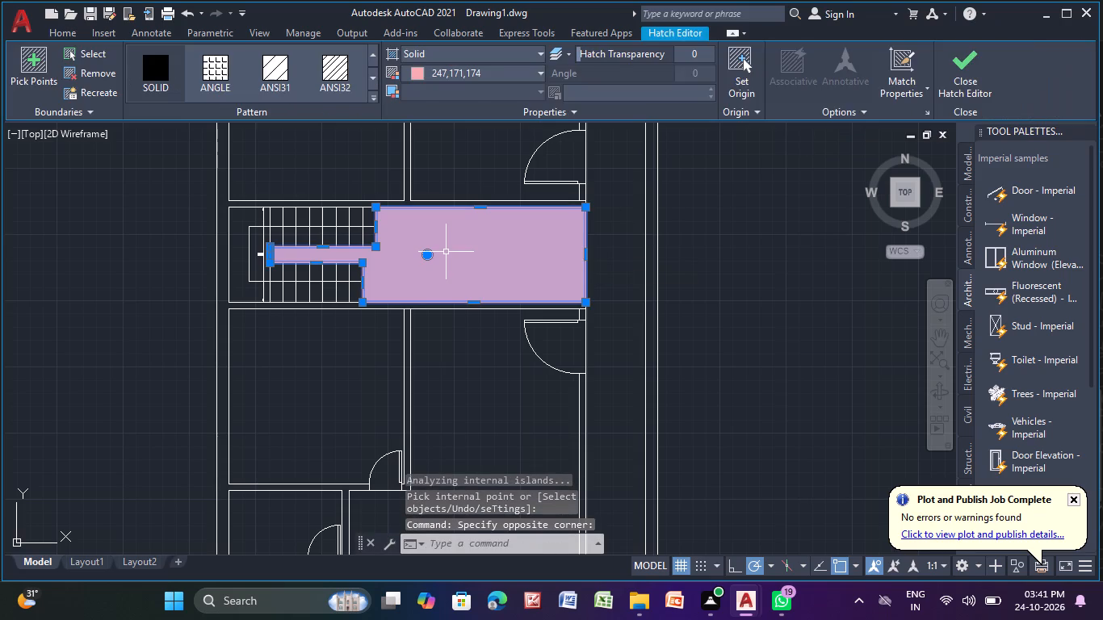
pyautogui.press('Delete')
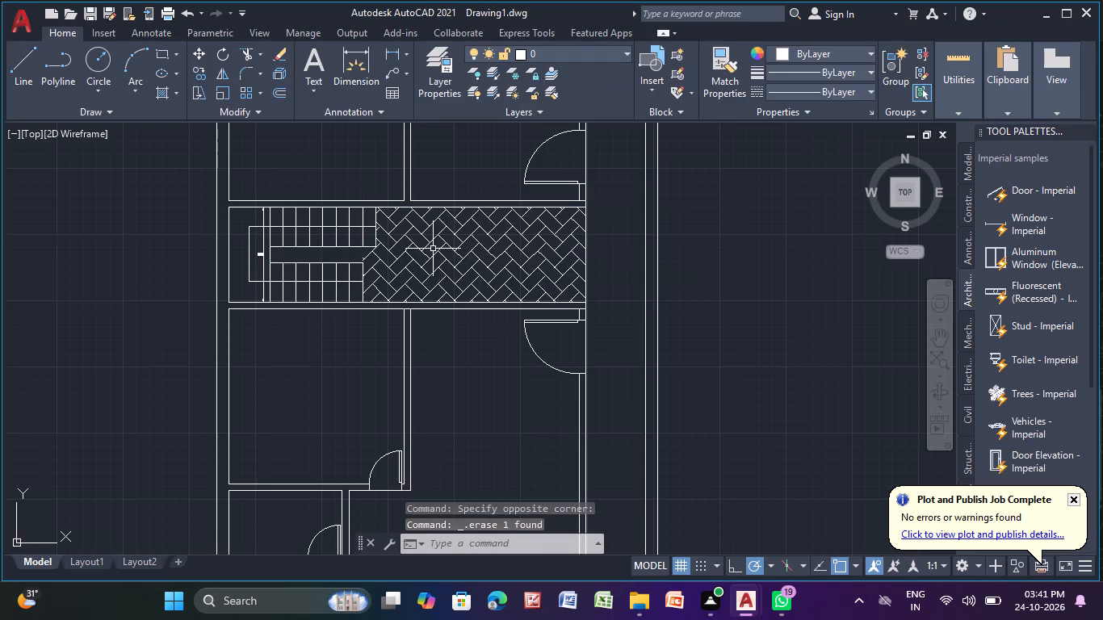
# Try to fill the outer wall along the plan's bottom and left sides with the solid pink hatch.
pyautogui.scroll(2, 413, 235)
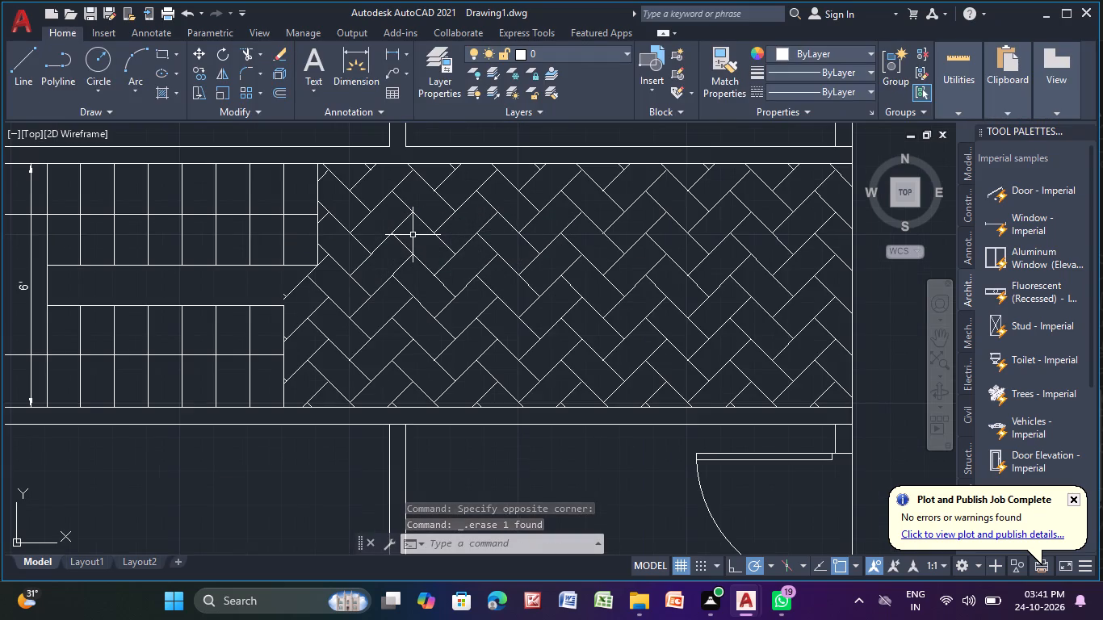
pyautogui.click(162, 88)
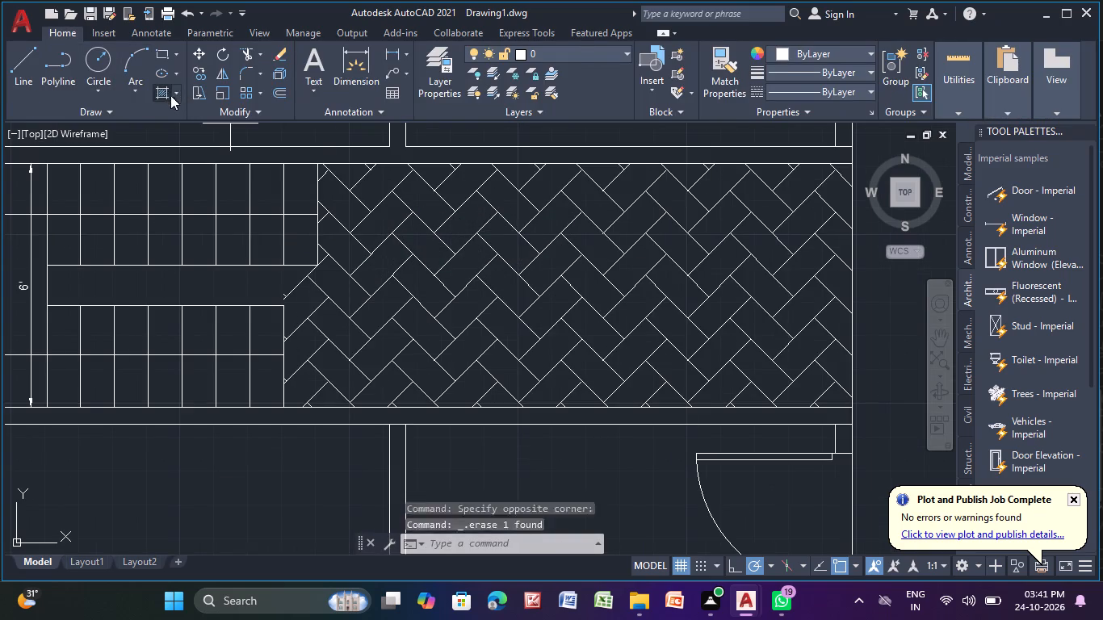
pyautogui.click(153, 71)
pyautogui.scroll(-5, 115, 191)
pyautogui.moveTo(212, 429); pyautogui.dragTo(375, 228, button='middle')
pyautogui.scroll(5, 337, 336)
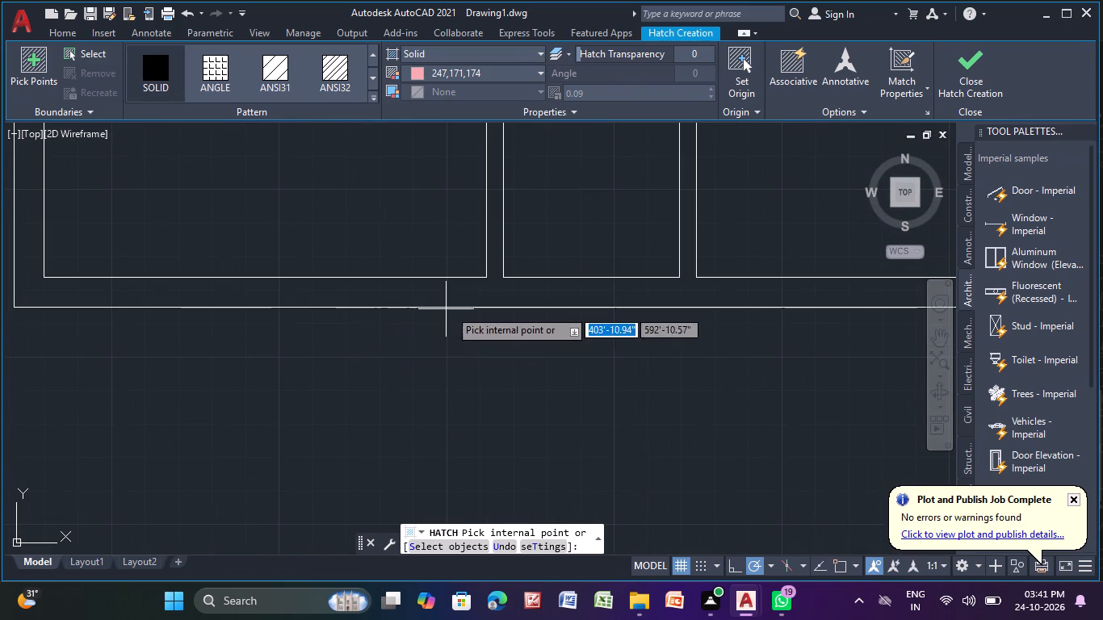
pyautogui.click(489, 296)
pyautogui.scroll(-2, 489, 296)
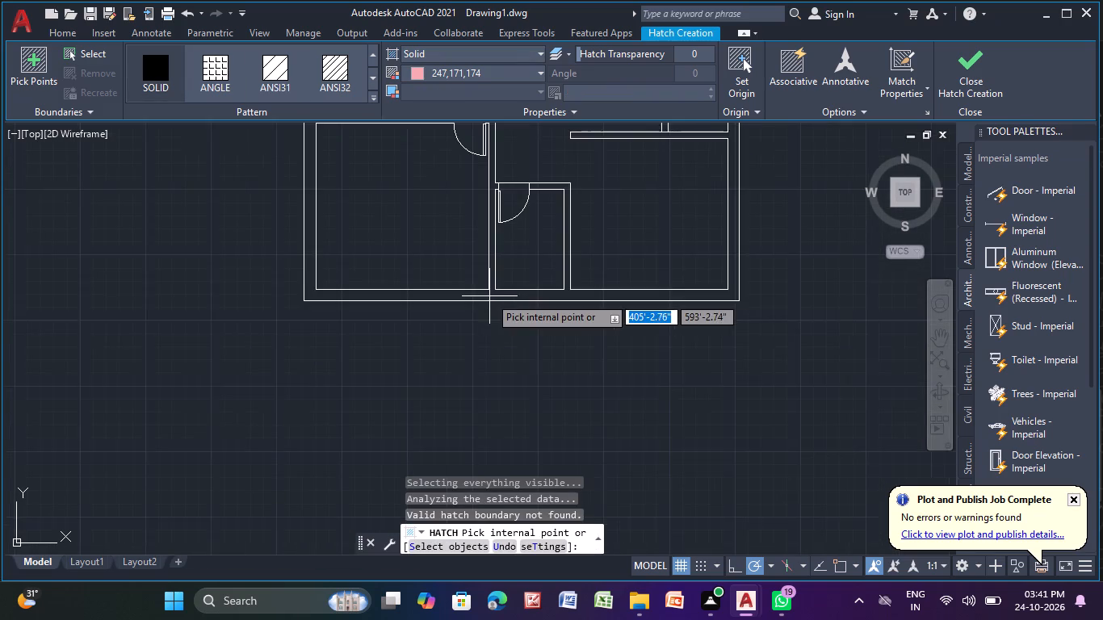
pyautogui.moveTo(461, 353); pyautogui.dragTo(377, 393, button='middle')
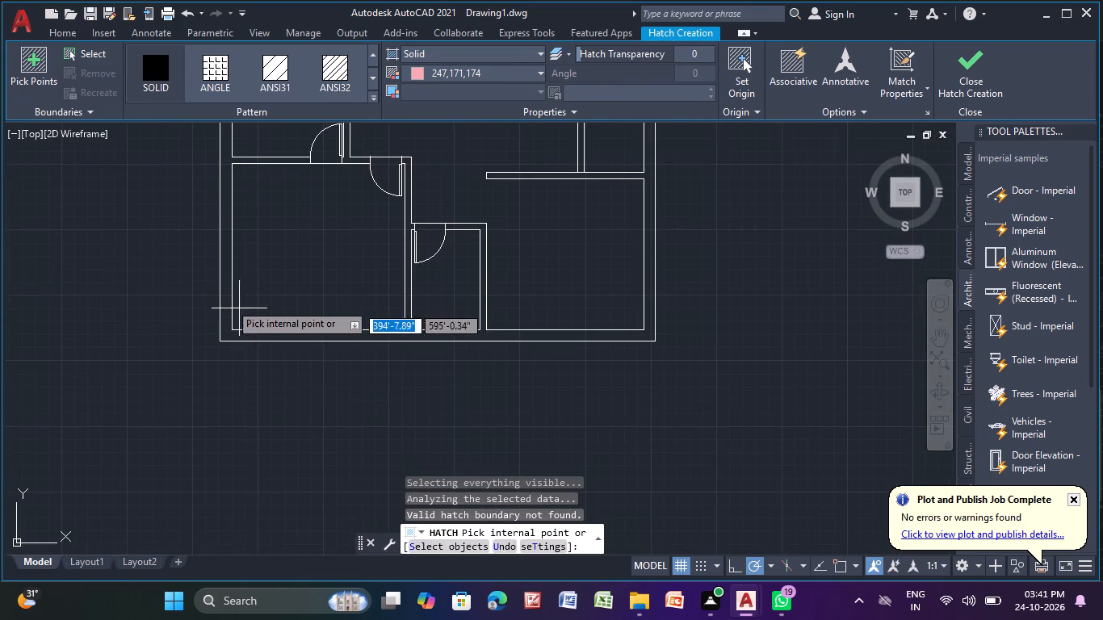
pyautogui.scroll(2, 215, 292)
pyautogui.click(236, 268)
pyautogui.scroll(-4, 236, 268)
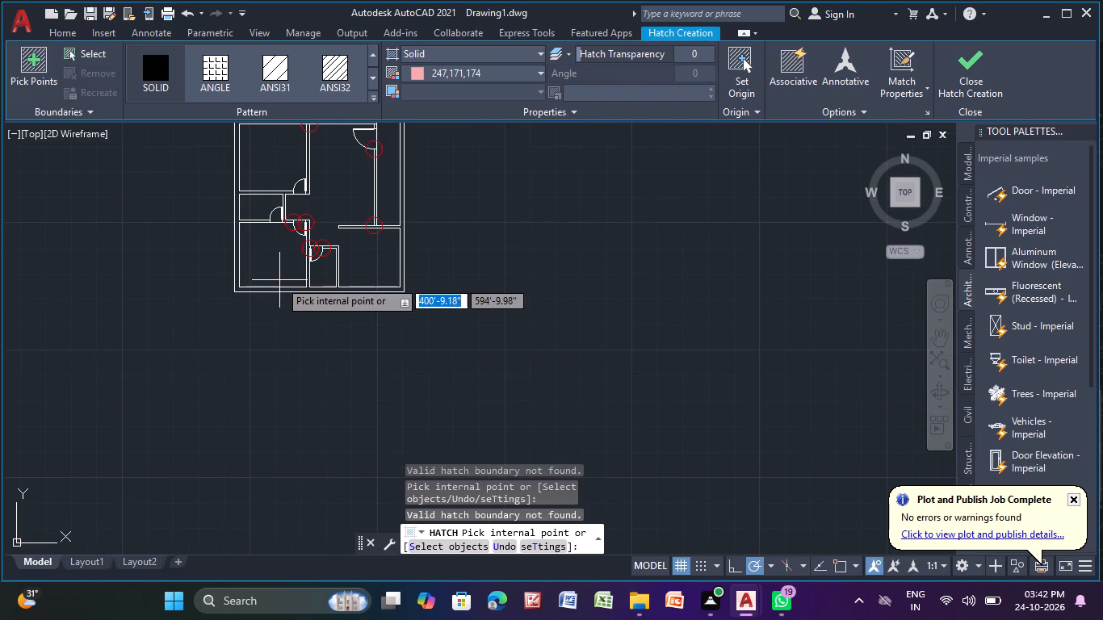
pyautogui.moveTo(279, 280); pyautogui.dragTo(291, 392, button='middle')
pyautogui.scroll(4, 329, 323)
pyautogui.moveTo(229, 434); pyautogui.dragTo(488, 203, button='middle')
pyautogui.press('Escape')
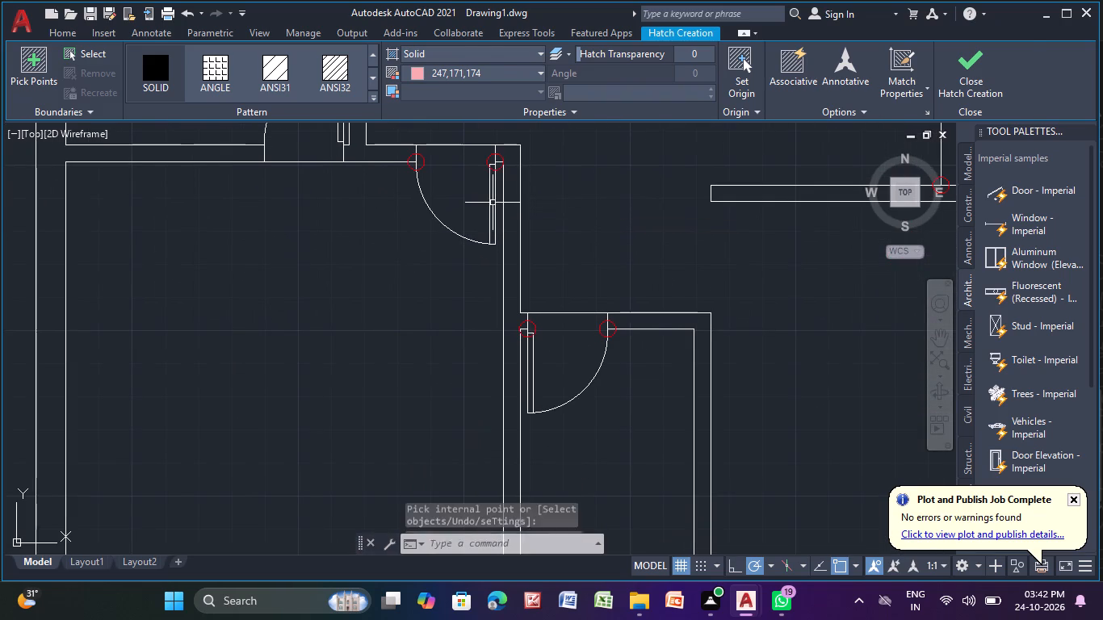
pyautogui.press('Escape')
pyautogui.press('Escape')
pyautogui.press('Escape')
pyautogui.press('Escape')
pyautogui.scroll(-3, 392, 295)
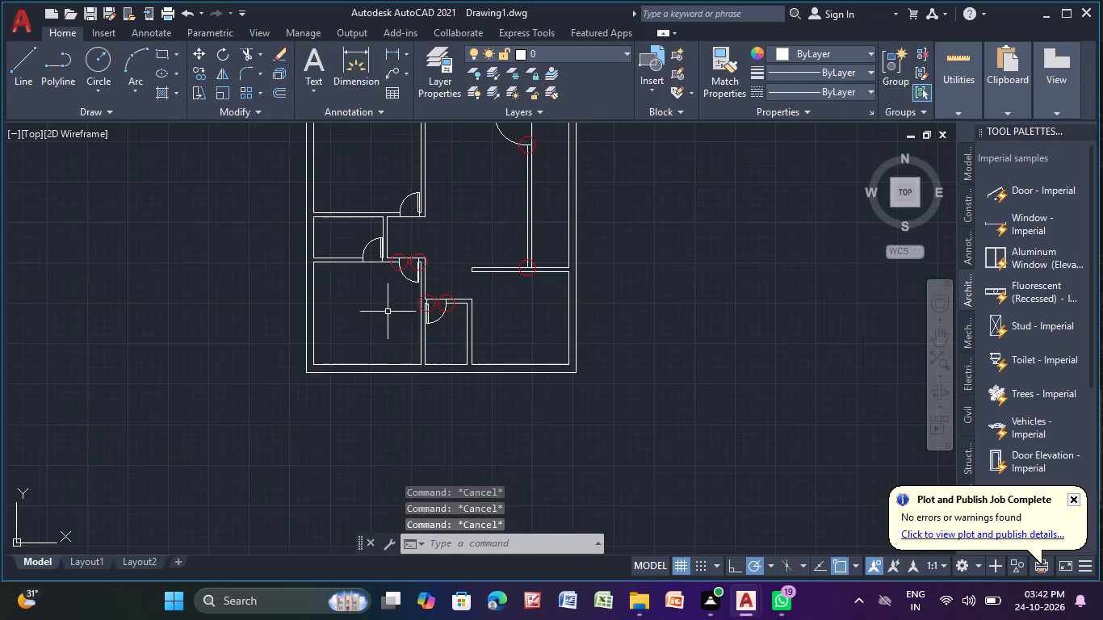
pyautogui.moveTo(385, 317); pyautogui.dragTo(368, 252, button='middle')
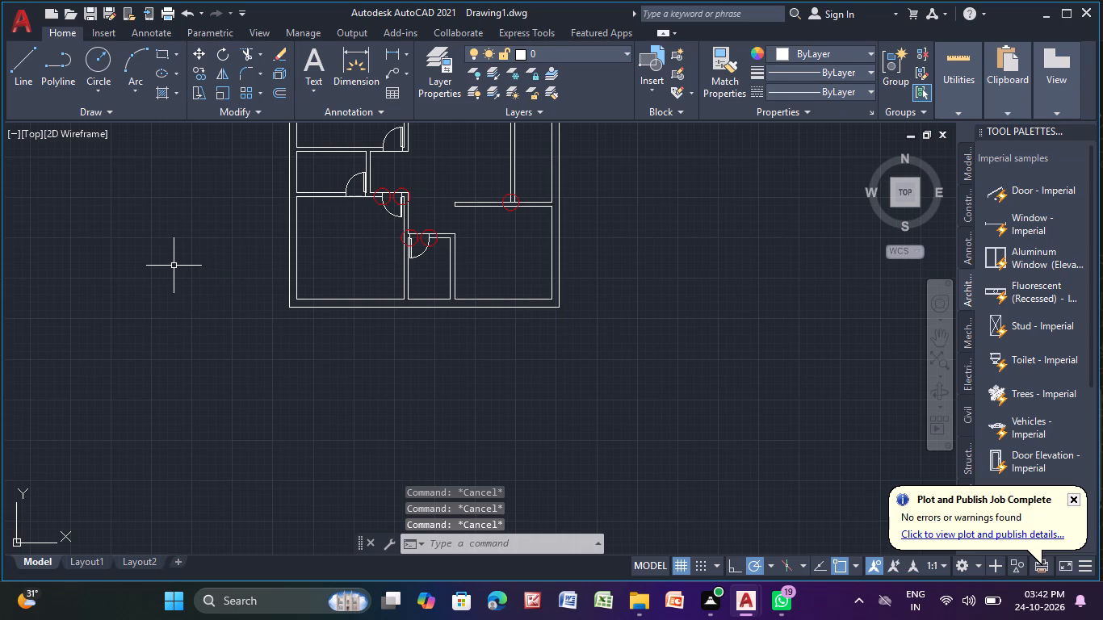
# Extend the bottom outer wall's inner line across the ends of the small bottom-middle room's two side walls.
pyautogui.press('Escape')
pyautogui.press('Escape')
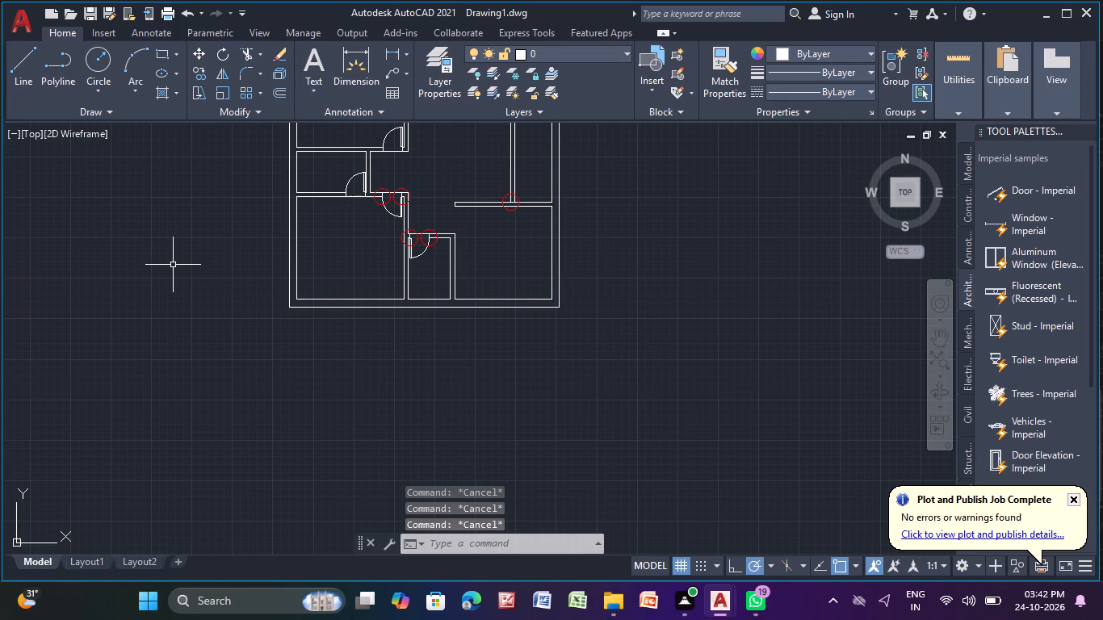
pyautogui.press('e')
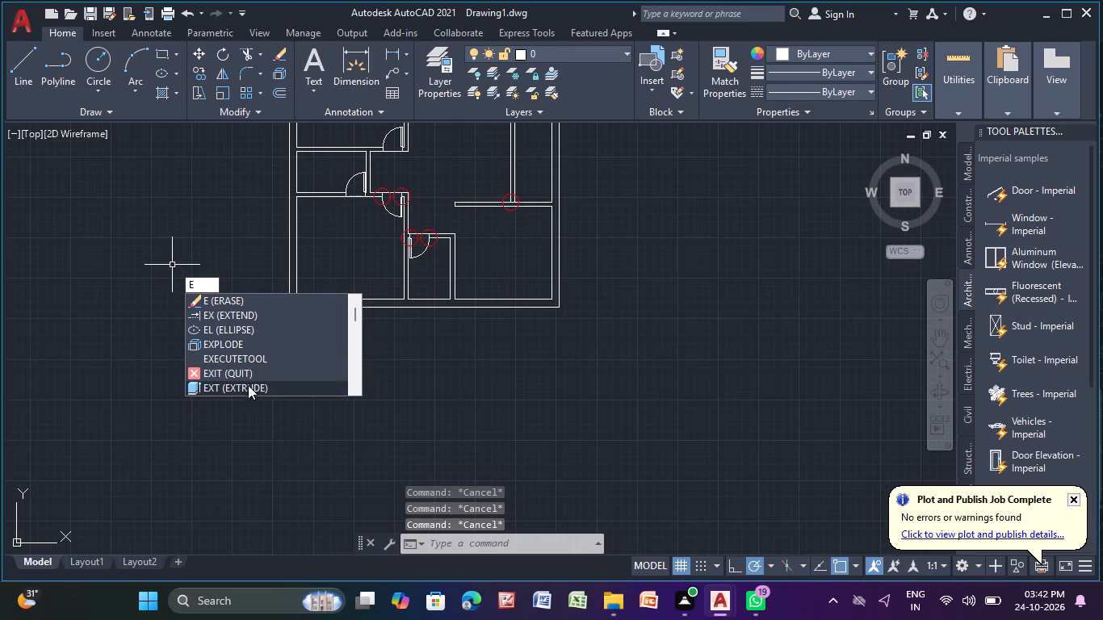
pyautogui.click(264, 320)
pyautogui.scroll(2, 430, 298)
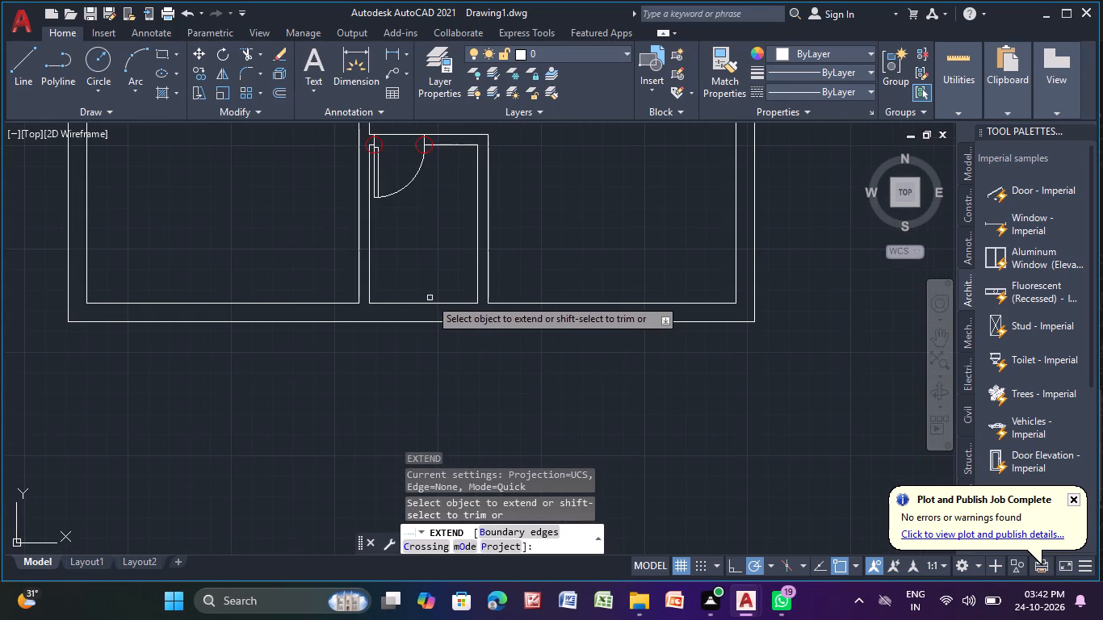
pyautogui.click(391, 304)
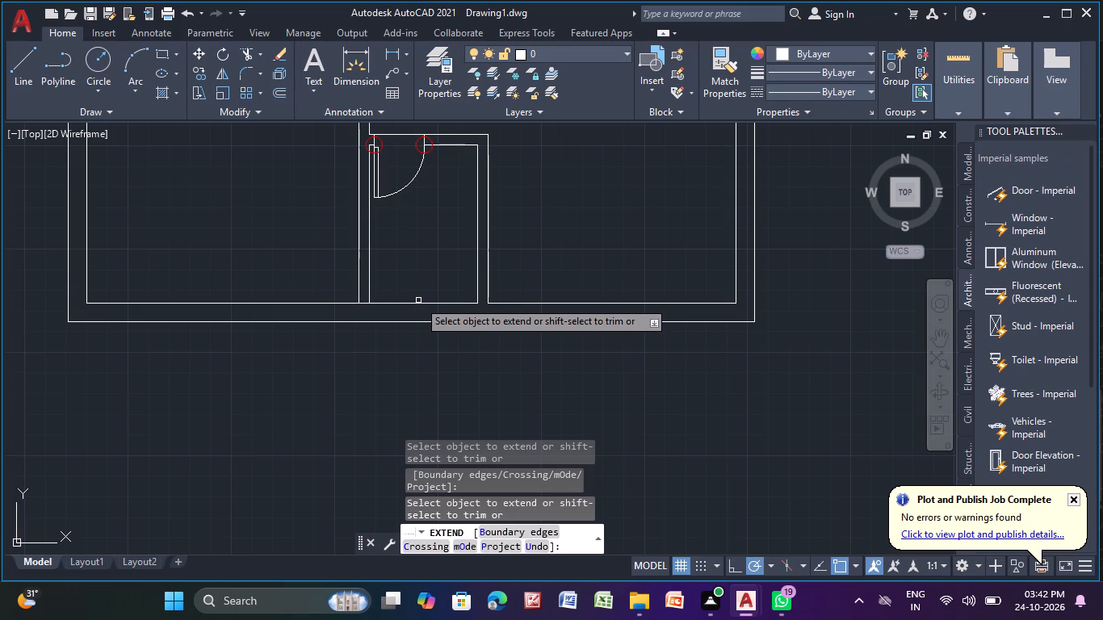
pyautogui.click(497, 304)
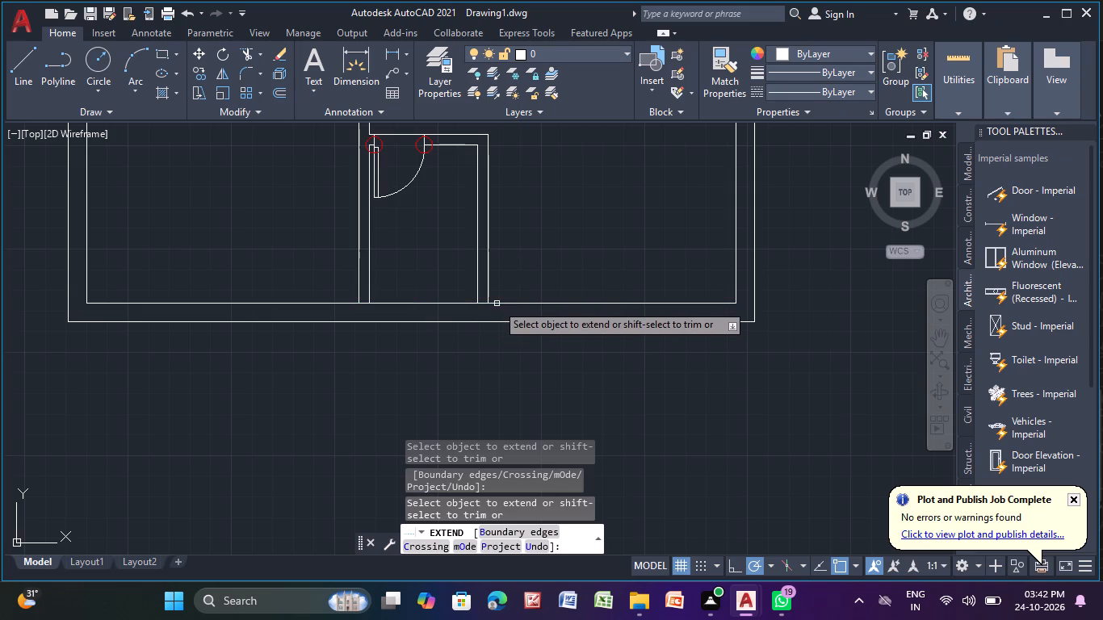
# Extend the right outer wall's inner line down across the end of the lower horizontal partition wall.
pyautogui.moveTo(572, 227); pyautogui.dragTo(467, 517, button='middle')
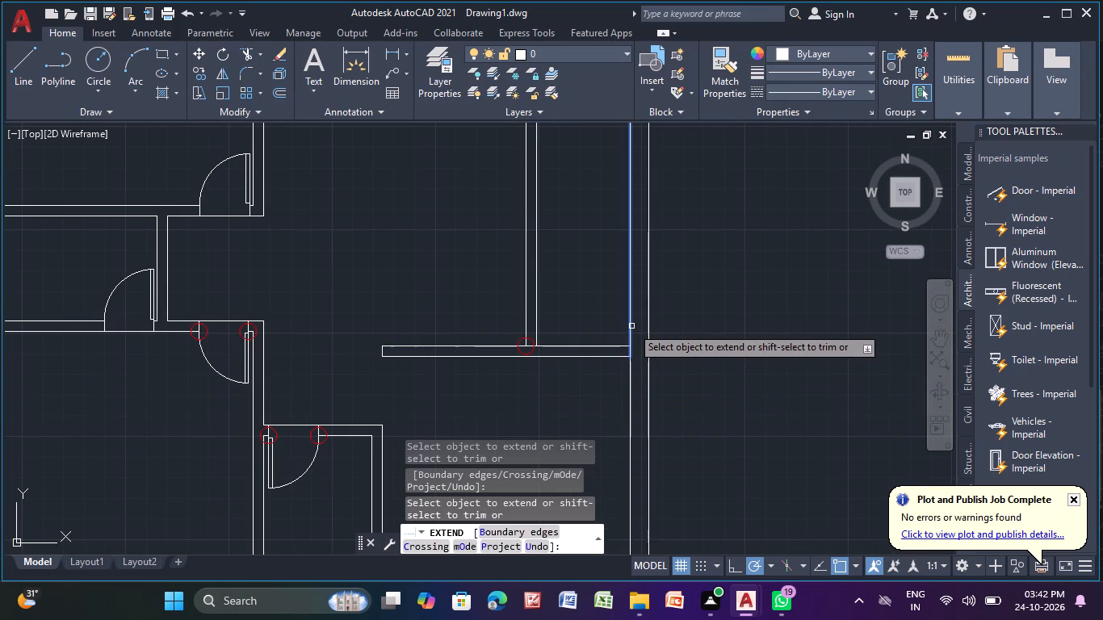
pyautogui.click(631, 326)
pyautogui.scroll(-2, 544, 301)
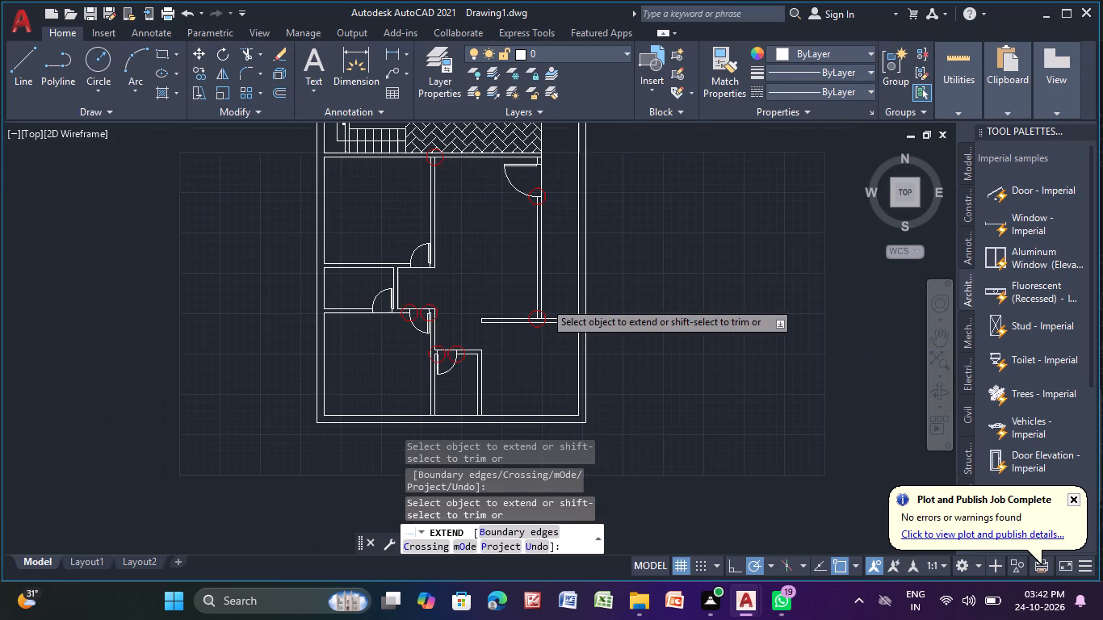
# Extend the left outer wall's inner line across the small room's two walls and the wall just below the stairs.
pyautogui.moveTo(544, 301); pyautogui.dragTo(515, 463, button='middle')
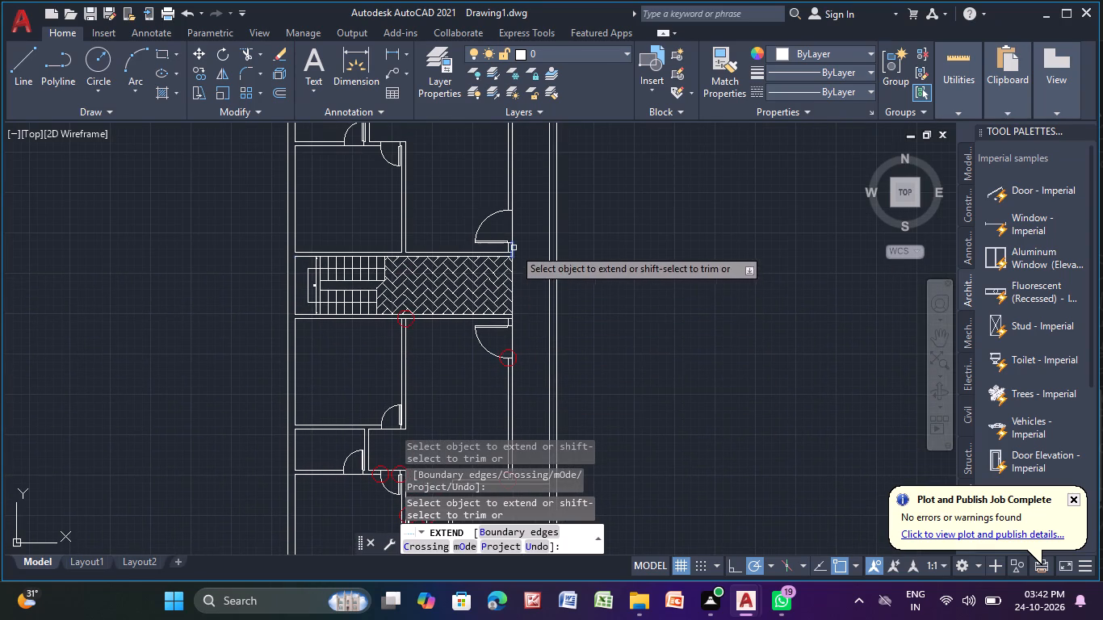
pyautogui.moveTo(434, 427); pyautogui.dragTo(442, 249, button='middle')
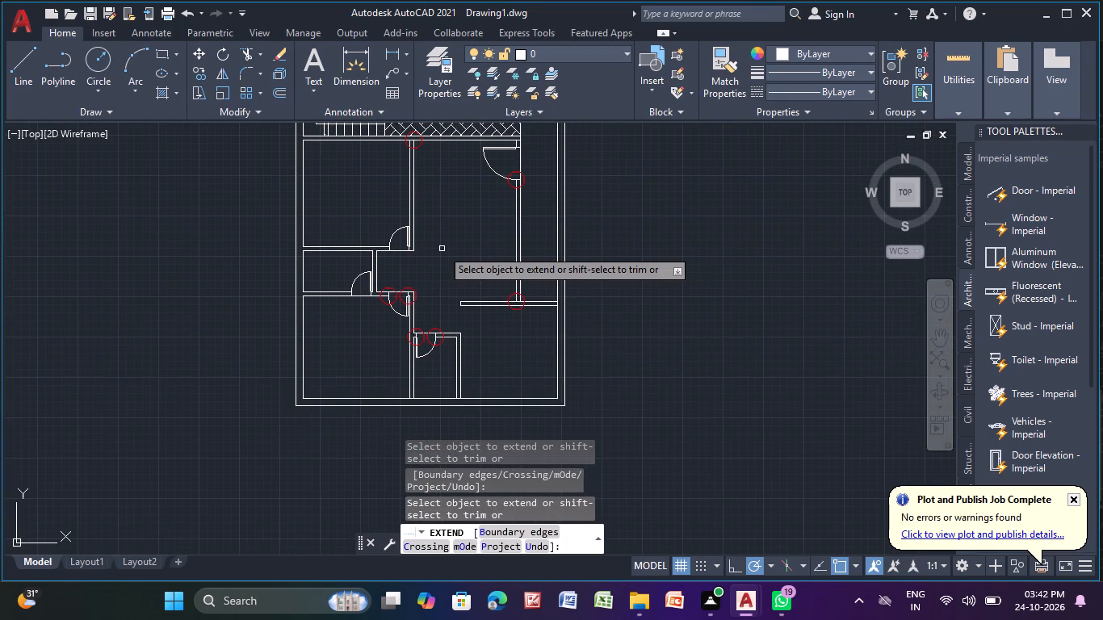
pyautogui.scroll(1, 321, 301)
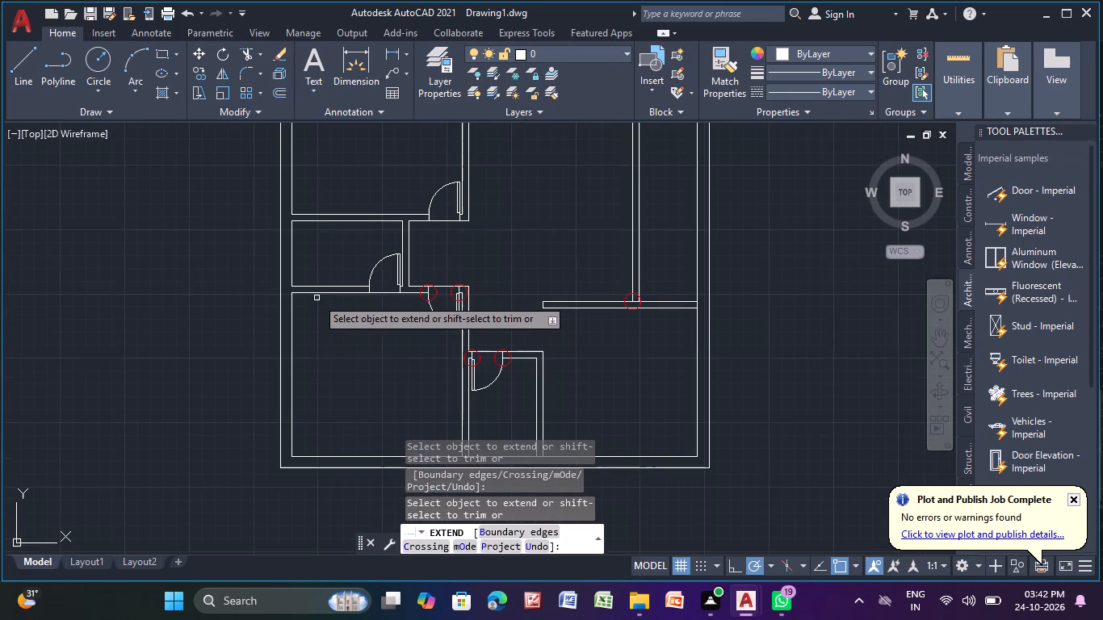
pyautogui.click(291, 270)
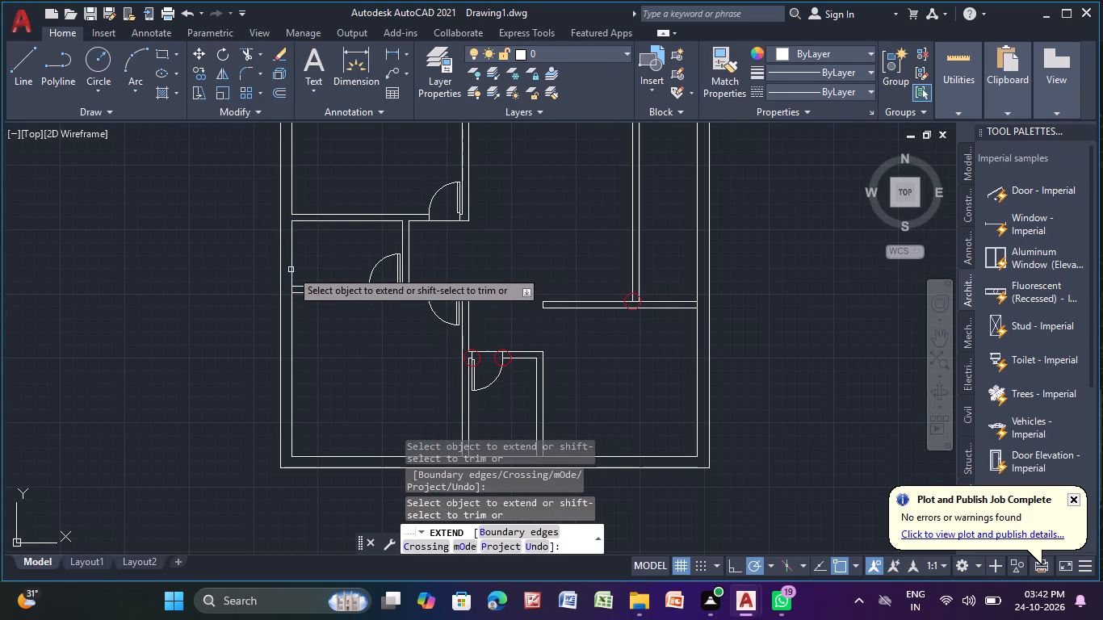
pyautogui.click(293, 230)
pyautogui.scroll(-1, 300, 266)
pyautogui.moveTo(301, 268); pyautogui.dragTo(291, 387, button='middle')
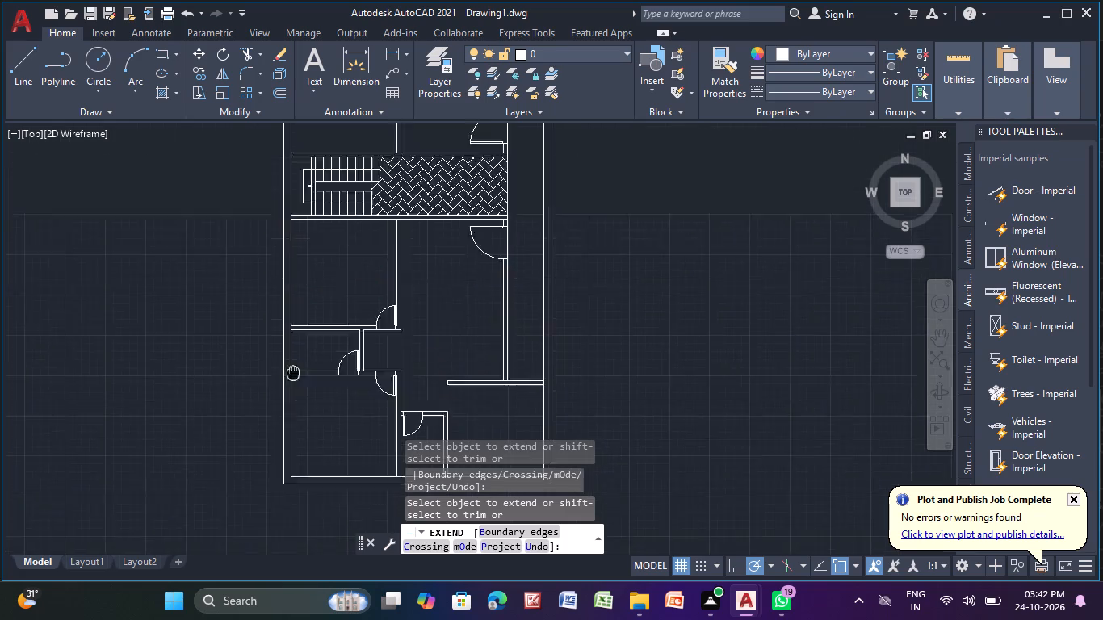
pyautogui.moveTo(291, 387); pyautogui.dragTo(287, 451, button='middle')
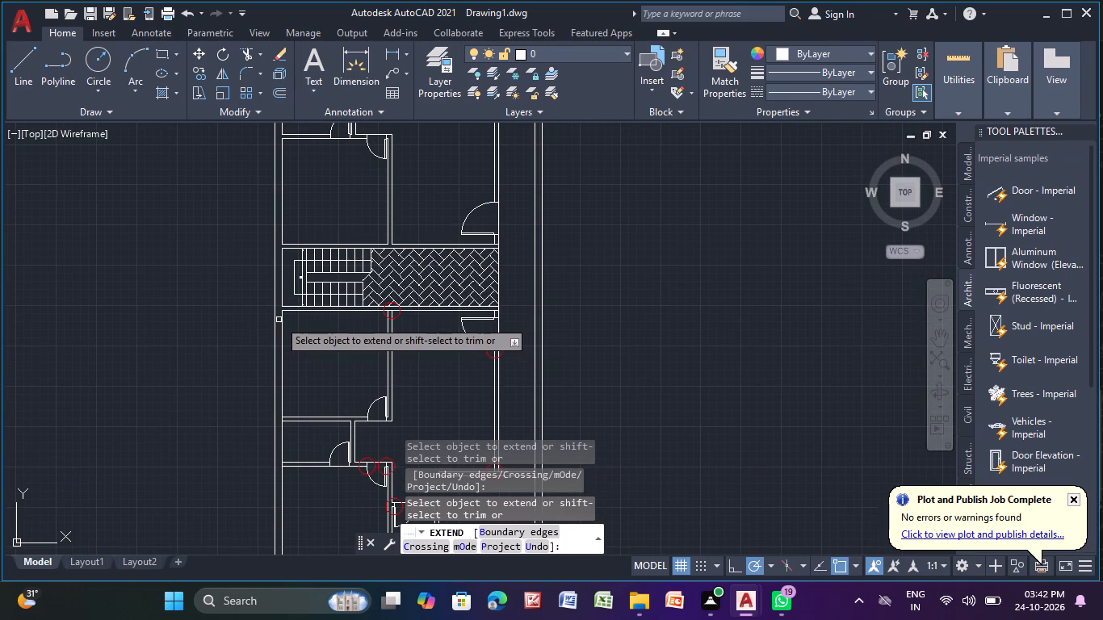
pyautogui.click(283, 319)
pyautogui.click(279, 291)
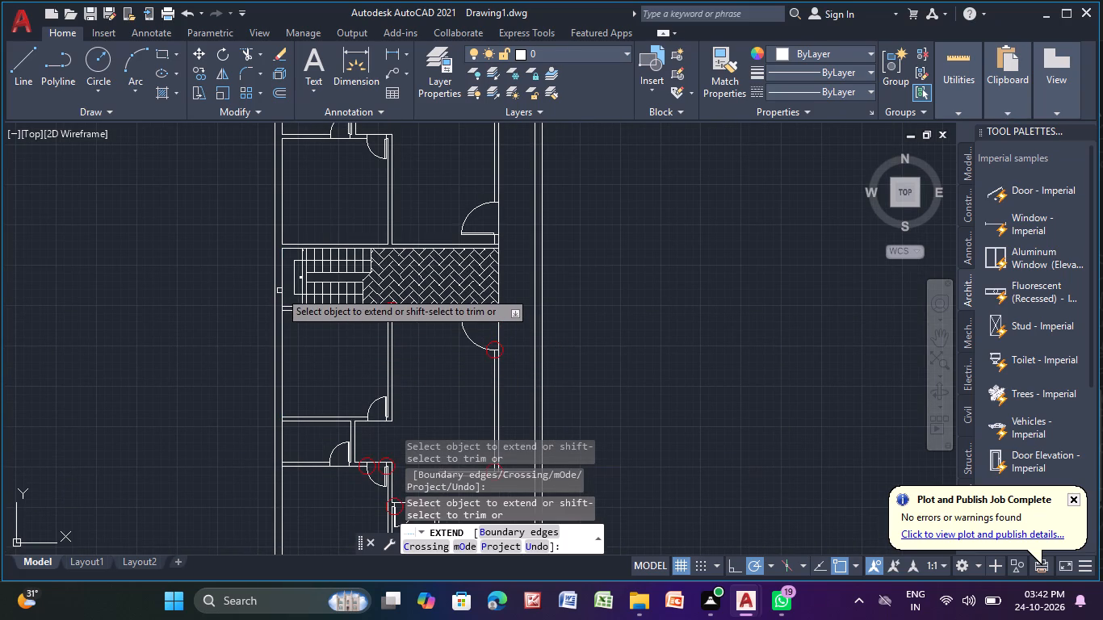
# Extend the left outer wall's inner line across the wall above the stairs and the upper small room's two walls.
pyautogui.moveTo(279, 290); pyautogui.dragTo(279, 443, button='middle')
pyautogui.scroll(1, 289, 405)
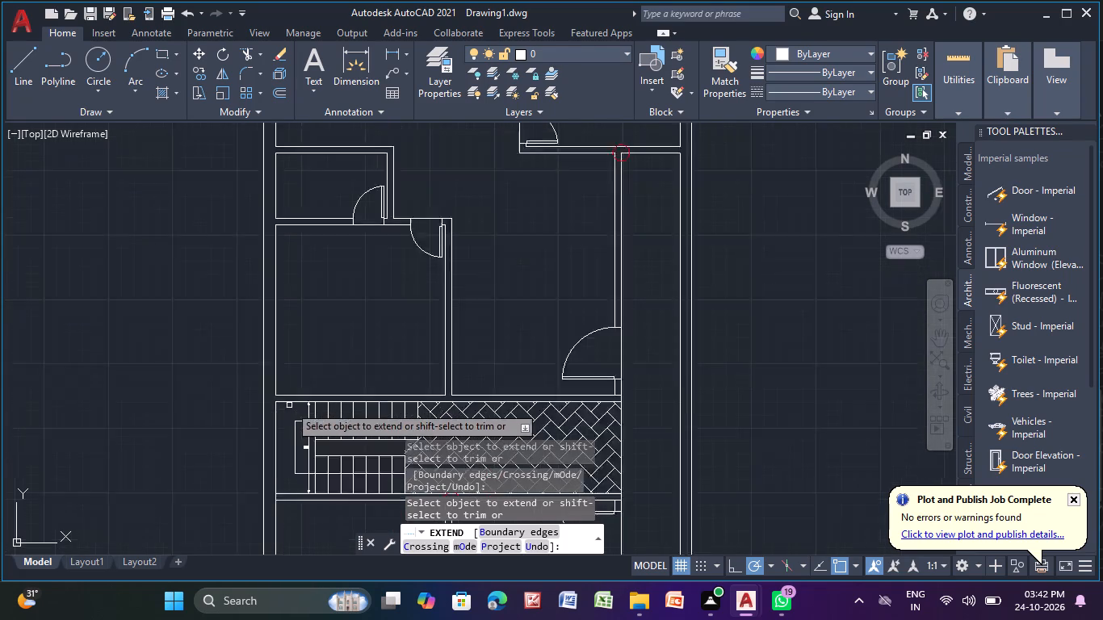
pyautogui.scroll(1, 289, 405)
pyautogui.click(268, 415)
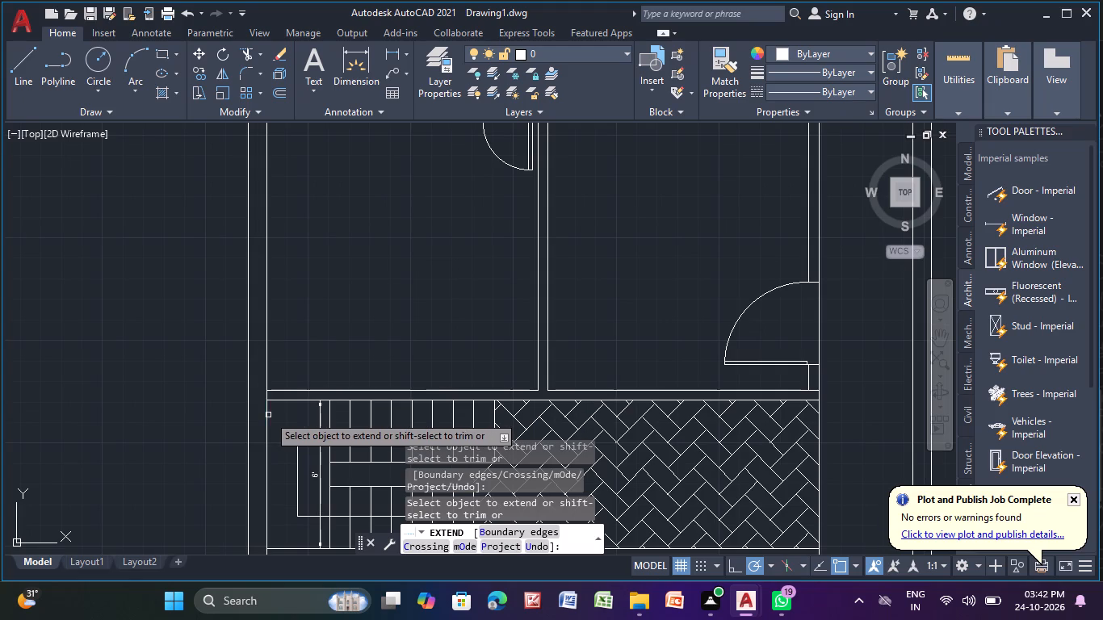
pyautogui.scroll(-2, 300, 296)
pyautogui.moveTo(300, 296); pyautogui.dragTo(254, 530, button='middle')
pyautogui.scroll(3, 237, 472)
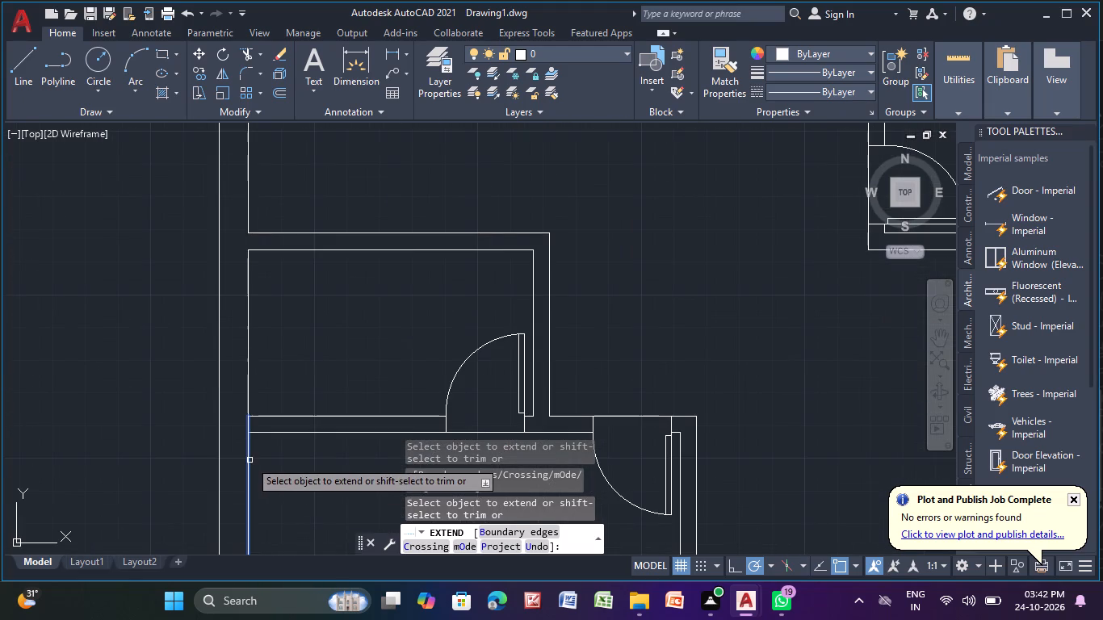
pyautogui.click(250, 459)
pyautogui.moveTo(271, 370); pyautogui.dragTo(266, 574, button='middle')
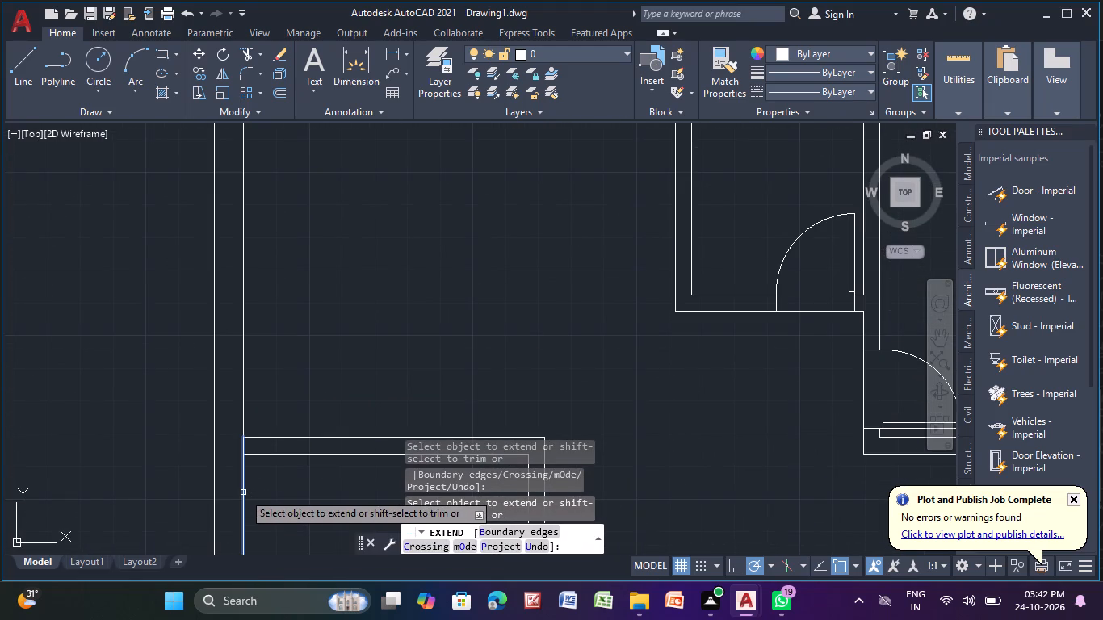
pyautogui.click(242, 492)
pyautogui.scroll(-3, 258, 479)
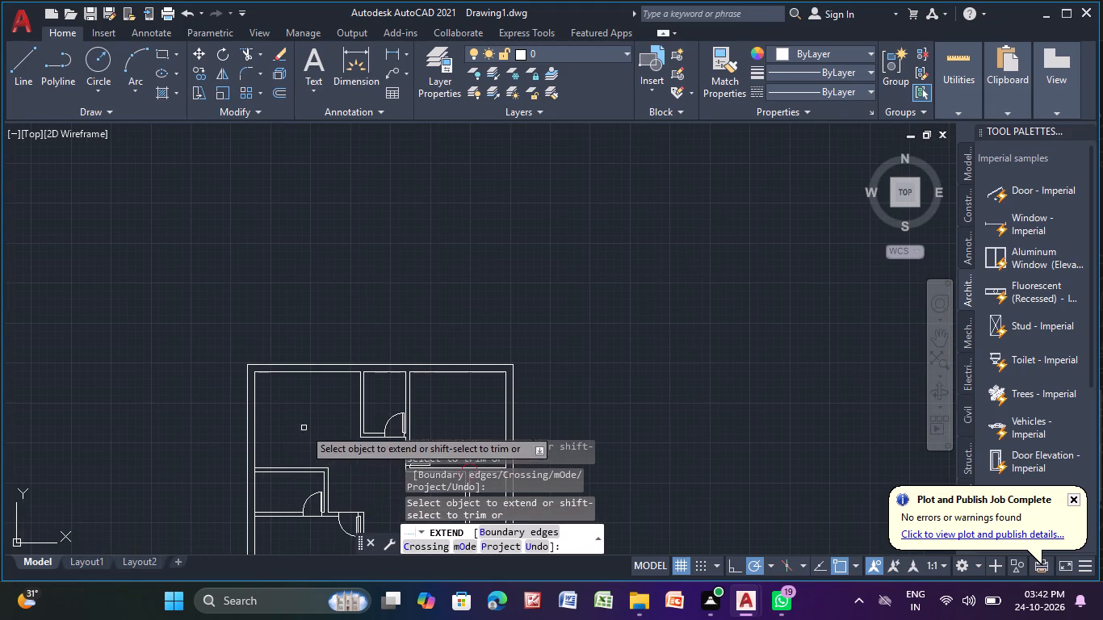
# Extend the top outer wall's inner line across the ends of the small top-middle room's two side walls.
pyautogui.moveTo(304, 428); pyautogui.dragTo(173, 509, button='middle')
pyautogui.scroll(3, 262, 476)
pyautogui.moveTo(262, 476); pyautogui.dragTo(817, 599, button='middle')
pyautogui.moveTo(713, 541); pyautogui.dragTo(710, 538, button='middle')
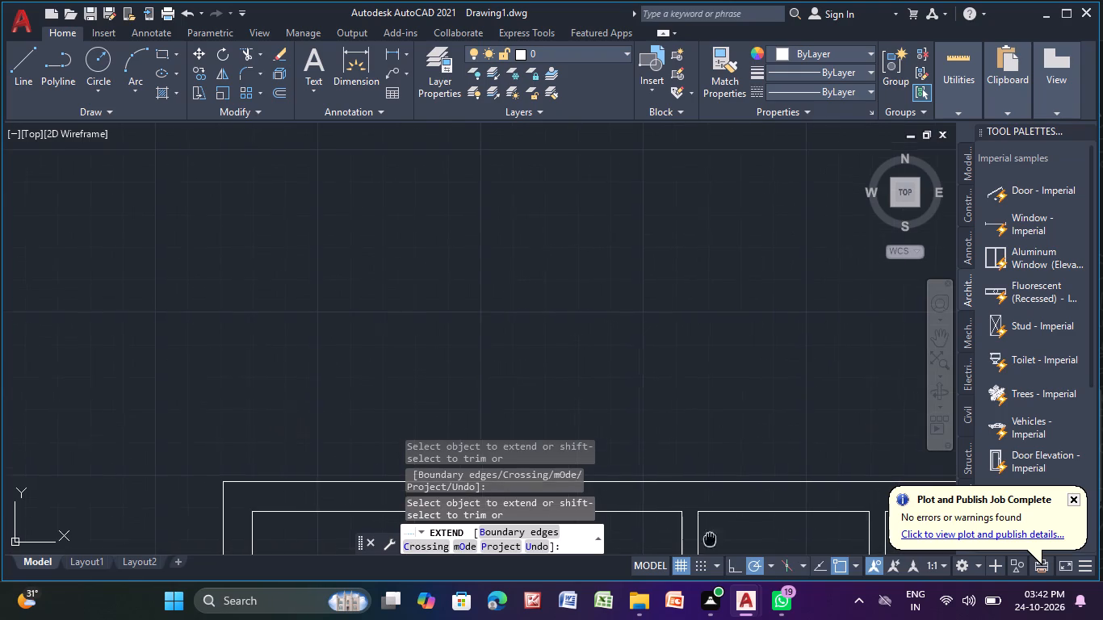
pyautogui.moveTo(710, 538); pyautogui.dragTo(321, 303, button='middle')
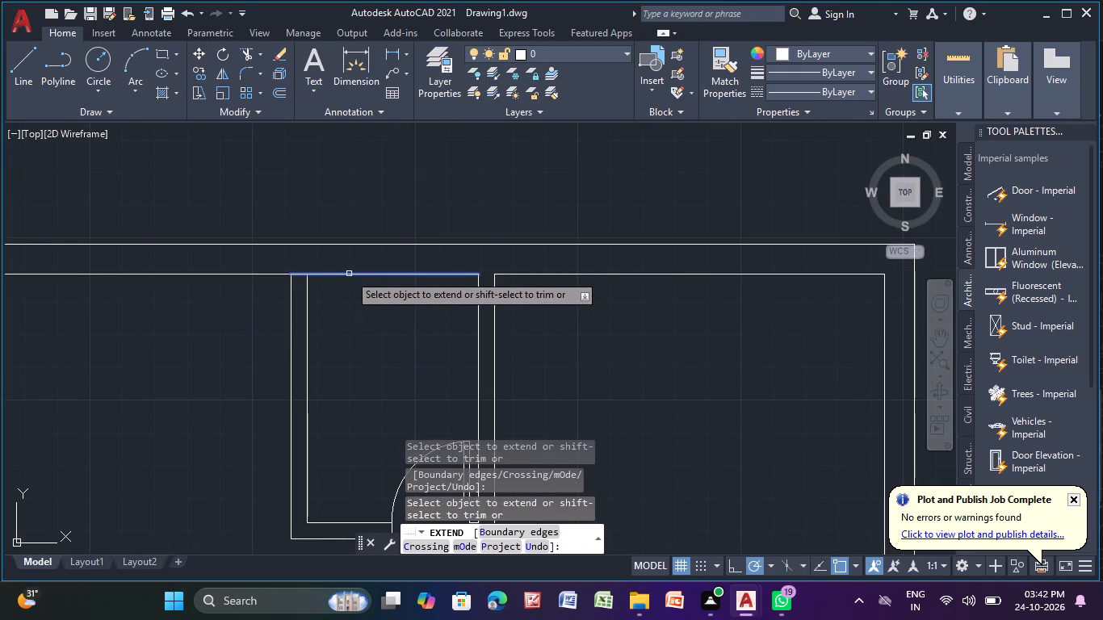
pyautogui.click(349, 274)
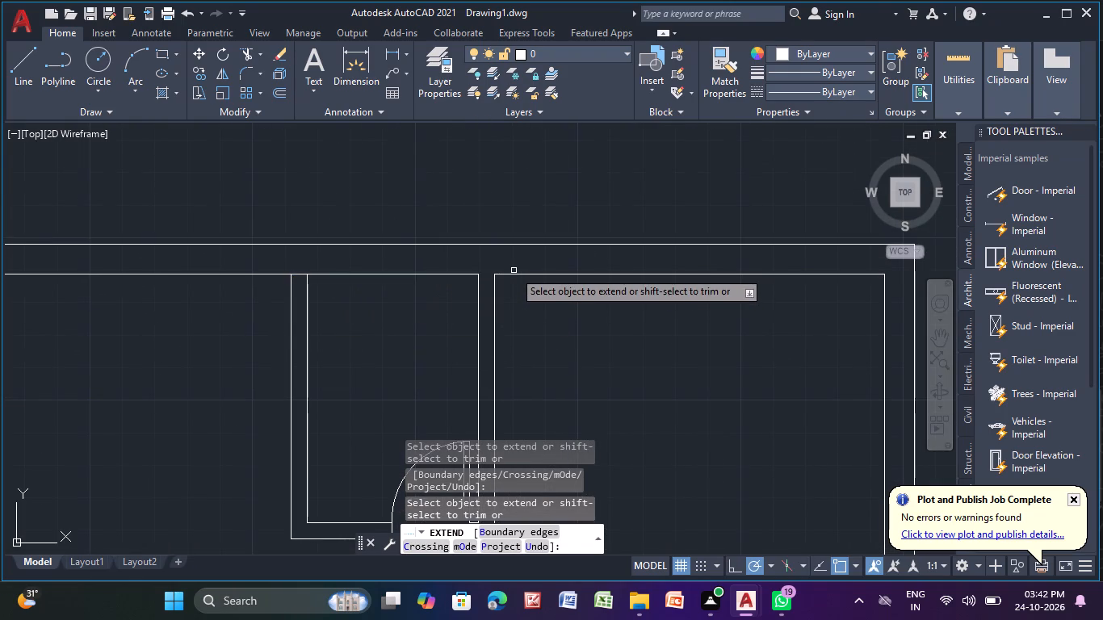
pyautogui.click(513, 274)
# Extend the right outer wall's inner line down across the end of the upper-right room's bottom wall.
pyautogui.scroll(-2, 515, 305)
pyautogui.moveTo(545, 350); pyautogui.dragTo(500, 206, button='middle')
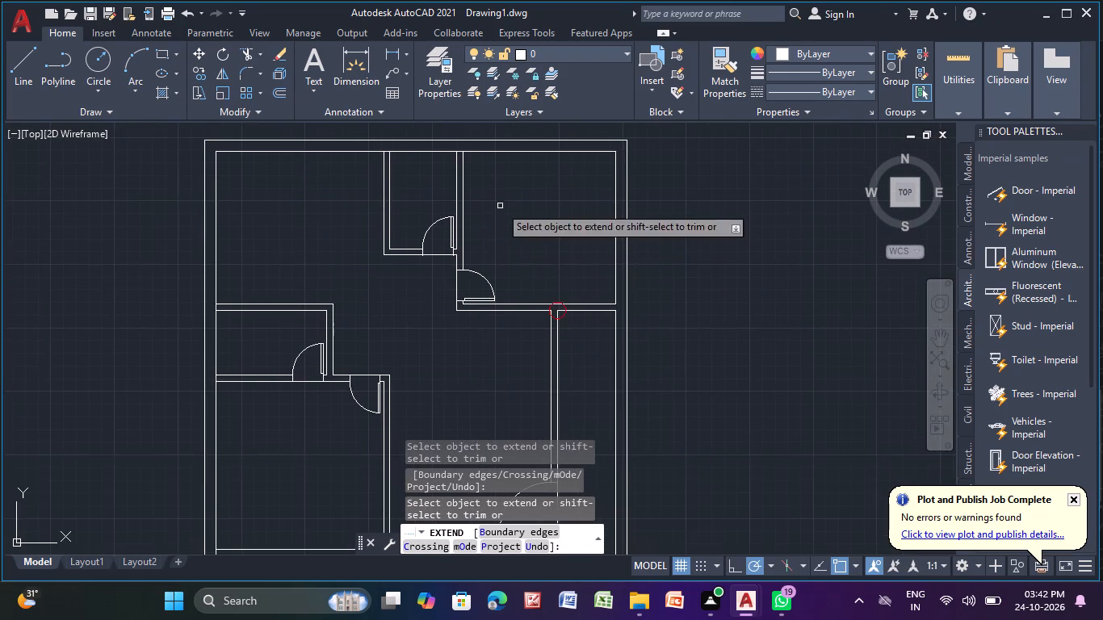
pyautogui.click(616, 282)
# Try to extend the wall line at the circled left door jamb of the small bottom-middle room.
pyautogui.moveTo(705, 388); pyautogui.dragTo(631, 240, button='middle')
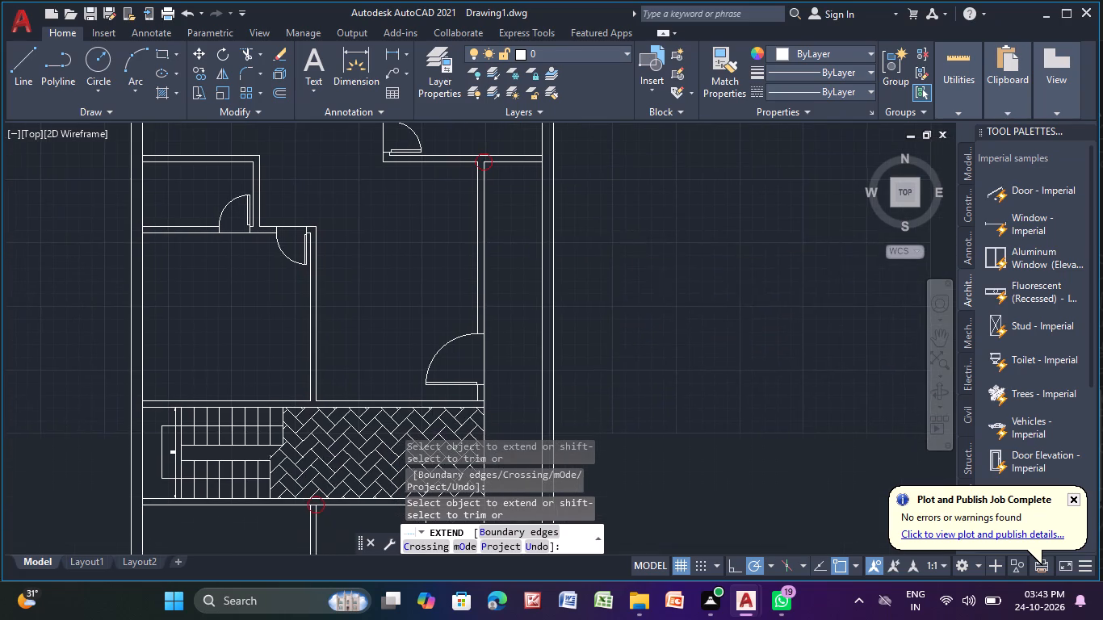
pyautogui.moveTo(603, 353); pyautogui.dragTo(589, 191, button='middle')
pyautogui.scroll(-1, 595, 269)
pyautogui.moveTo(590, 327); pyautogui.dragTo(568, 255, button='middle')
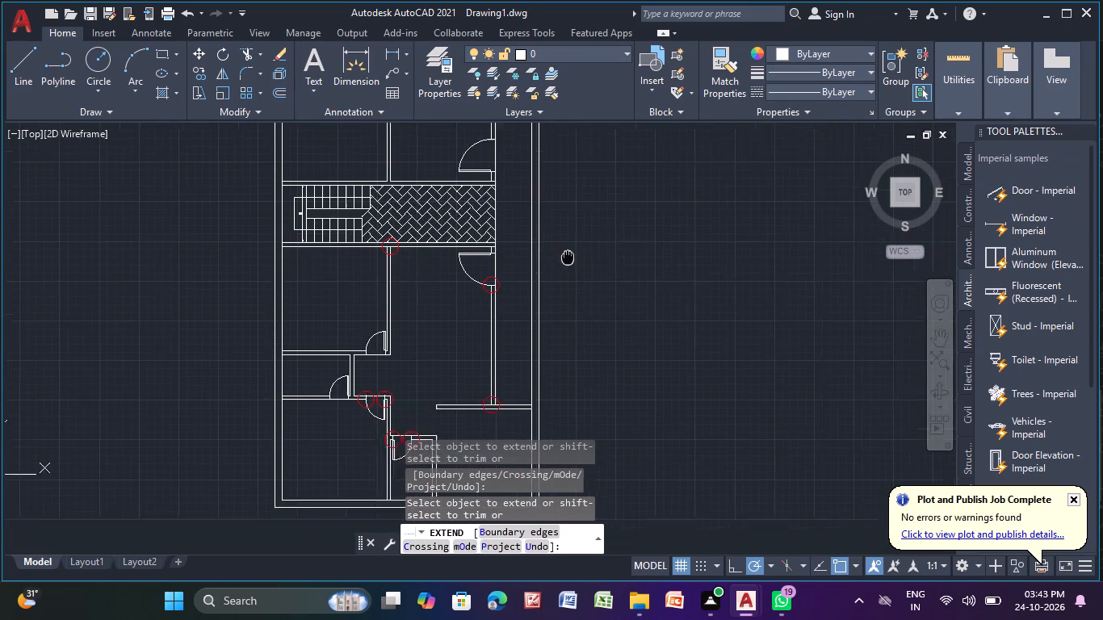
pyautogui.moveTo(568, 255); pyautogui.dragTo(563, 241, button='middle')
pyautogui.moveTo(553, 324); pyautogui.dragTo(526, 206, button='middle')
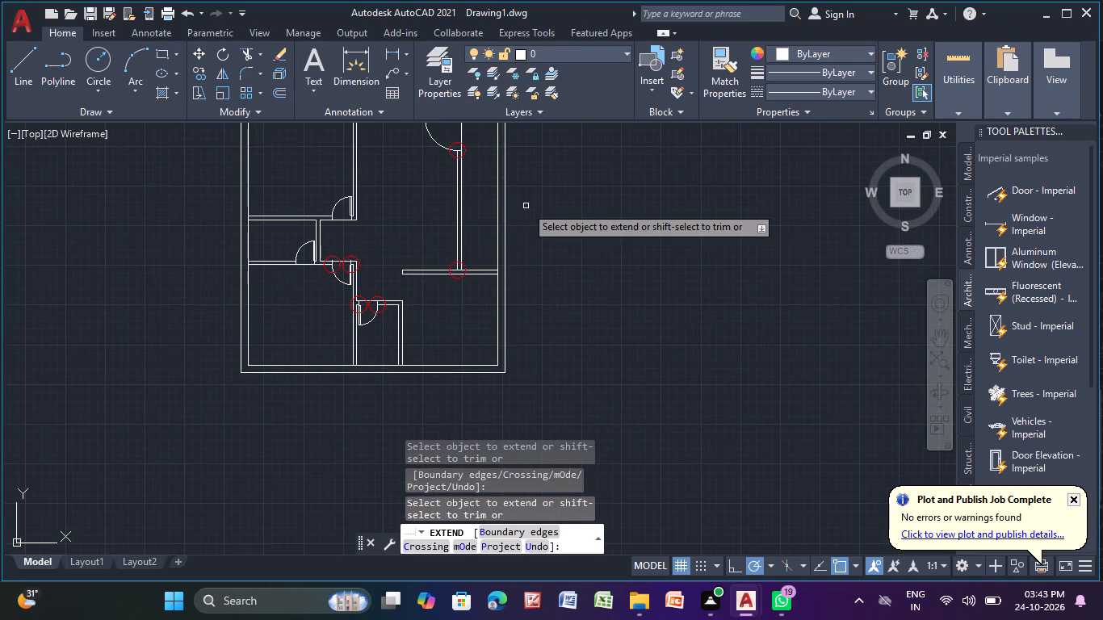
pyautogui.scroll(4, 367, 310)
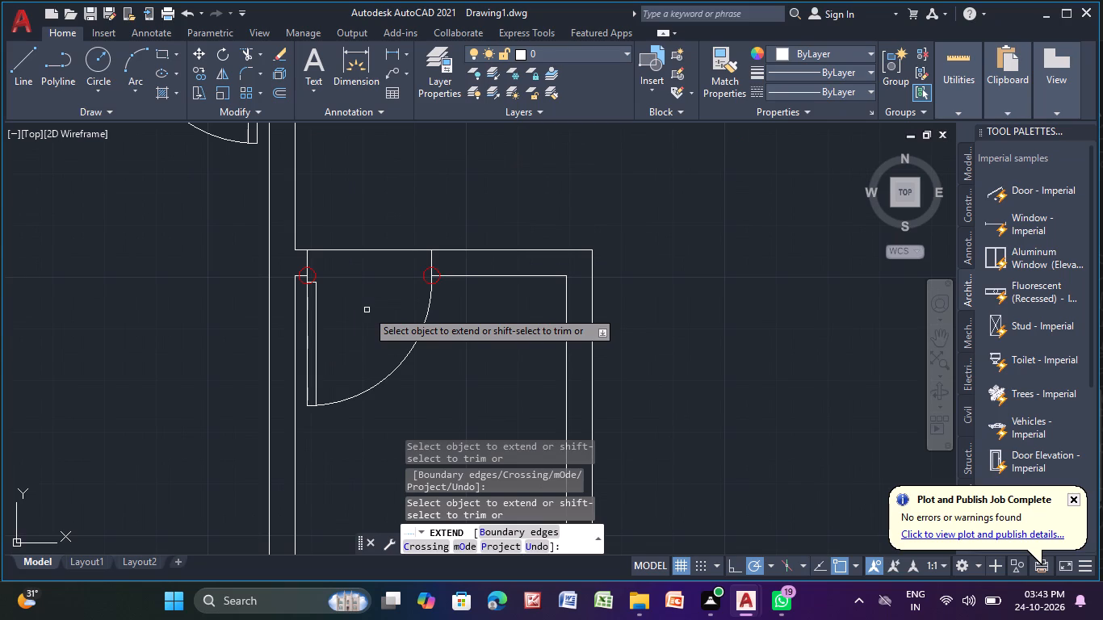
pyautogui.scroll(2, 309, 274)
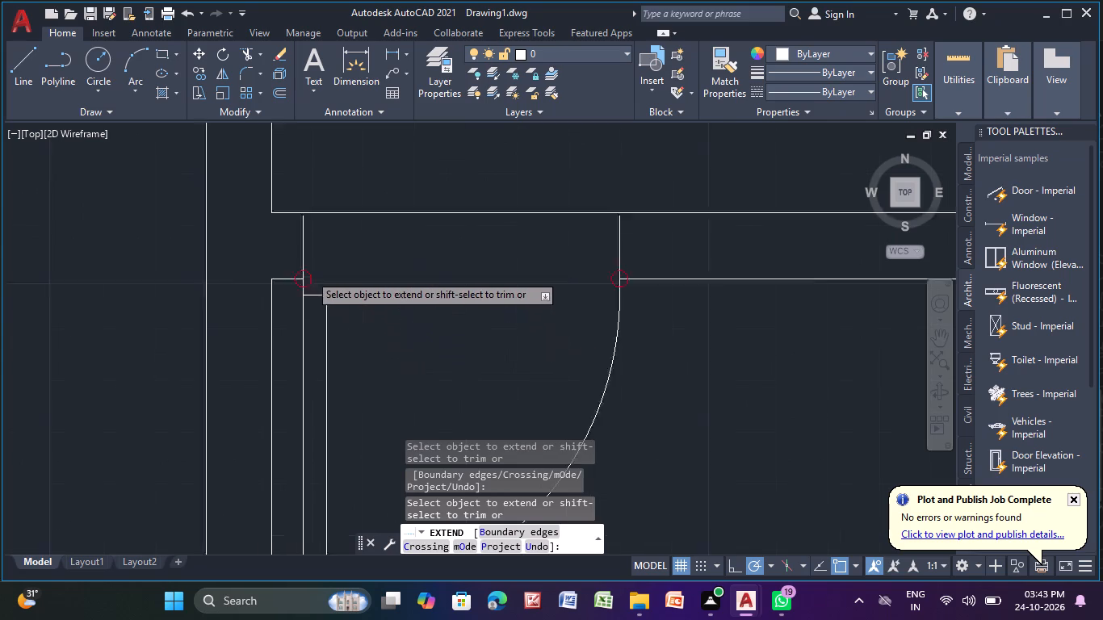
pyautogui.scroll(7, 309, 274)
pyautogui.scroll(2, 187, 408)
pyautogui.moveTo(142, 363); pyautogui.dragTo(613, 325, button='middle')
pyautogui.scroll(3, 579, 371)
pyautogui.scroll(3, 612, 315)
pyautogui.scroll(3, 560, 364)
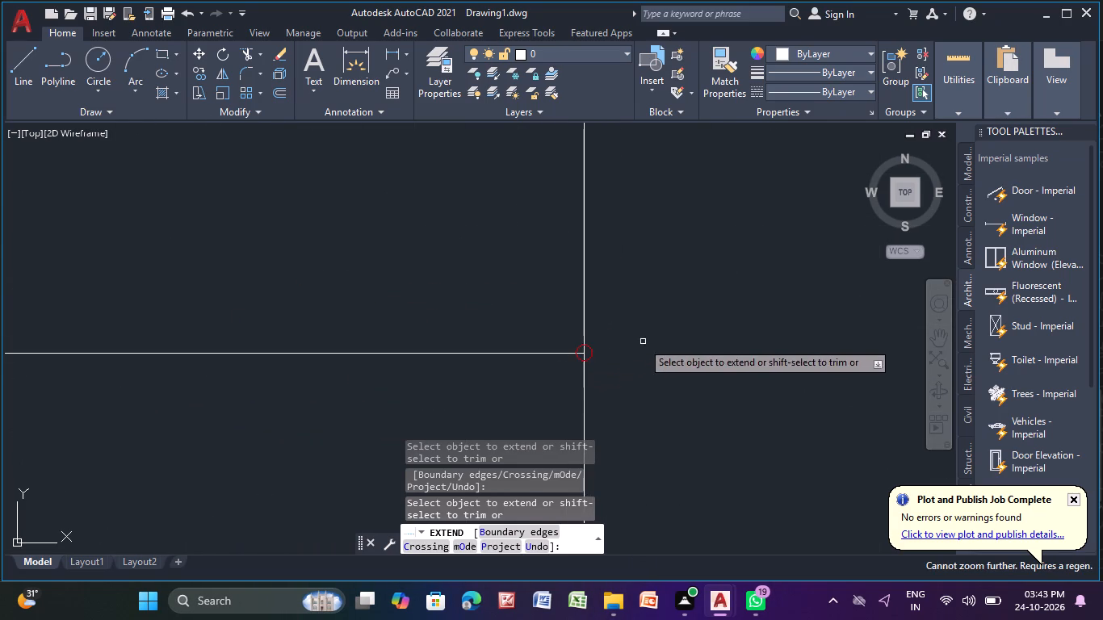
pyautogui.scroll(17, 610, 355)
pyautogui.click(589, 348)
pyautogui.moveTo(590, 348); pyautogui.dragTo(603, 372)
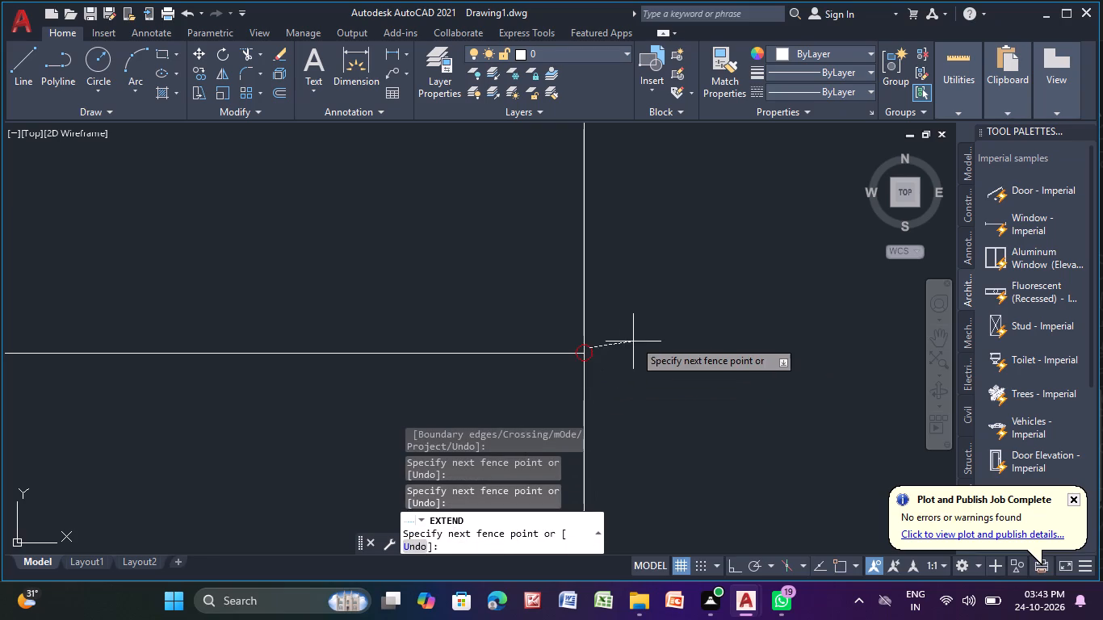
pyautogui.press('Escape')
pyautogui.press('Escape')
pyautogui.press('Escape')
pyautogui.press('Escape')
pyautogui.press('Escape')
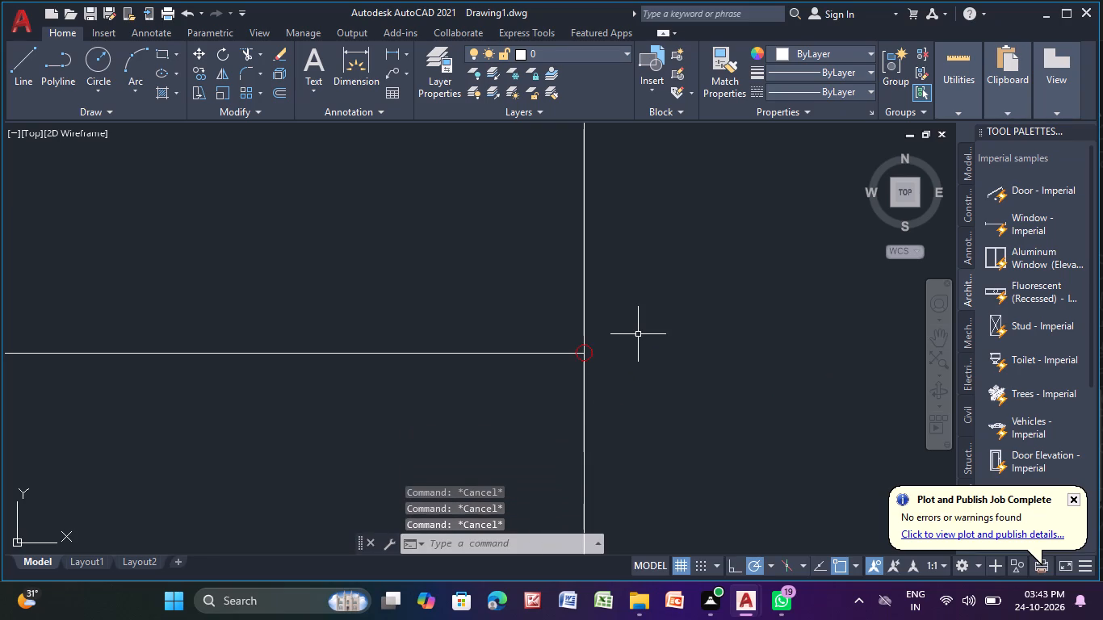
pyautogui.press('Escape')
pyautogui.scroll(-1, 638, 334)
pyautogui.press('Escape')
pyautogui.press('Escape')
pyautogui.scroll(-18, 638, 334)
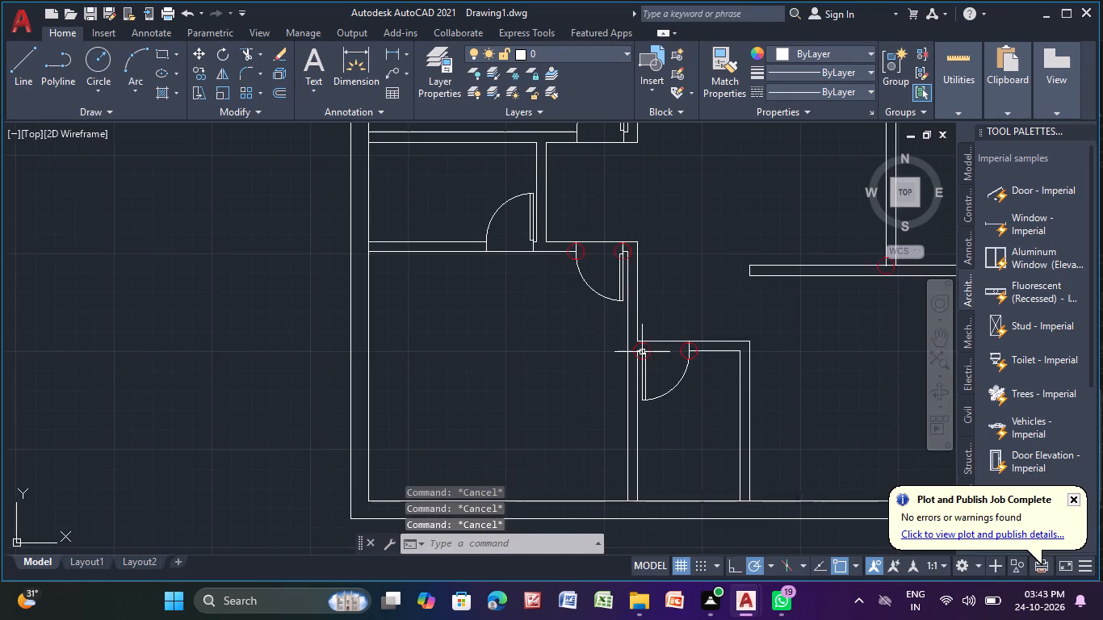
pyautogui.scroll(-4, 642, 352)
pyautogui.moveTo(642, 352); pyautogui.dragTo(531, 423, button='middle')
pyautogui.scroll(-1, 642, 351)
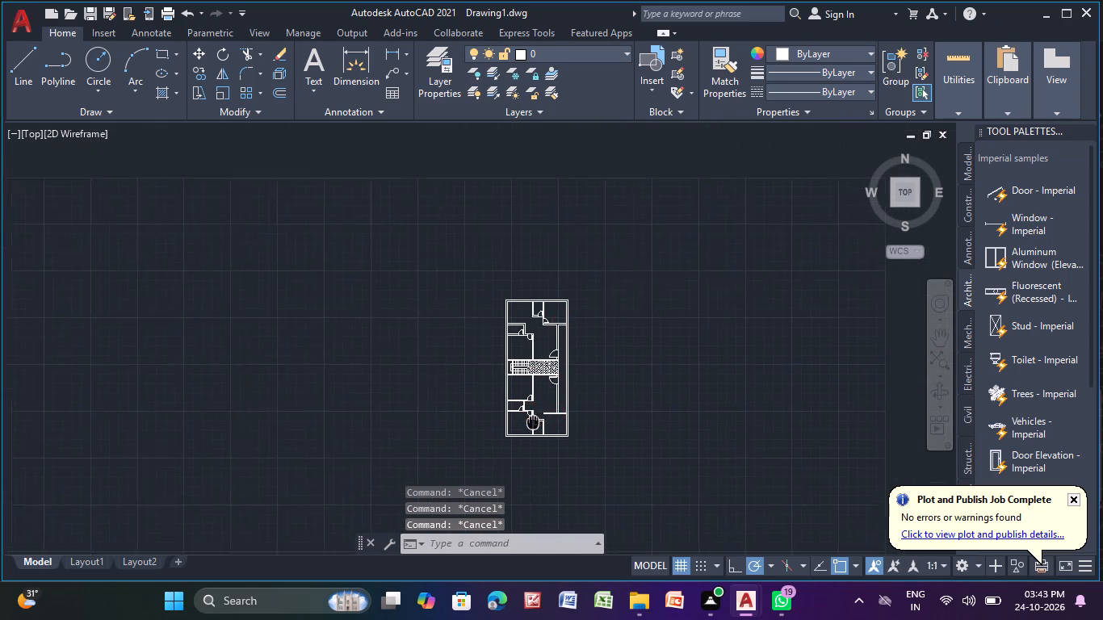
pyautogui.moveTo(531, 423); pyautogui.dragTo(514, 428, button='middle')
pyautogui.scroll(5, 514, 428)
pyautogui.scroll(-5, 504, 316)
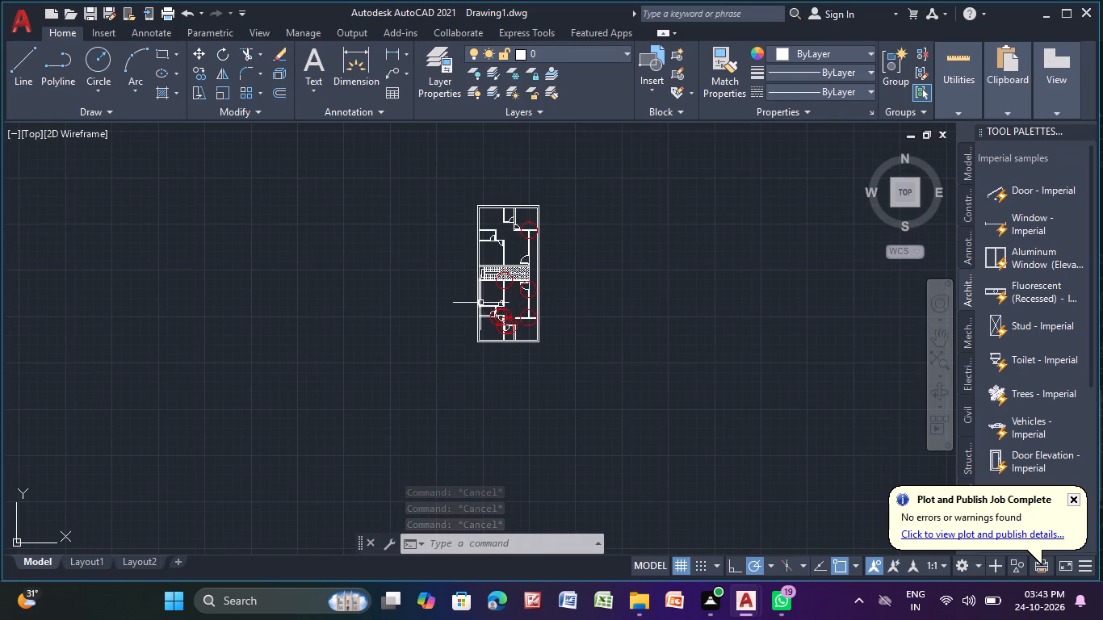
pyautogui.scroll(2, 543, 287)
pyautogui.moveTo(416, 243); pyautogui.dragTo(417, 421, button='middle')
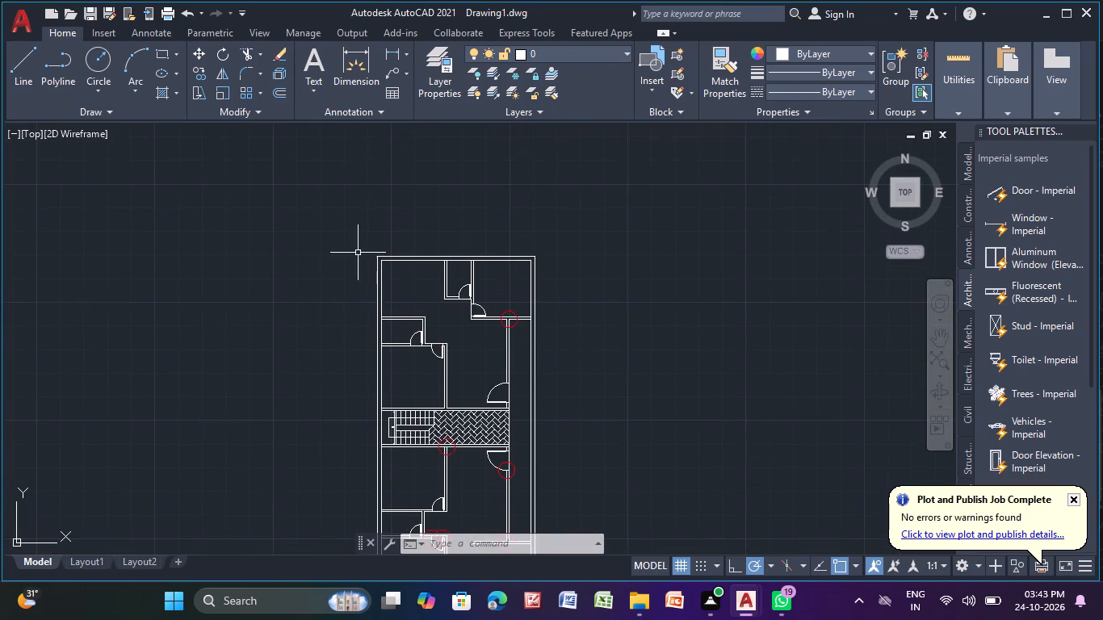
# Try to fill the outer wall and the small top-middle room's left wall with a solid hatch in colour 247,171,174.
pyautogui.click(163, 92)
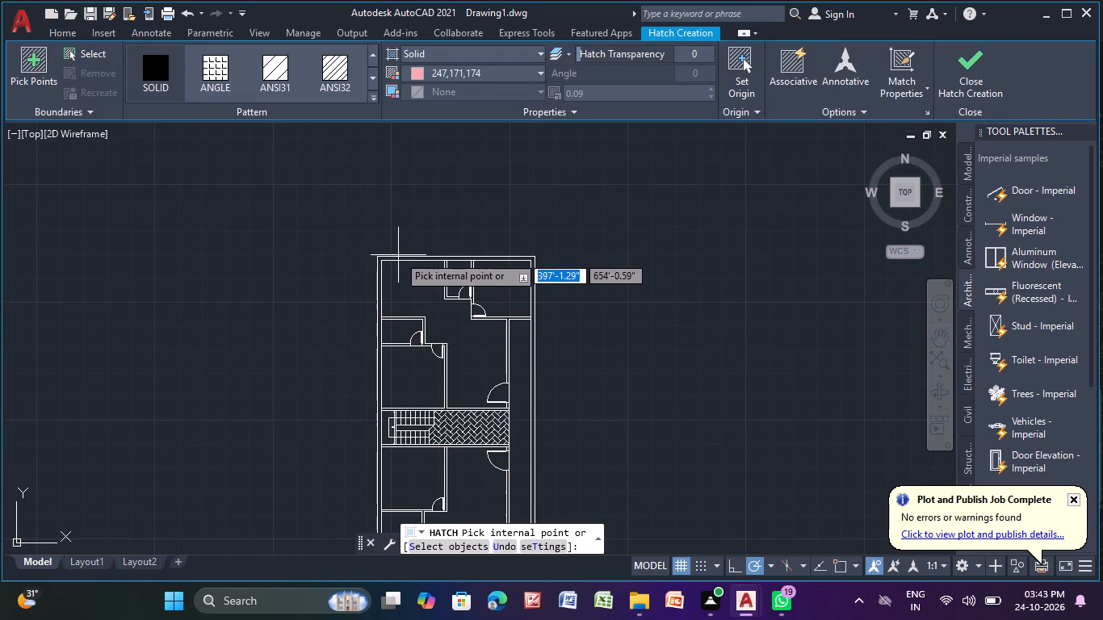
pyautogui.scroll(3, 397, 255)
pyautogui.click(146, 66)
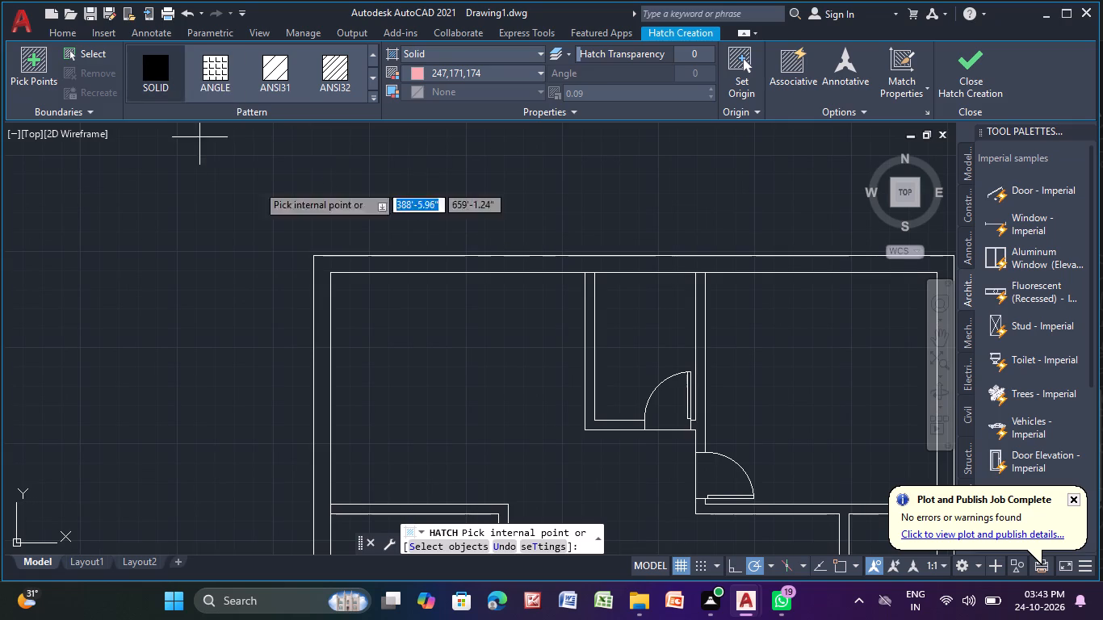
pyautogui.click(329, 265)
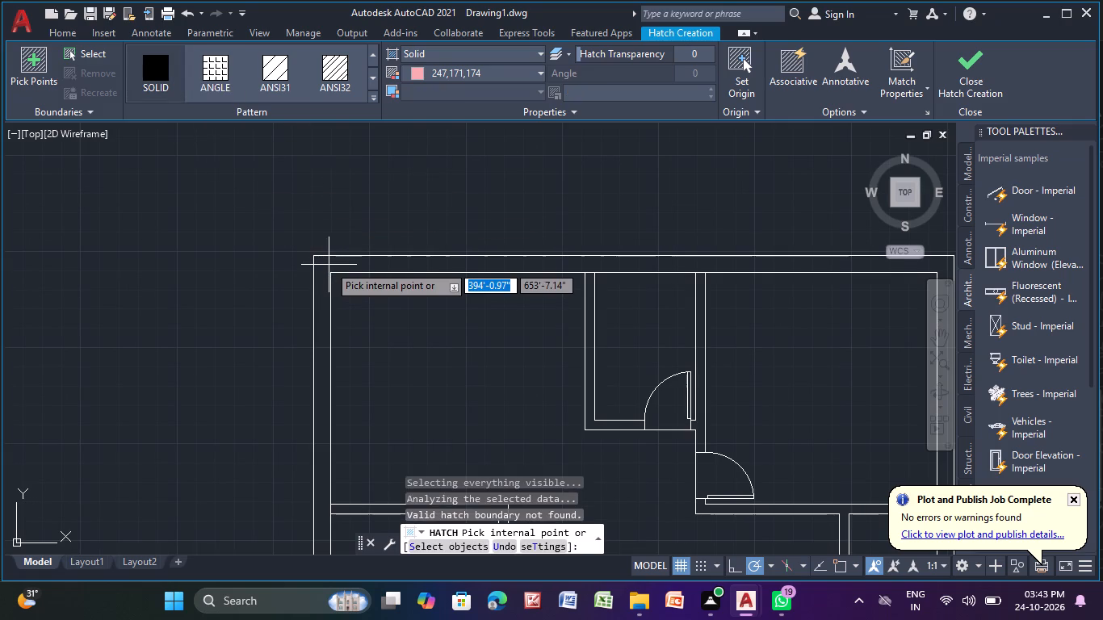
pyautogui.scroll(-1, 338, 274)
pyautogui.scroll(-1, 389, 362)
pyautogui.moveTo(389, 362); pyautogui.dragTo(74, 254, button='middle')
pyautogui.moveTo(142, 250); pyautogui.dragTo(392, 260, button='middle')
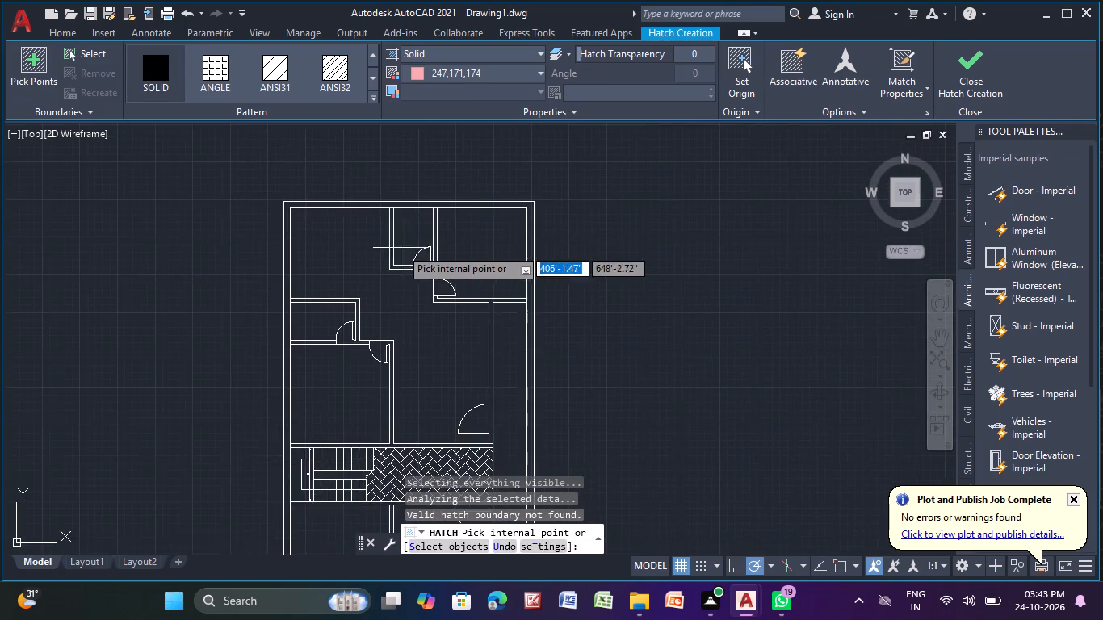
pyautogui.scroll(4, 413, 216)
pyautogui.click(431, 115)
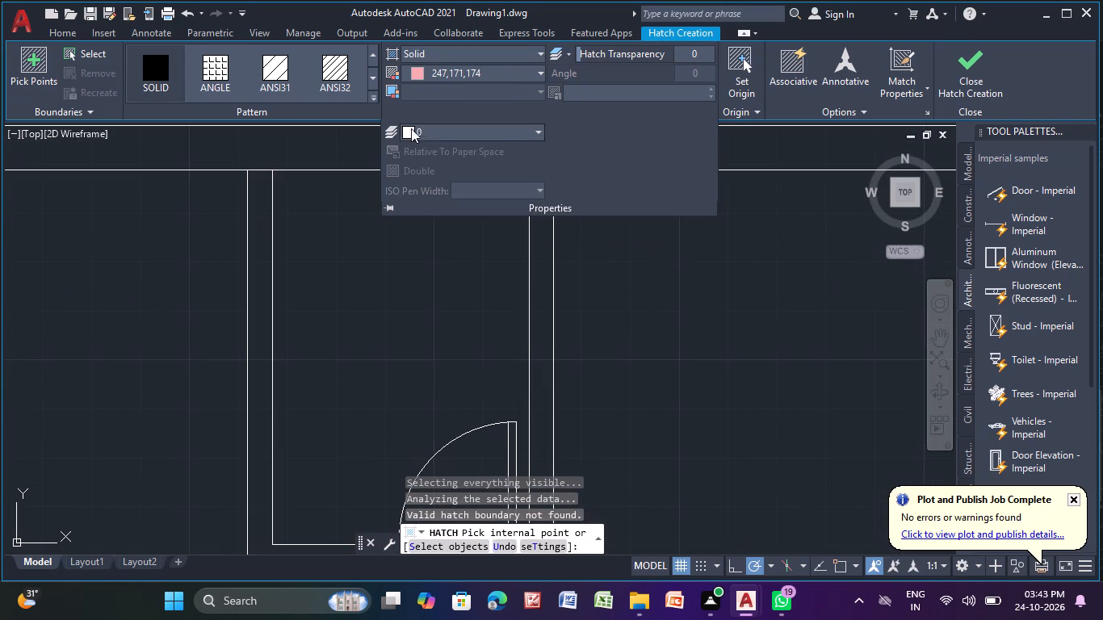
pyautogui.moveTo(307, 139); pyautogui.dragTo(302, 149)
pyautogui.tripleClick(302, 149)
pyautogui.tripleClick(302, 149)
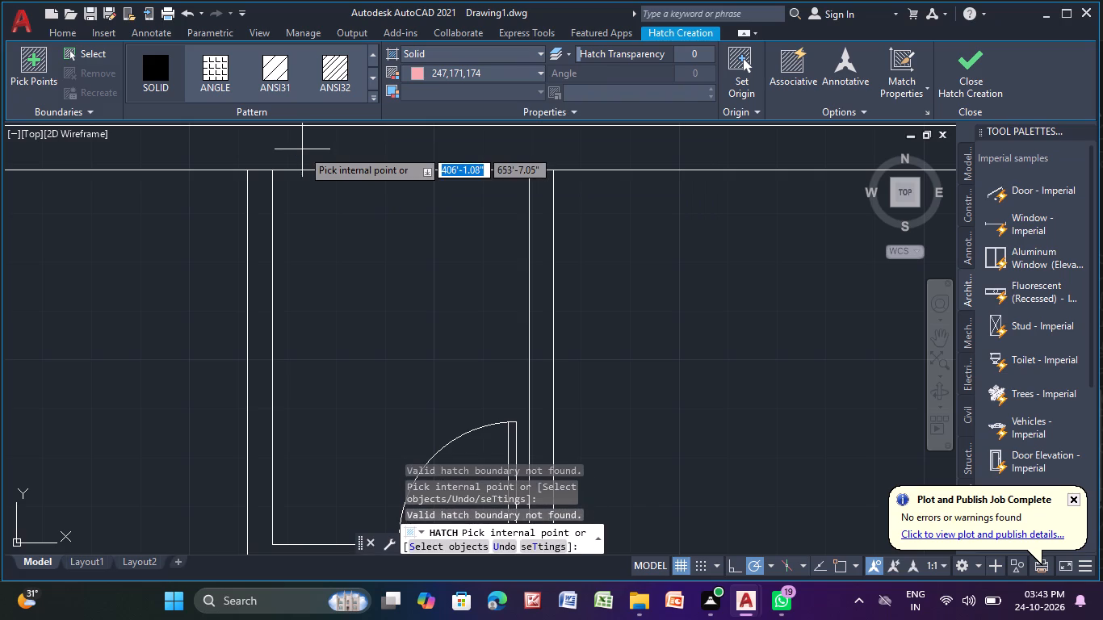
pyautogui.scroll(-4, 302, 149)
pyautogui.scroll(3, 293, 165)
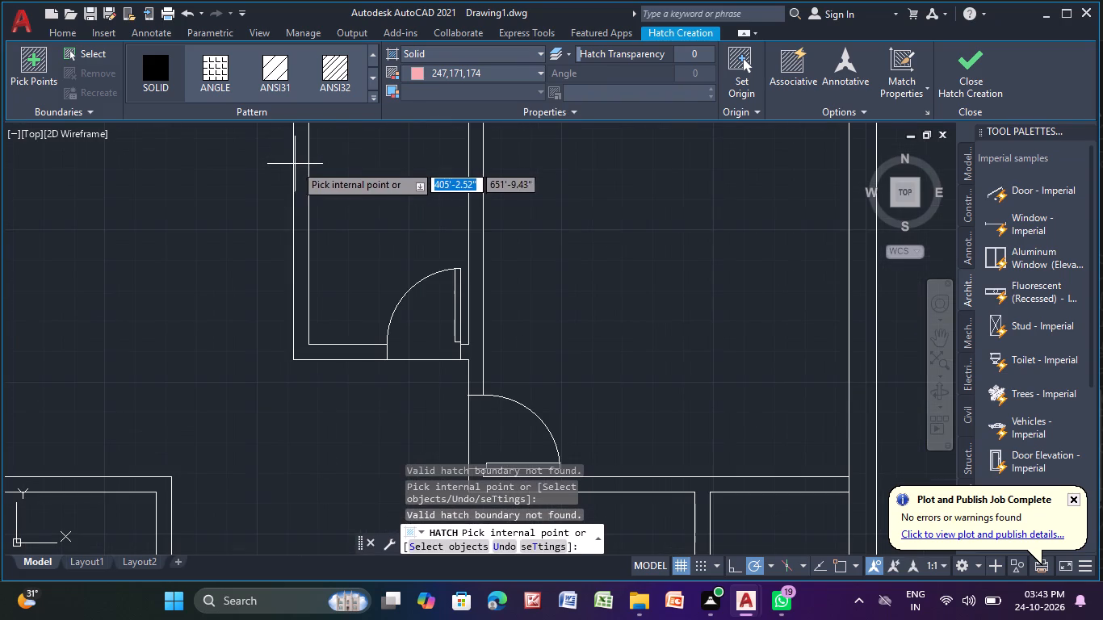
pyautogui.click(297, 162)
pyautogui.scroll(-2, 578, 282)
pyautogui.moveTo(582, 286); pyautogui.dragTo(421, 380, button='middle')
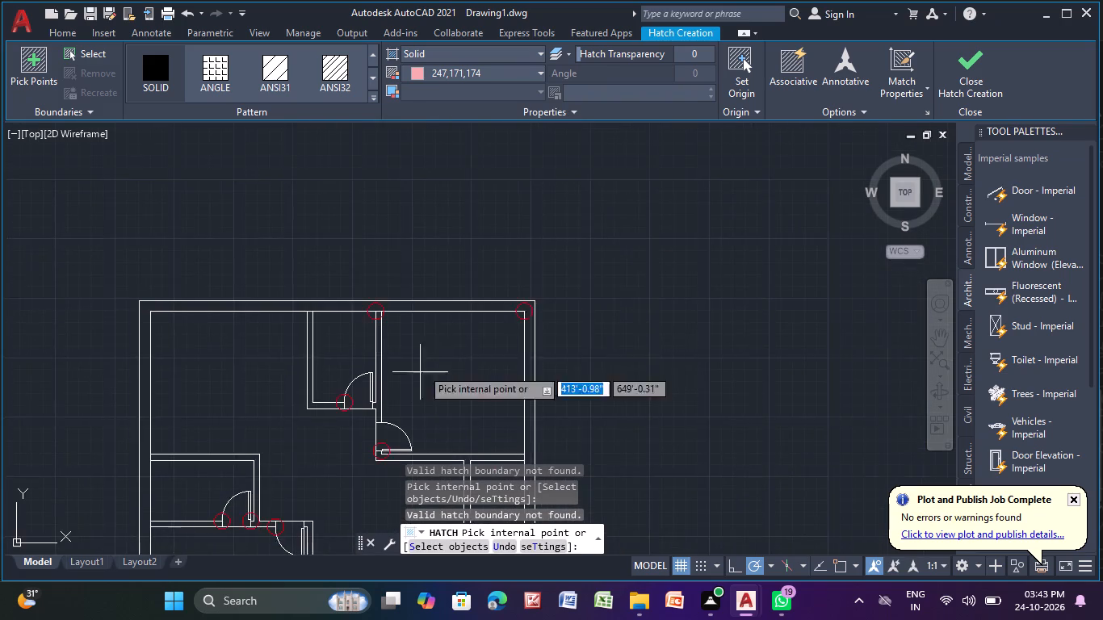
# Examine the circled gap at the upper-right inner corner of the outer wall.
pyautogui.scroll(4, 535, 307)
pyautogui.scroll(10, 464, 336)
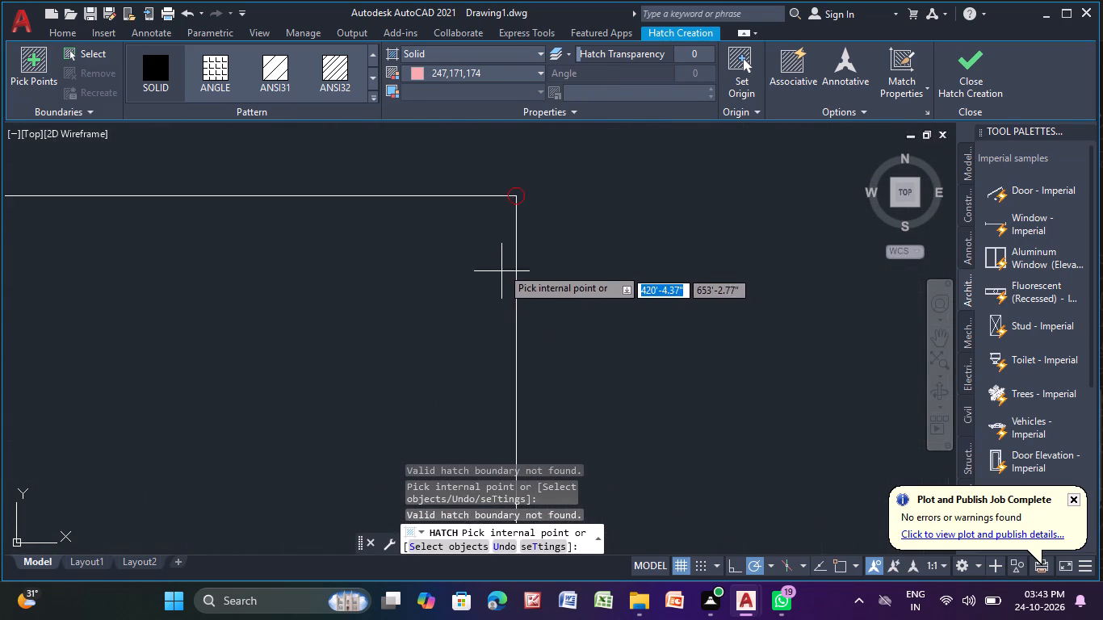
pyautogui.moveTo(497, 220); pyautogui.dragTo(357, 345, button='middle')
pyautogui.scroll(5, 394, 311)
pyautogui.scroll(3, 157, 413)
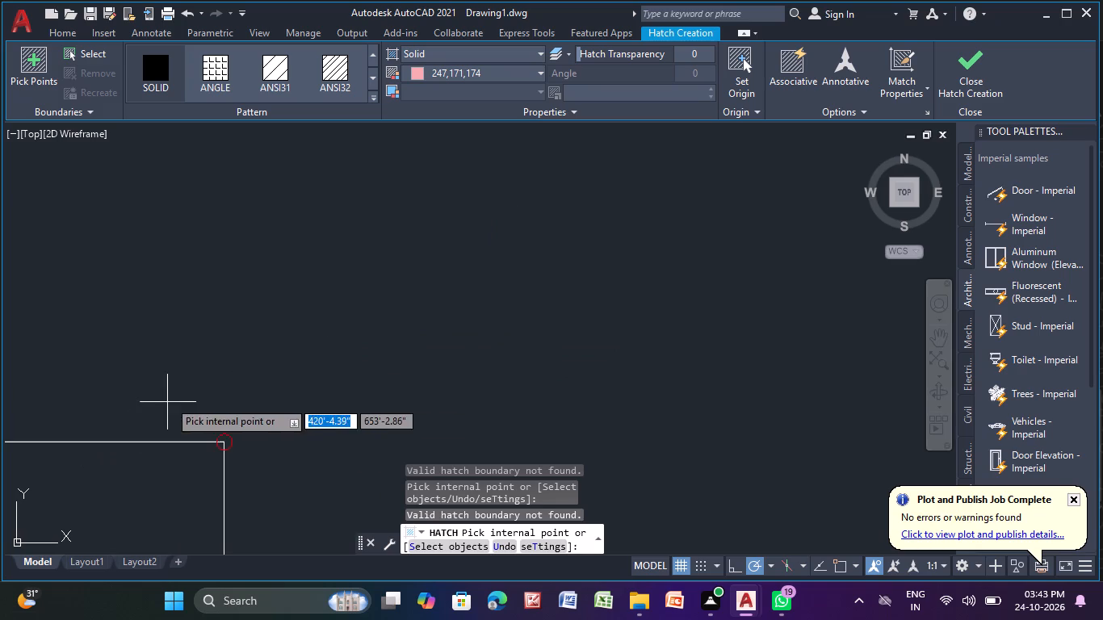
pyautogui.scroll(4, 332, 463)
pyautogui.scroll(4, 237, 467)
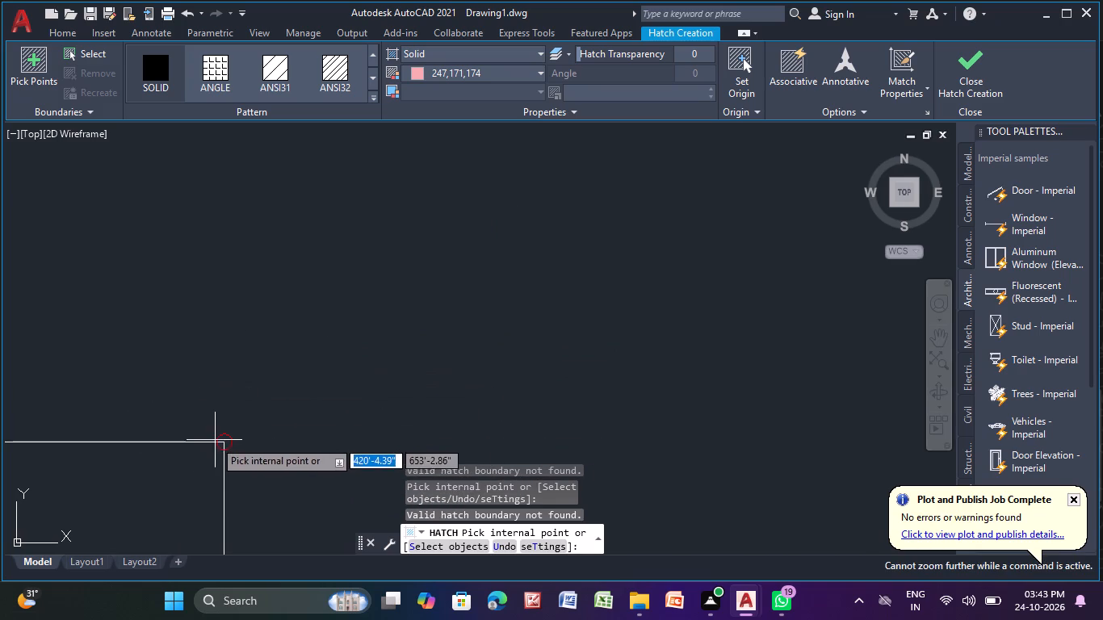
pyautogui.moveTo(223, 444); pyautogui.dragTo(373, 409)
pyautogui.scroll(5, 187, 447)
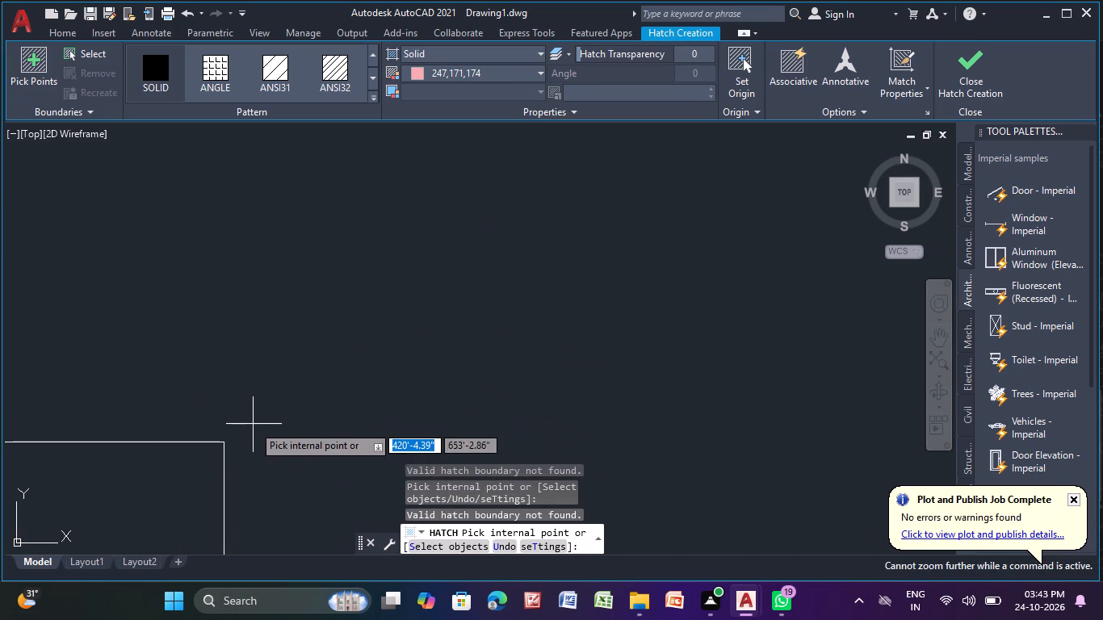
pyautogui.scroll(2, 236, 447)
pyautogui.scroll(-19, 238, 423)
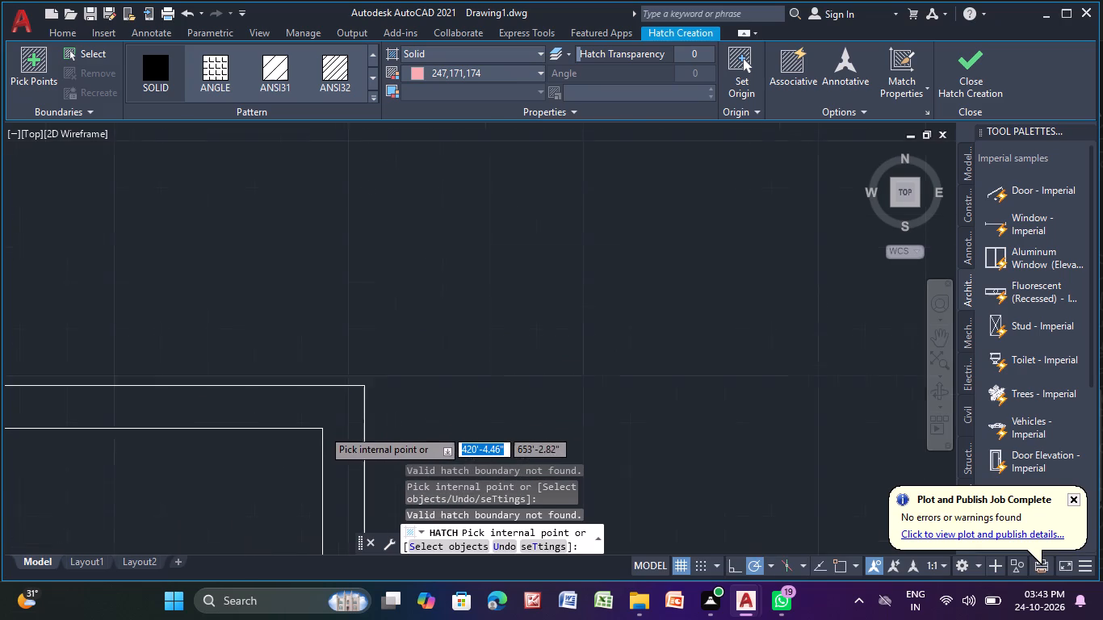
pyautogui.moveTo(322, 429); pyautogui.dragTo(448, 275, button='middle')
pyautogui.scroll(-4, 365, 319)
pyautogui.moveTo(265, 400); pyautogui.dragTo(347, 257, button='middle')
pyautogui.scroll(1, 347, 257)
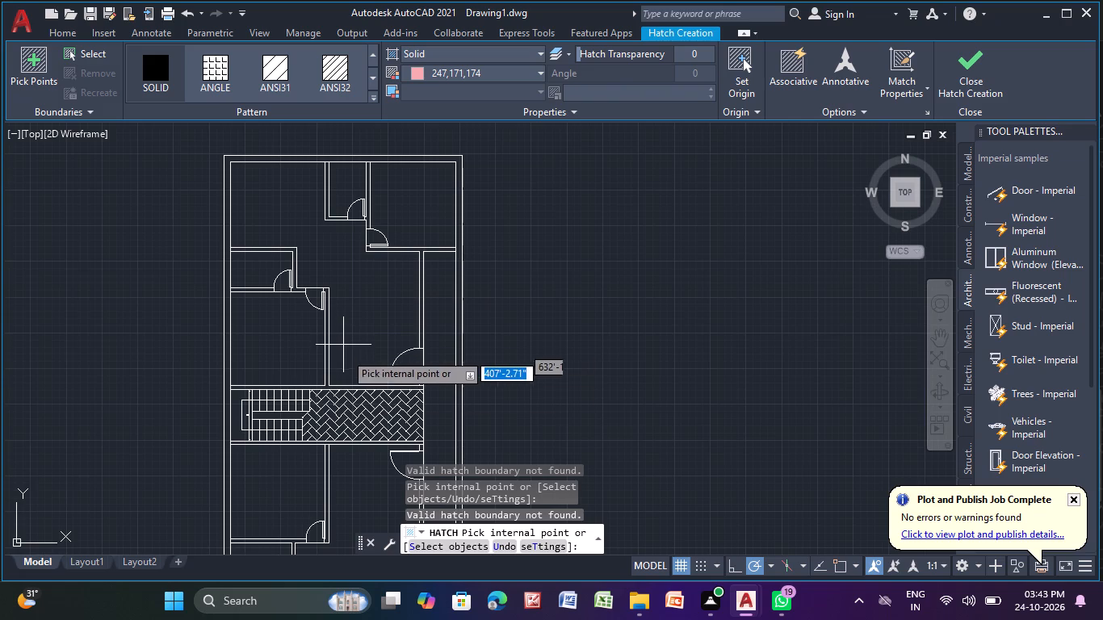
# Hatch the long narrow passage along the right outer wall with the ANGLE pattern in colour 169,83,160.
pyautogui.click(486, 79)
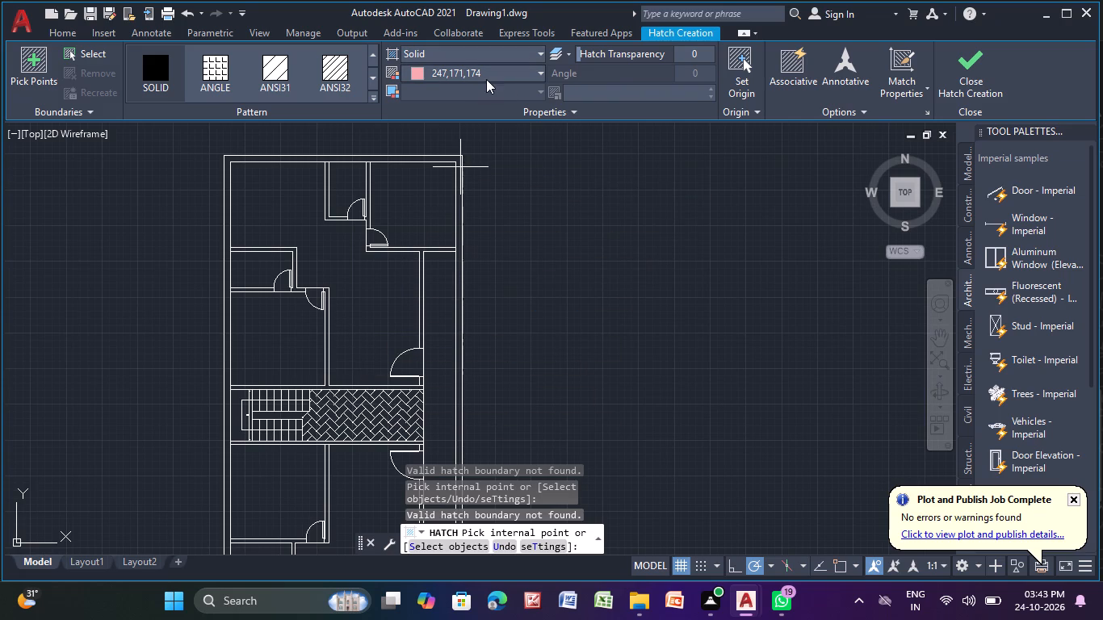
pyautogui.click(474, 170)
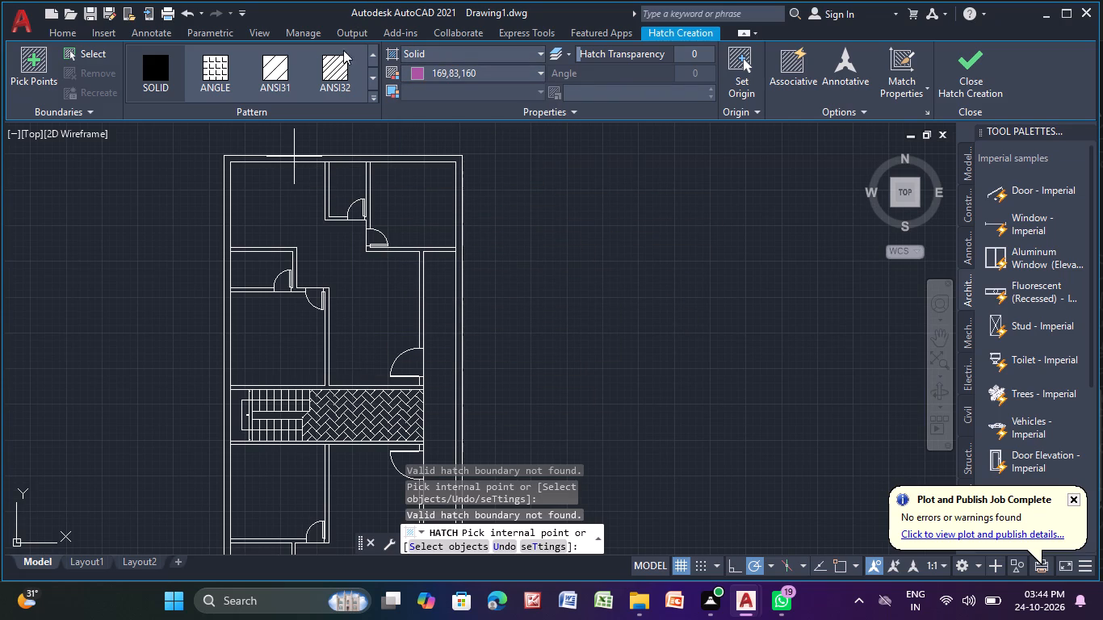
pyautogui.click(227, 82)
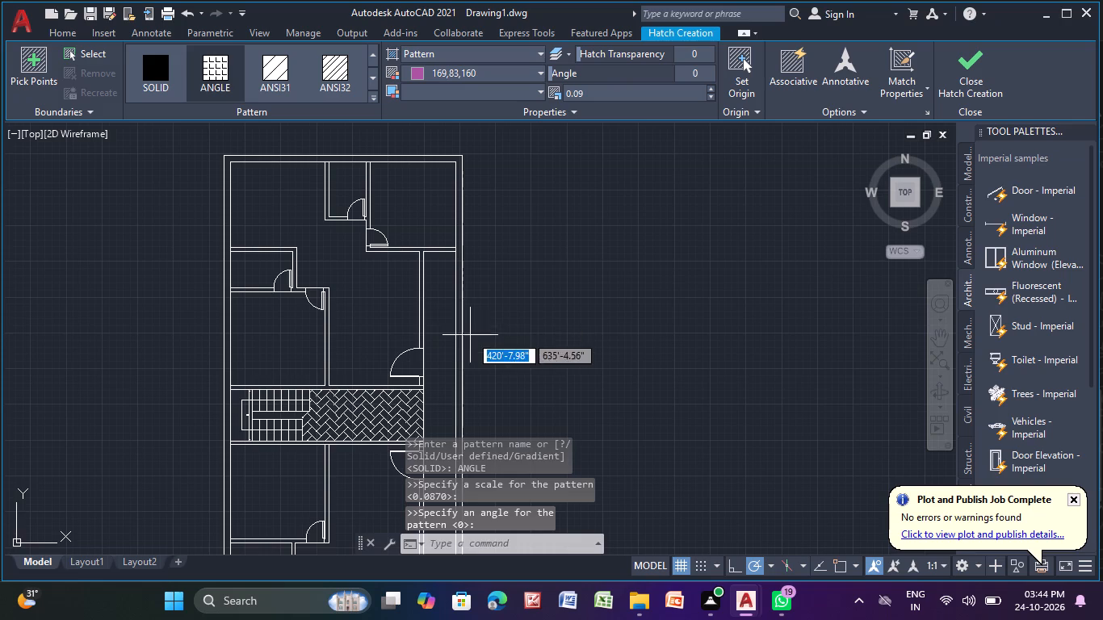
pyautogui.click(434, 337)
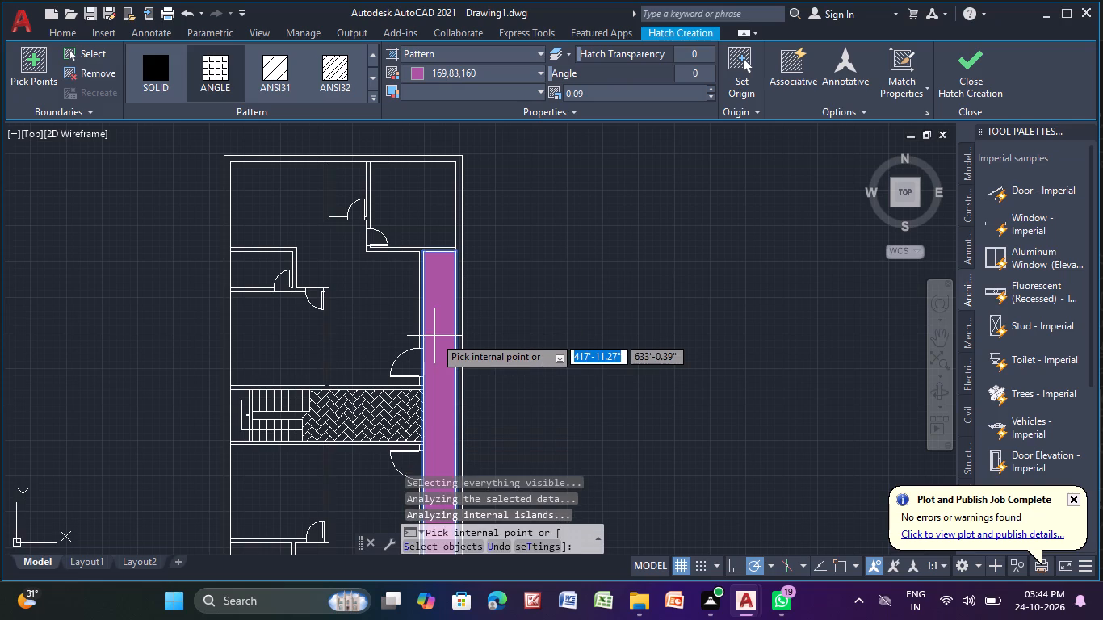
pyautogui.scroll(5, 434, 336)
pyautogui.scroll(-2, 454, 309)
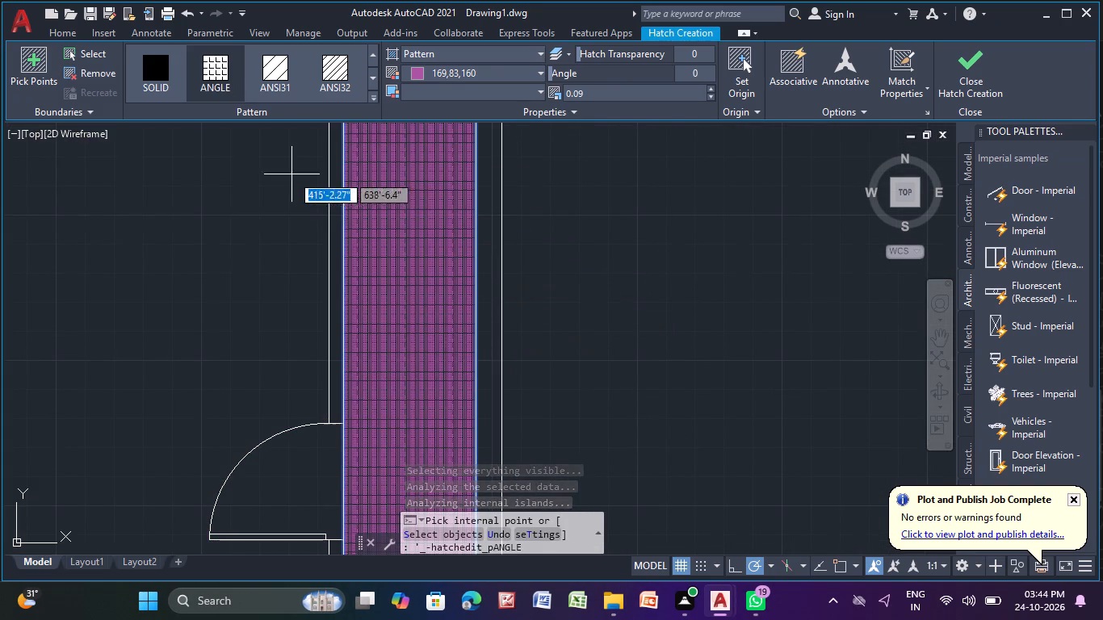
# Set the passage's ANGLE hatch scale to 2.5 and finish the hatch.
pyautogui.click(213, 71)
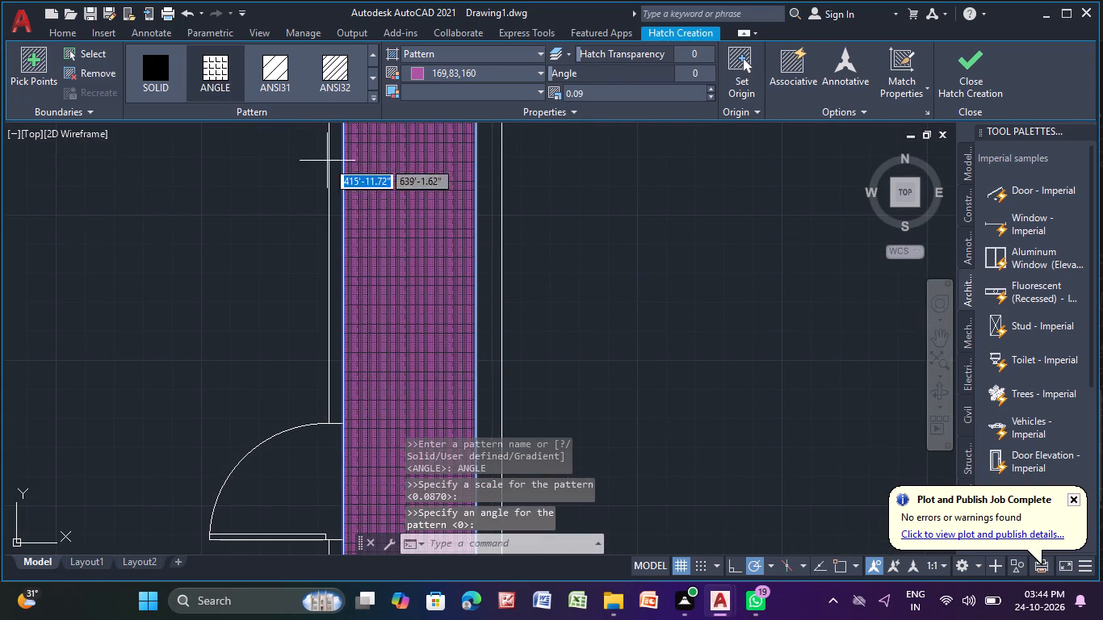
pyautogui.click(711, 86)
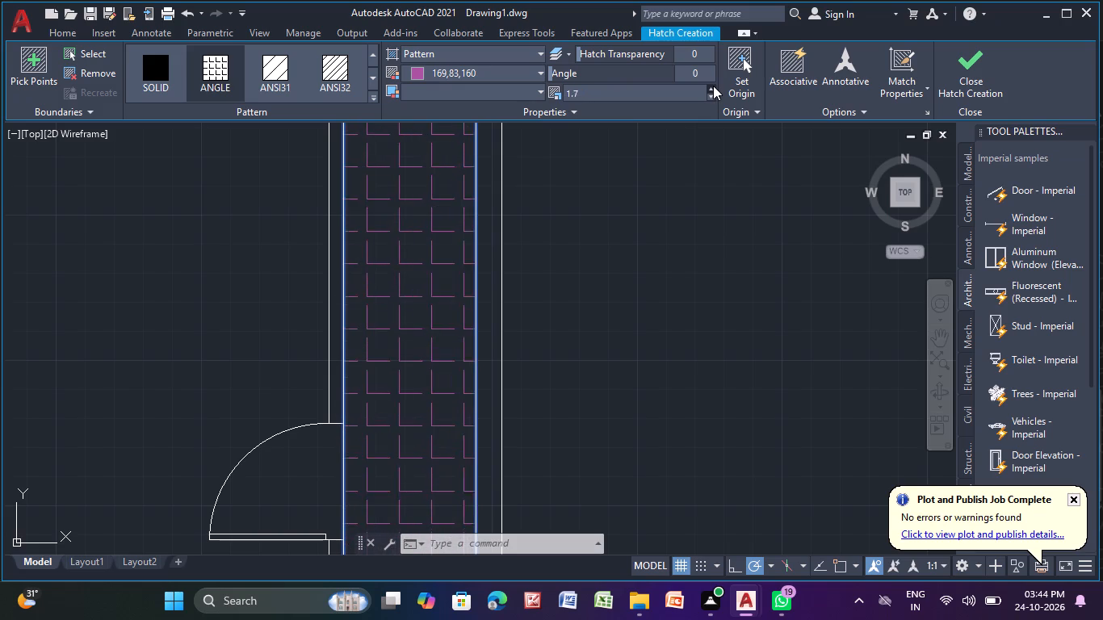
pyautogui.scroll(-4, 660, 196)
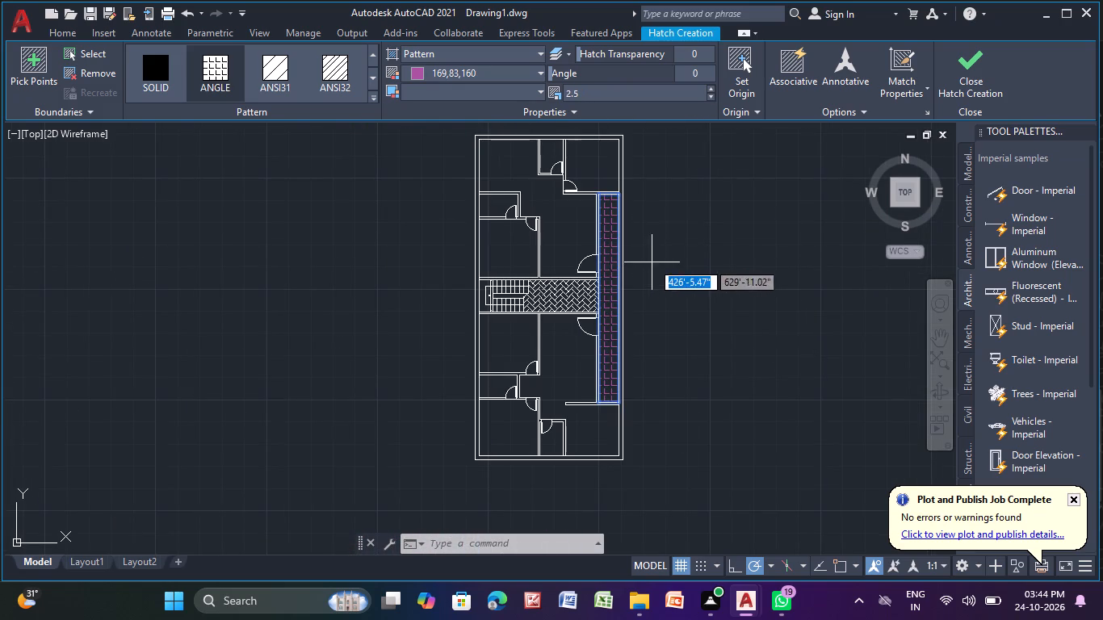
pyautogui.moveTo(698, 232); pyautogui.dragTo(590, 258, button='middle')
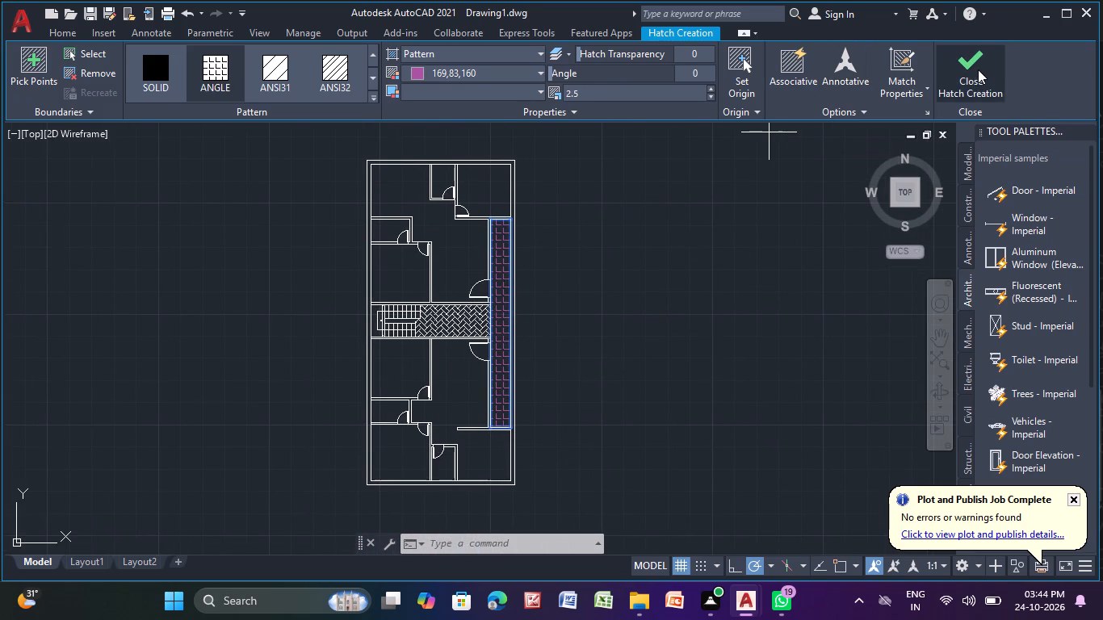
pyautogui.click(977, 69)
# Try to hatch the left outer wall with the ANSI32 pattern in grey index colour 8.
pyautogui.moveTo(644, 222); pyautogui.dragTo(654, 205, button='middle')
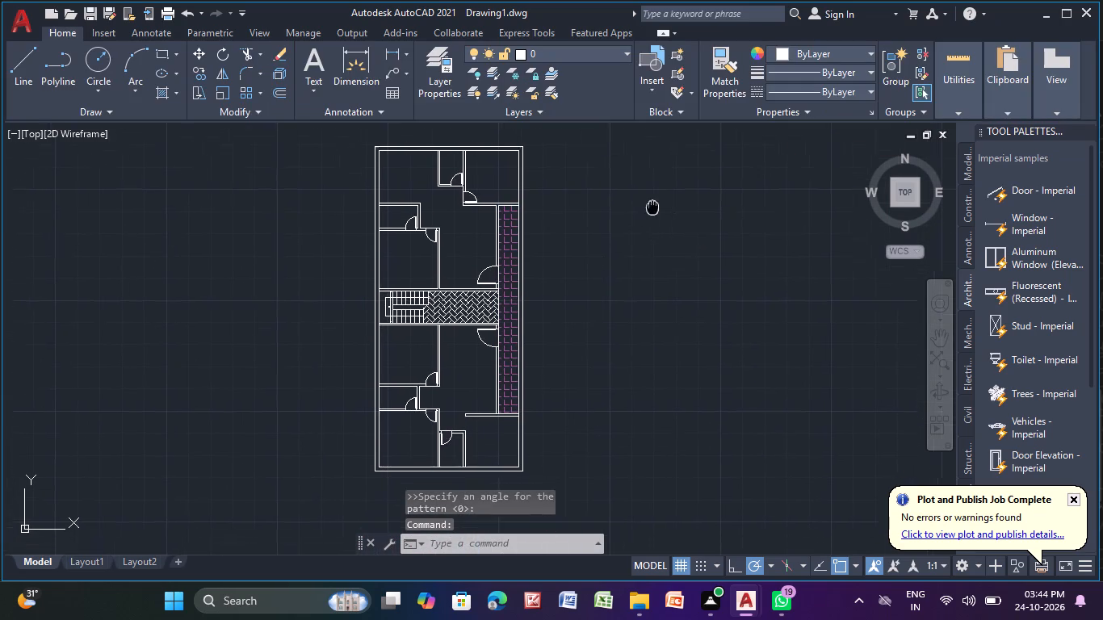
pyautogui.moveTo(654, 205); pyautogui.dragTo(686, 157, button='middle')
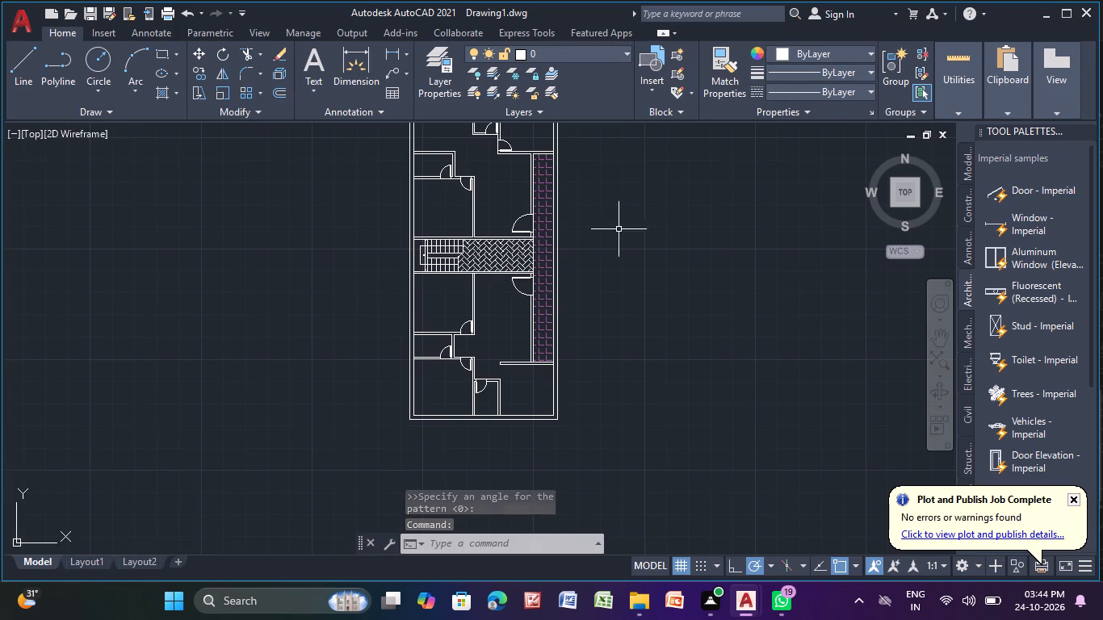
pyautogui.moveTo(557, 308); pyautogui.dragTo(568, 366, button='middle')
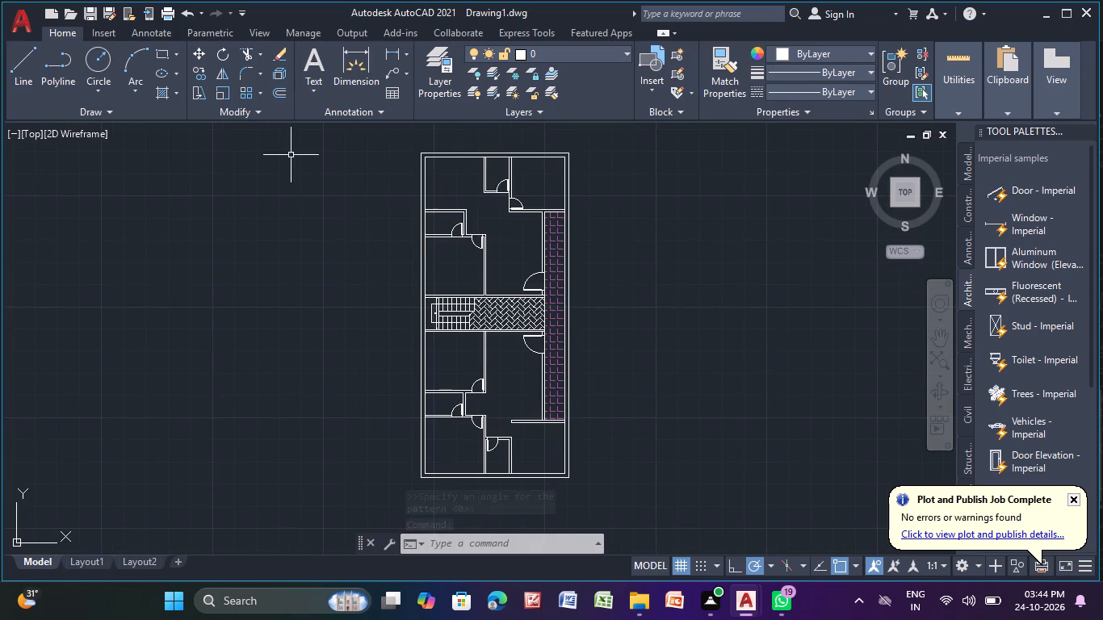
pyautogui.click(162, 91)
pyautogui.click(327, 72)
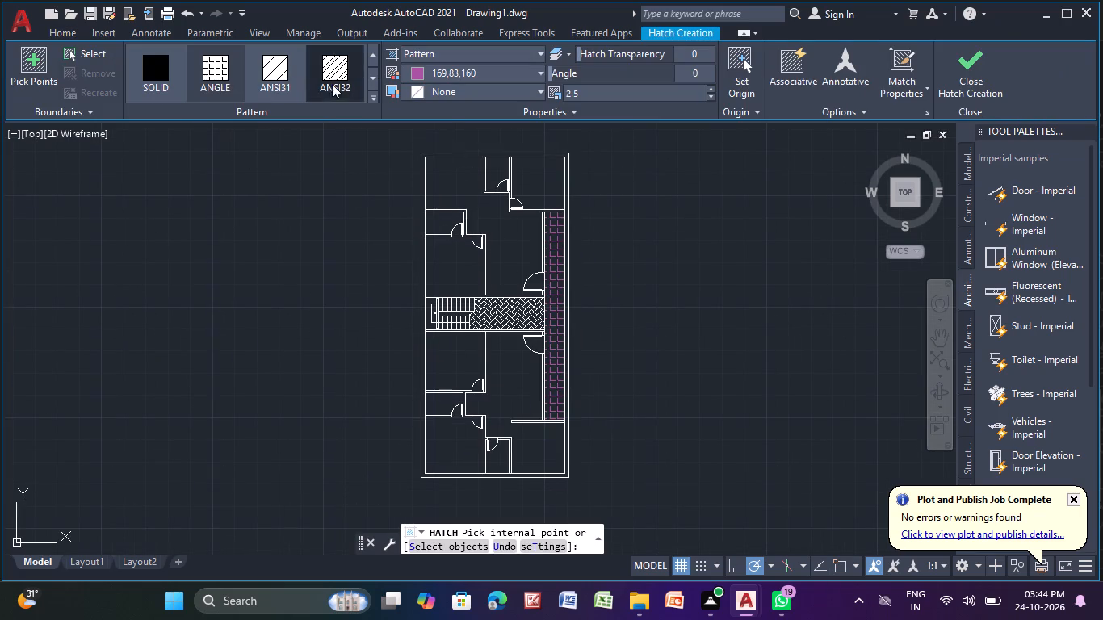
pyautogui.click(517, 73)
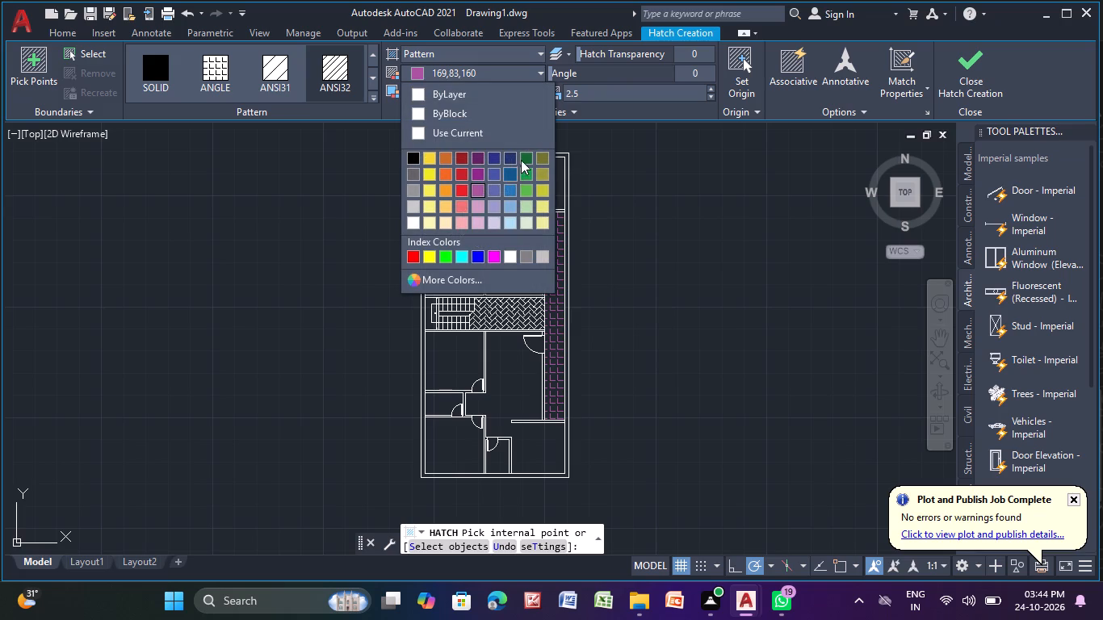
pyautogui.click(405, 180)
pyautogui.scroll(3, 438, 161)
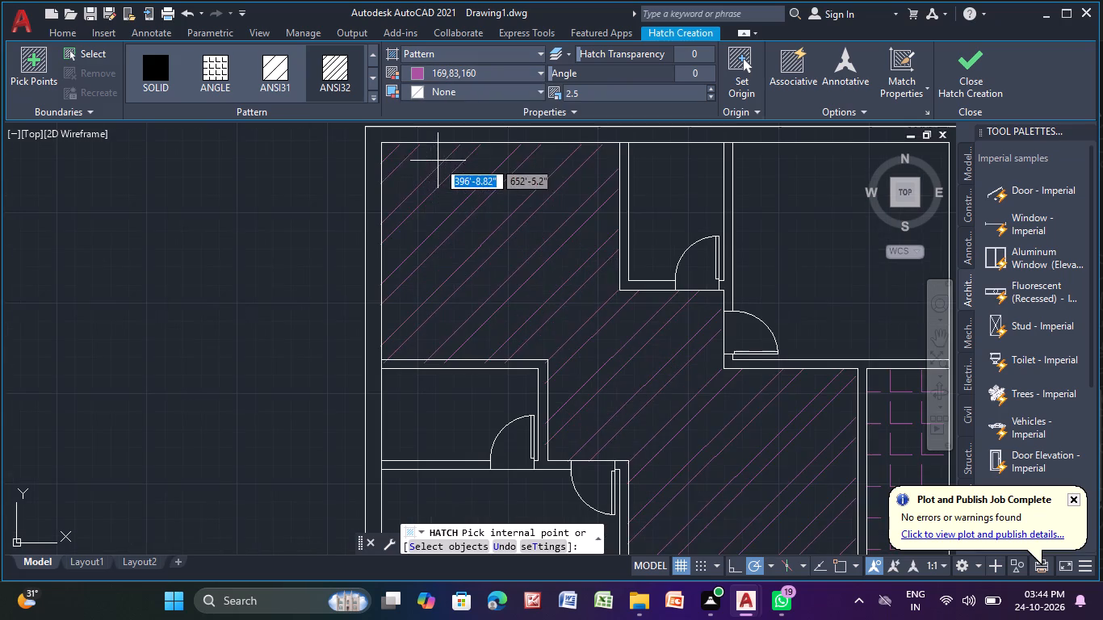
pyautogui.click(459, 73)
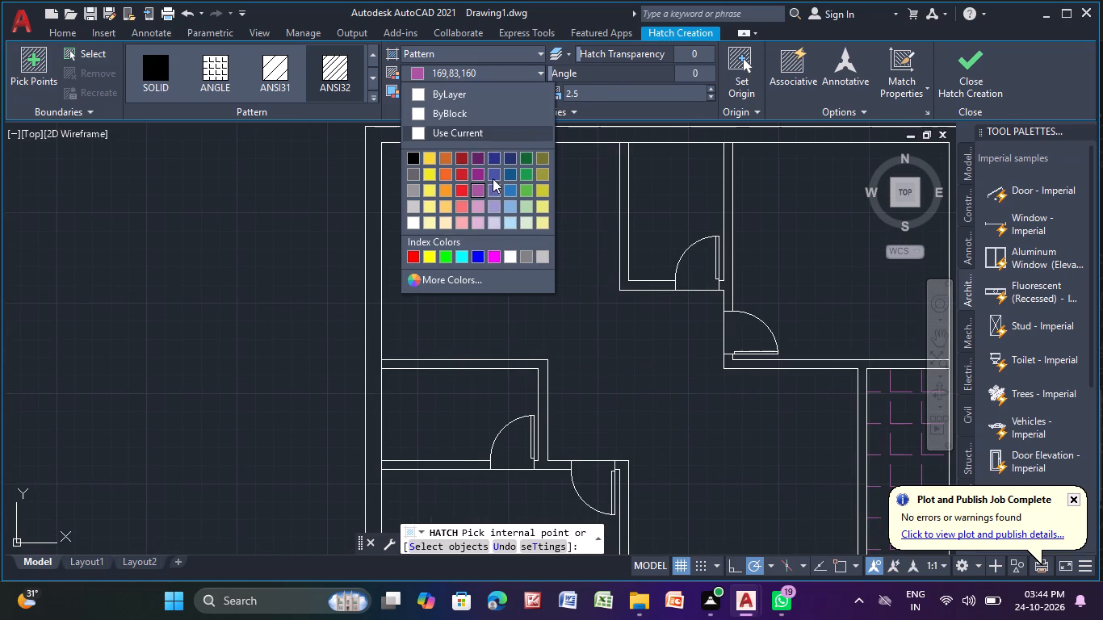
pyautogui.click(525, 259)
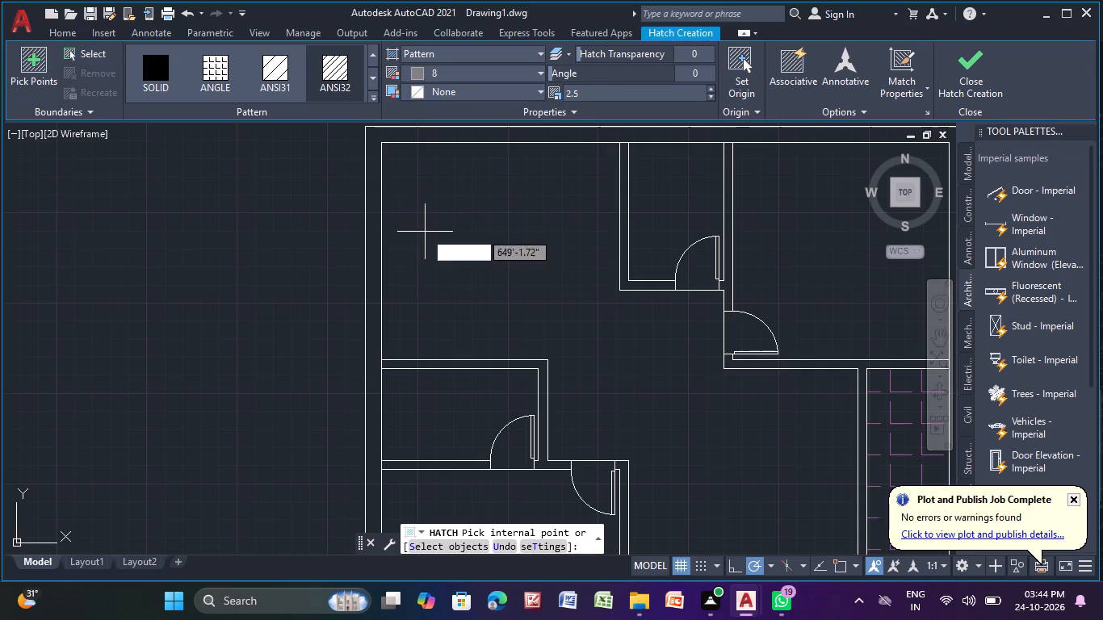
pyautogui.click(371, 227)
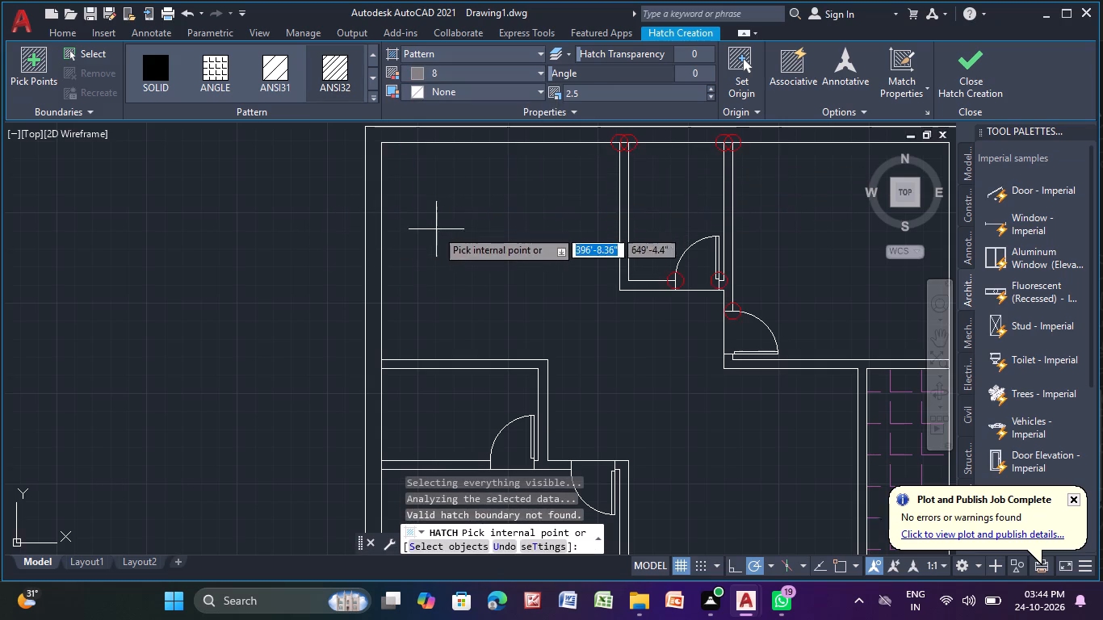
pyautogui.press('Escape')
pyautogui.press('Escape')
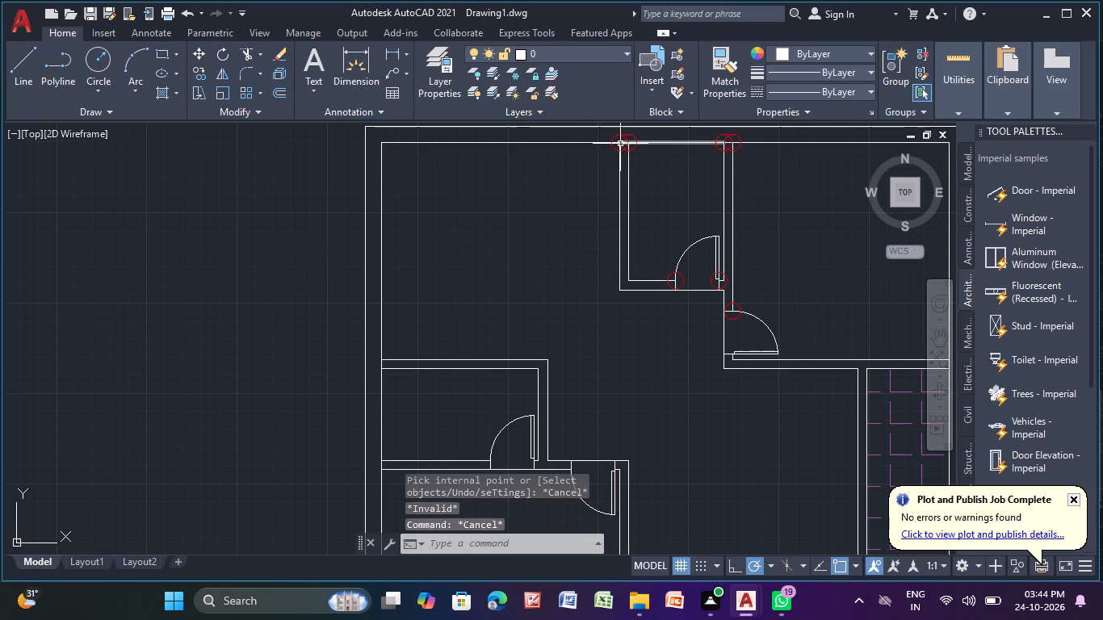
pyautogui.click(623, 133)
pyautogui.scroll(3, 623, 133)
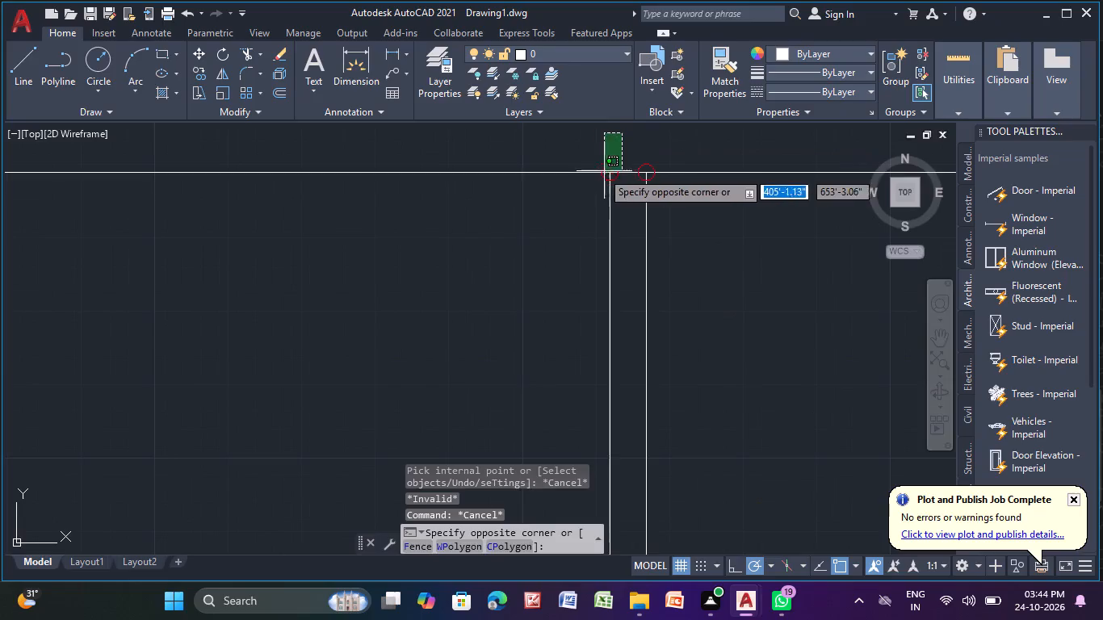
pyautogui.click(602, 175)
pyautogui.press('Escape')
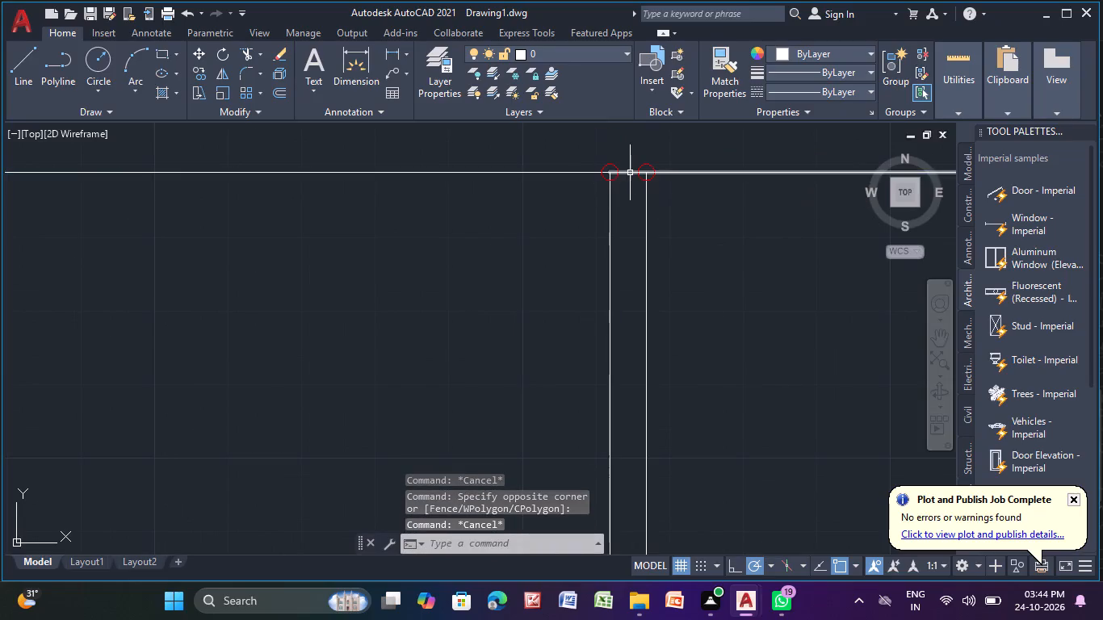
# Examine the circled gaps where the partition walls meet the top outer wall and review the layout of the upper rooms.
pyautogui.scroll(4, 627, 173)
pyautogui.click(511, 177)
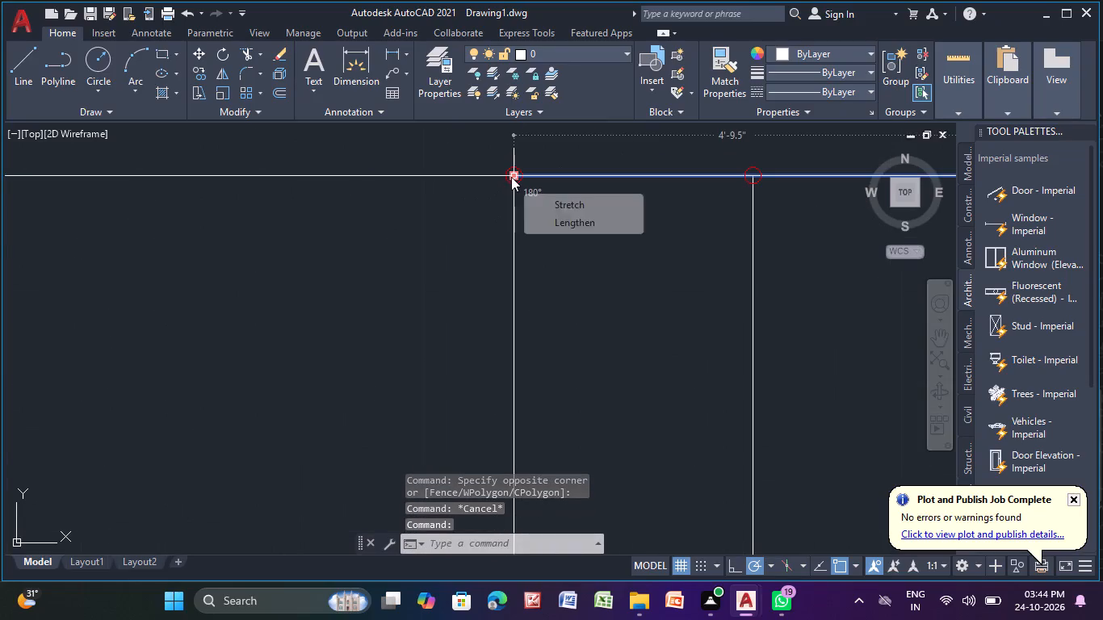
pyautogui.press('Escape')
pyautogui.press('Escape')
pyautogui.click(517, 168)
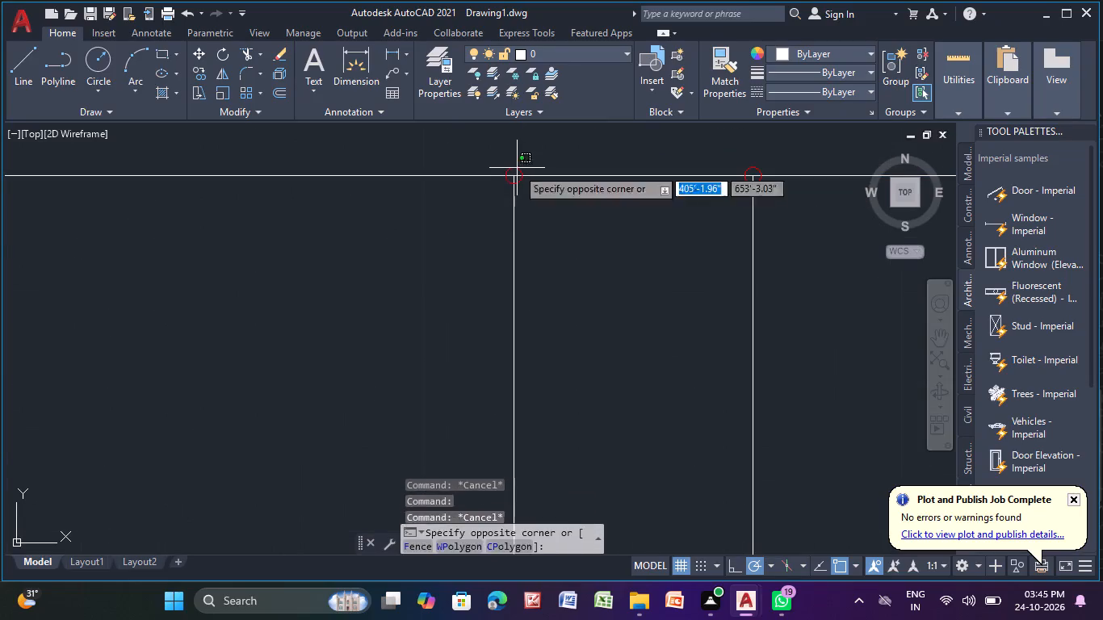
pyautogui.press('Escape')
pyautogui.press('Escape')
pyautogui.scroll(-17, 517, 168)
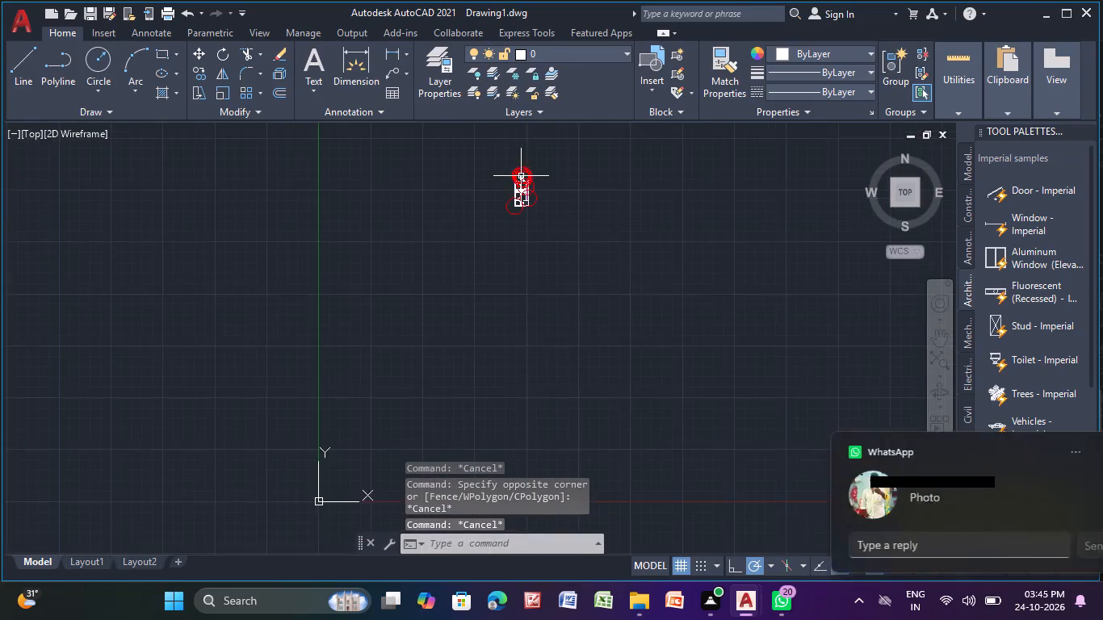
pyautogui.moveTo(521, 176); pyautogui.dragTo(502, 226, button='middle')
pyautogui.scroll(6, 502, 226)
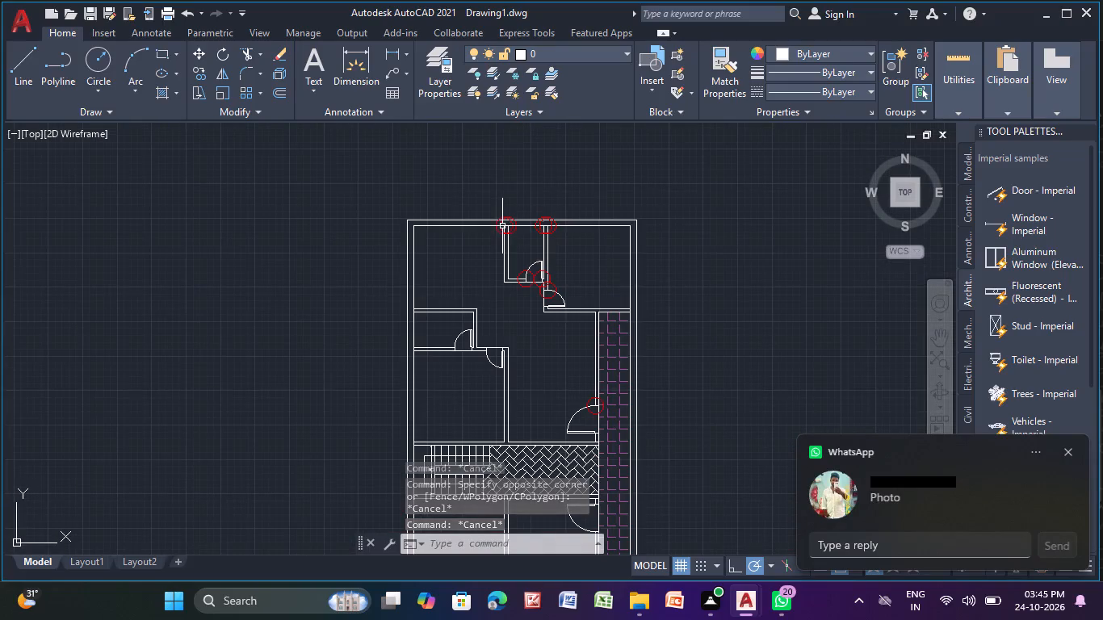
pyautogui.scroll(1, 344, 392)
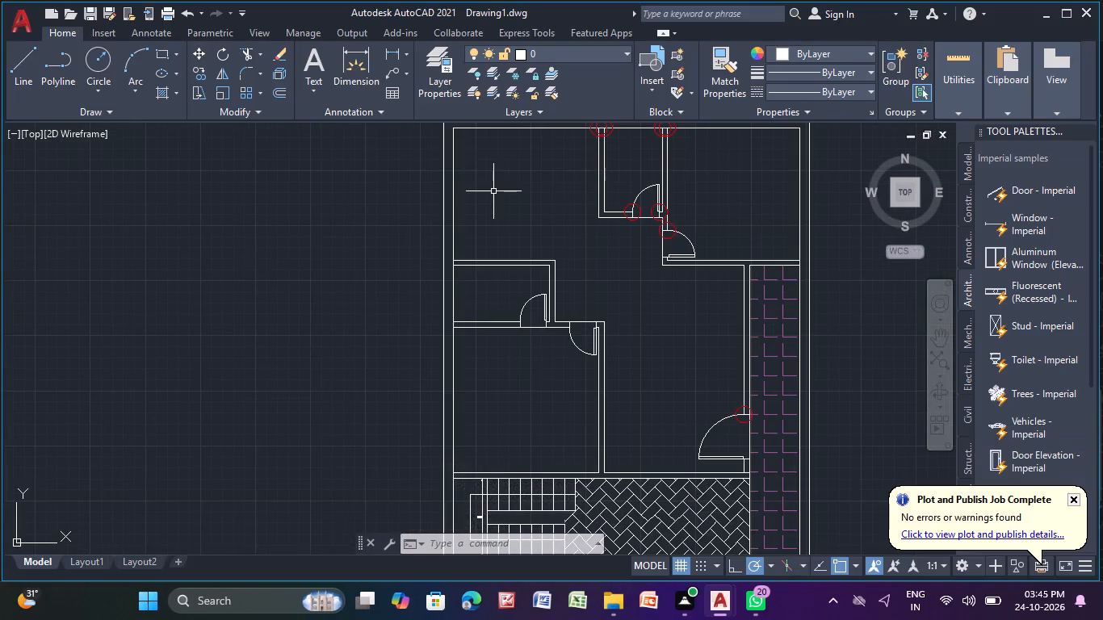
pyautogui.moveTo(444, 208); pyautogui.dragTo(936, 257, button='middle')
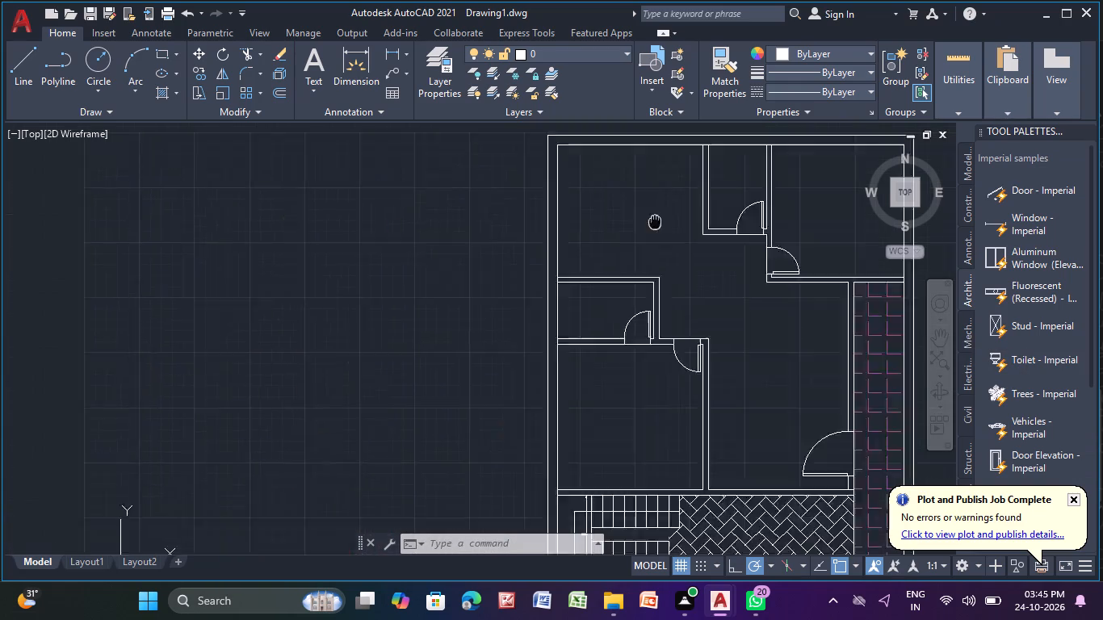
pyautogui.moveTo(936, 257); pyautogui.dragTo(526, 155, button='middle')
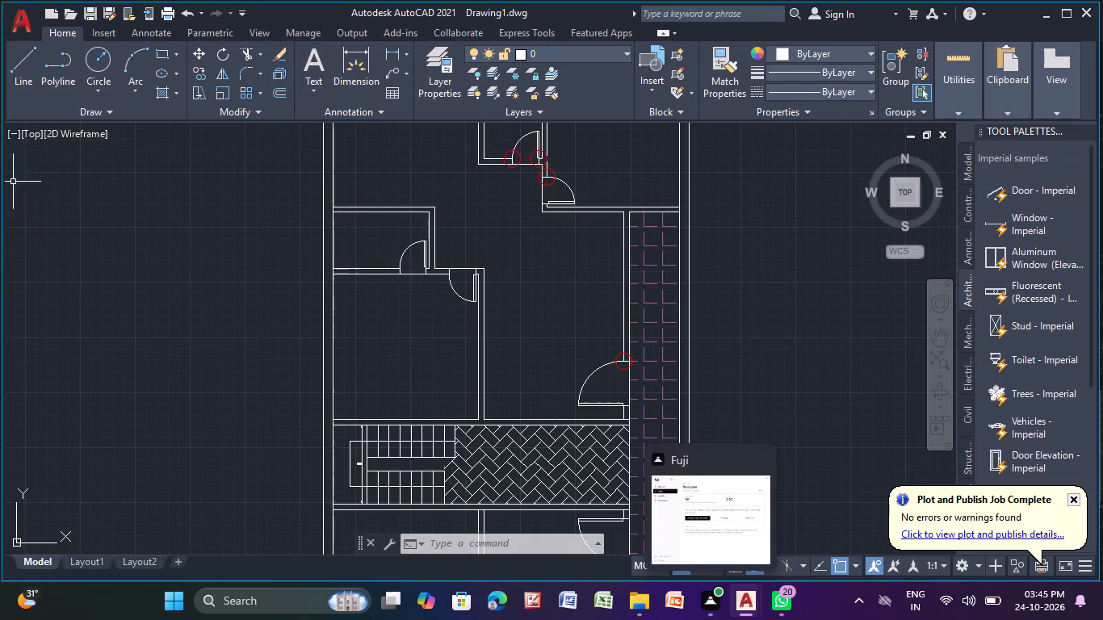
pyautogui.moveTo(425, 172); pyautogui.dragTo(384, 341, button='middle')
pyautogui.moveTo(384, 327); pyautogui.dragTo(406, 261, button='middle')
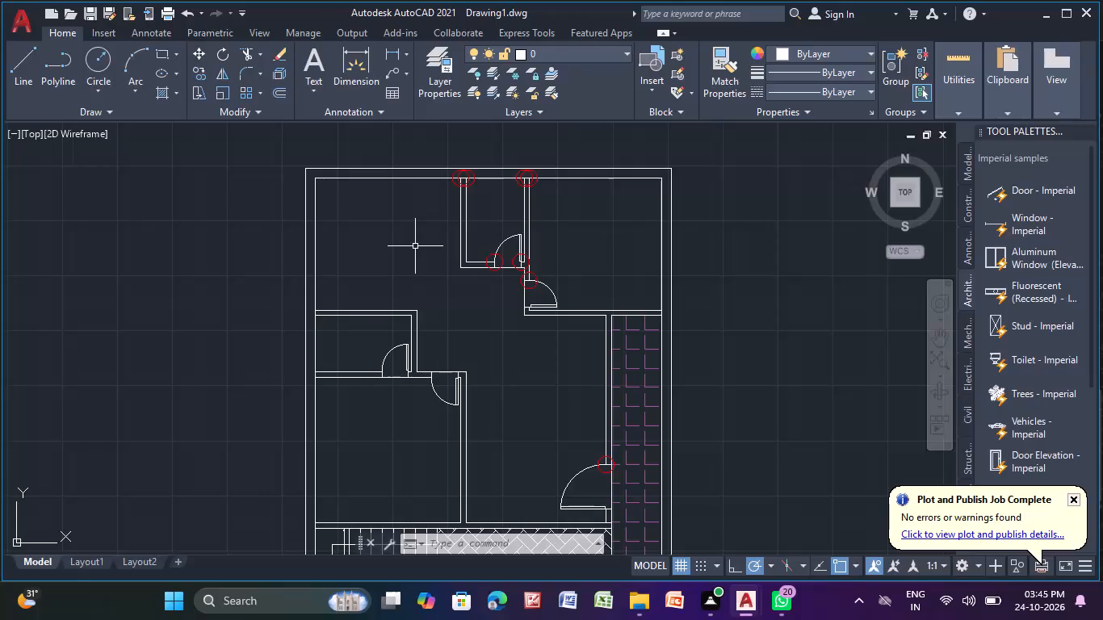
pyautogui.moveTo(357, 288); pyautogui.dragTo(372, 208, button='middle')
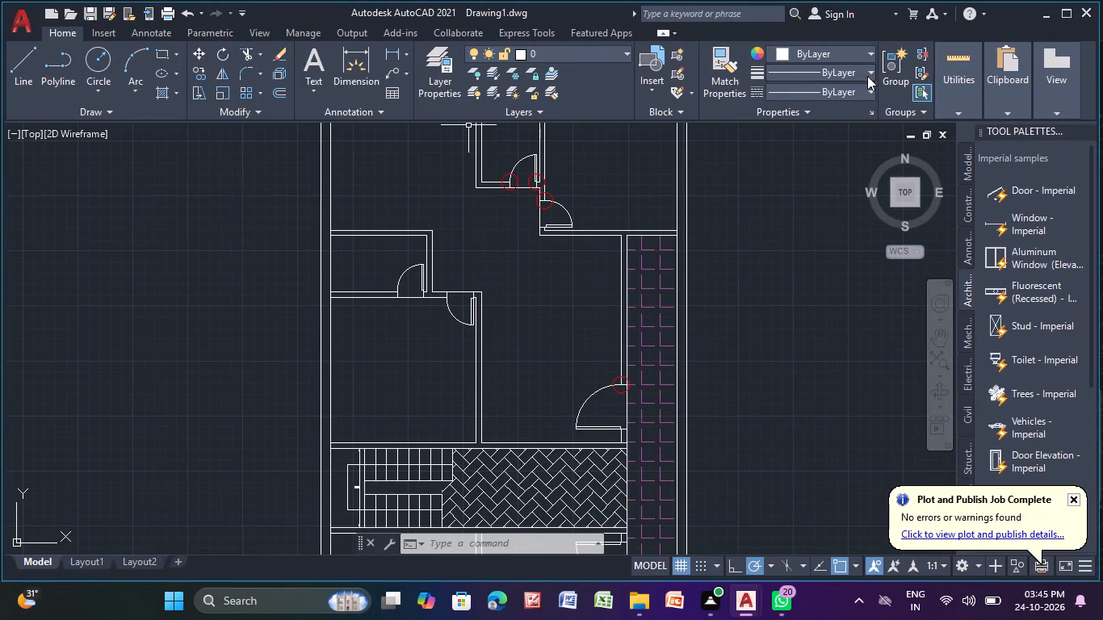
# Draw a rectangular window outline about 5'-2" long across the left outer wall's thickness at the upper-left room, using colour 39,118,187 and Ortho.
pyautogui.click(841, 53)
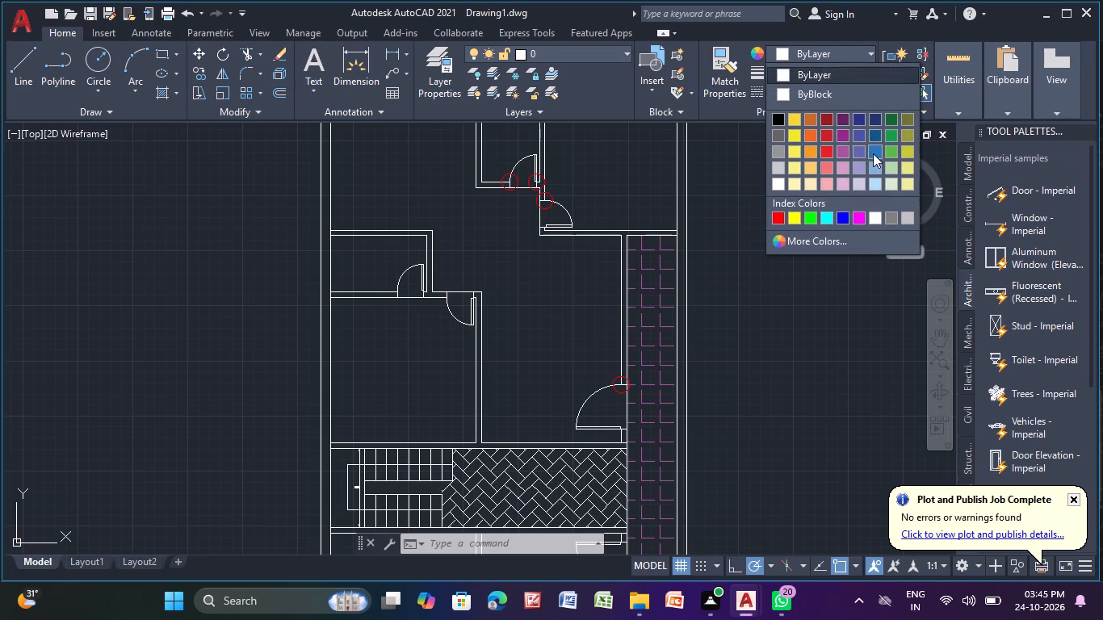
pyautogui.click(873, 153)
pyautogui.click(28, 58)
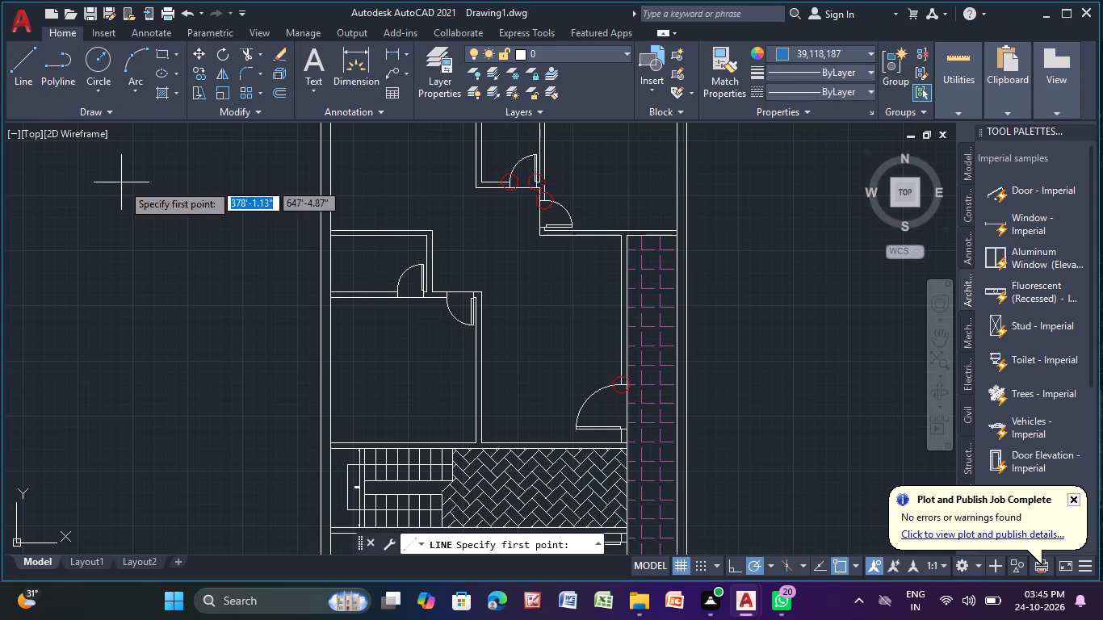
pyautogui.scroll(-2, 135, 188)
pyautogui.moveTo(196, 249); pyautogui.dragTo(216, 374, button='middle')
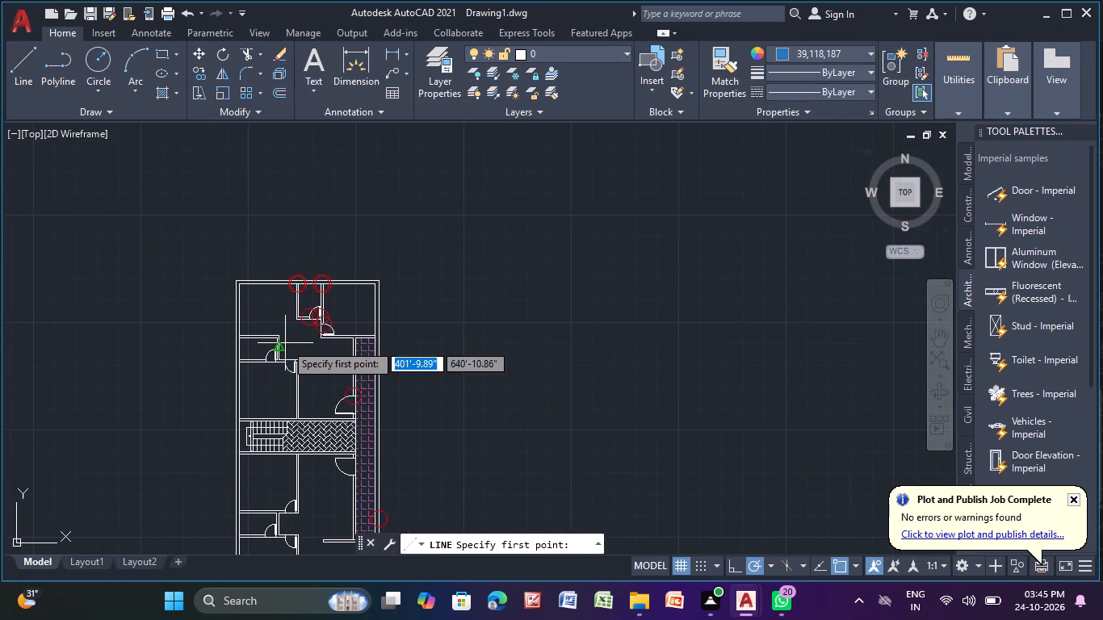
pyautogui.scroll(3, 285, 343)
pyautogui.moveTo(182, 232); pyautogui.dragTo(719, 396, button='middle')
pyautogui.moveTo(651, 375); pyautogui.dragTo(330, 312, button='middle')
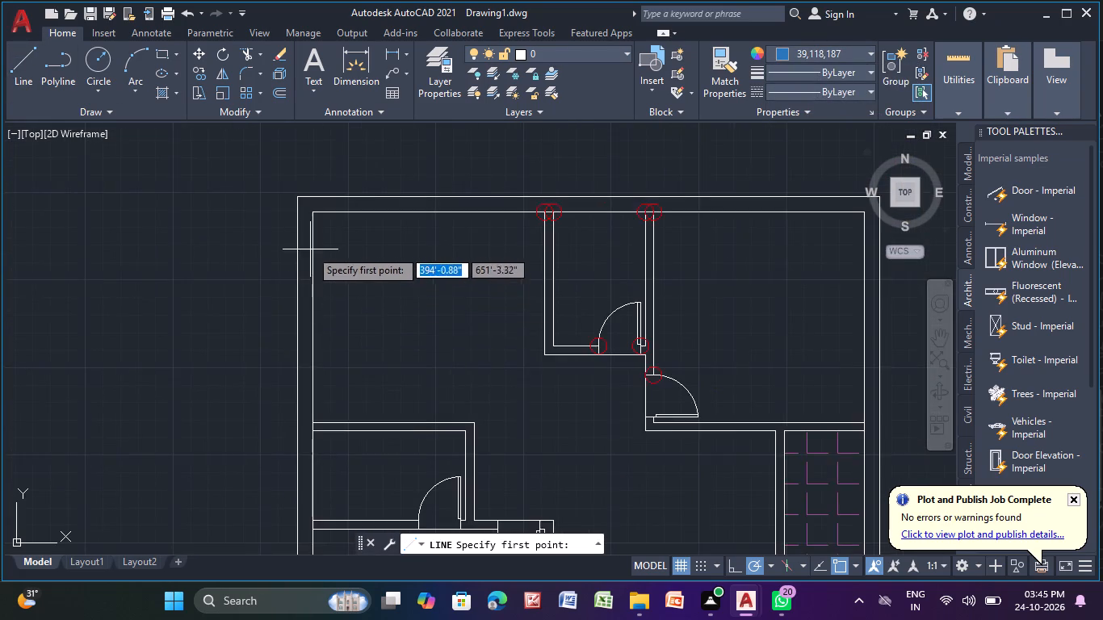
pyautogui.scroll(2, 309, 247)
pyautogui.click(321, 230)
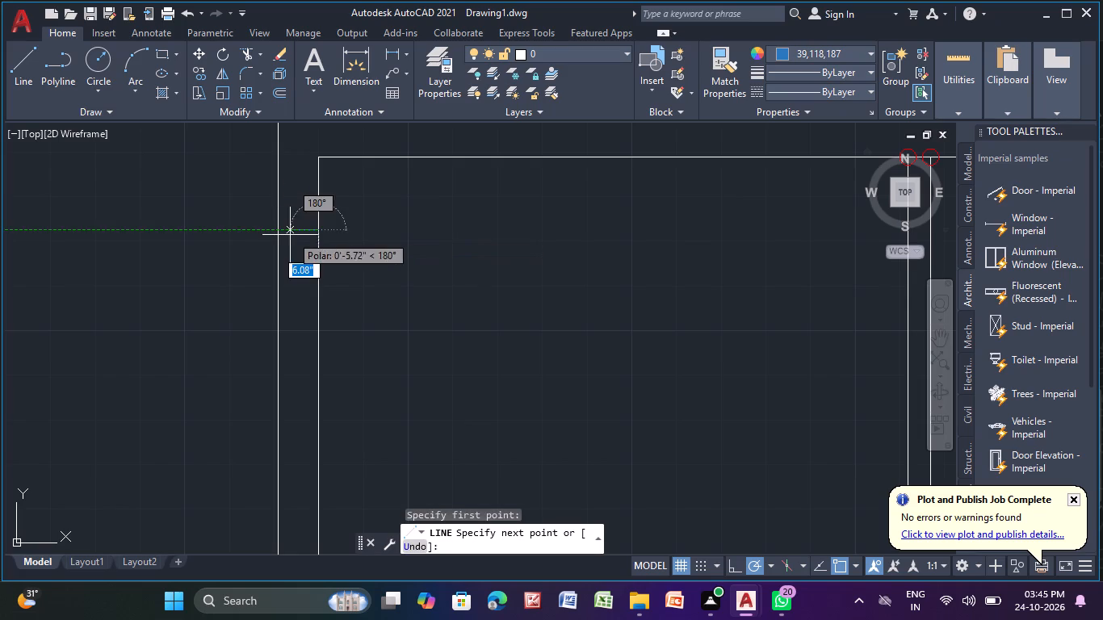
pyautogui.click(278, 232)
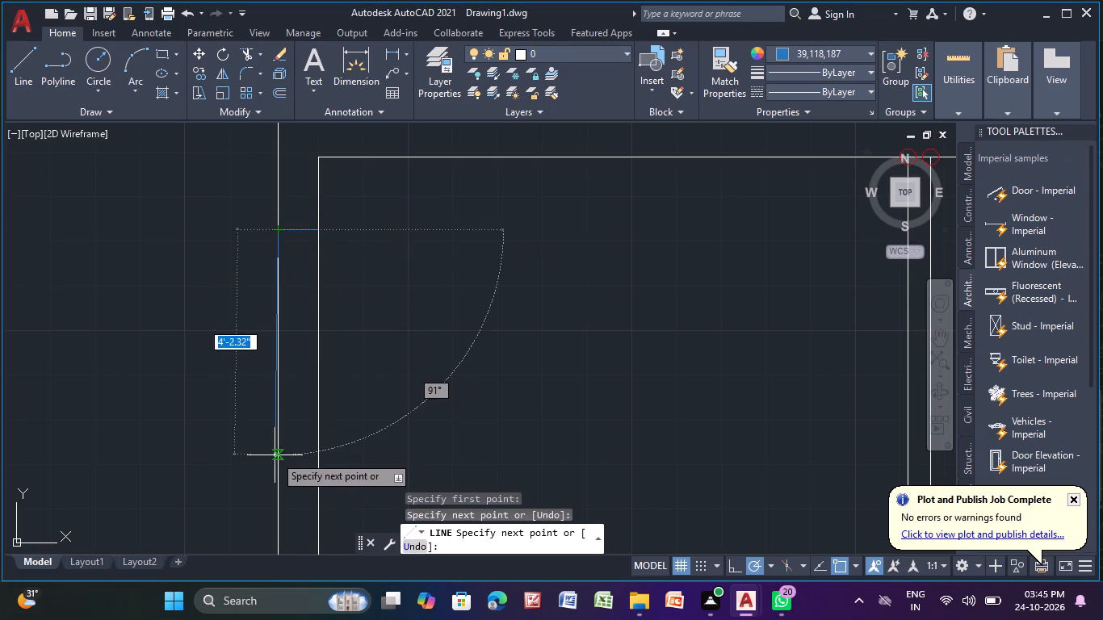
pyautogui.click(739, 569)
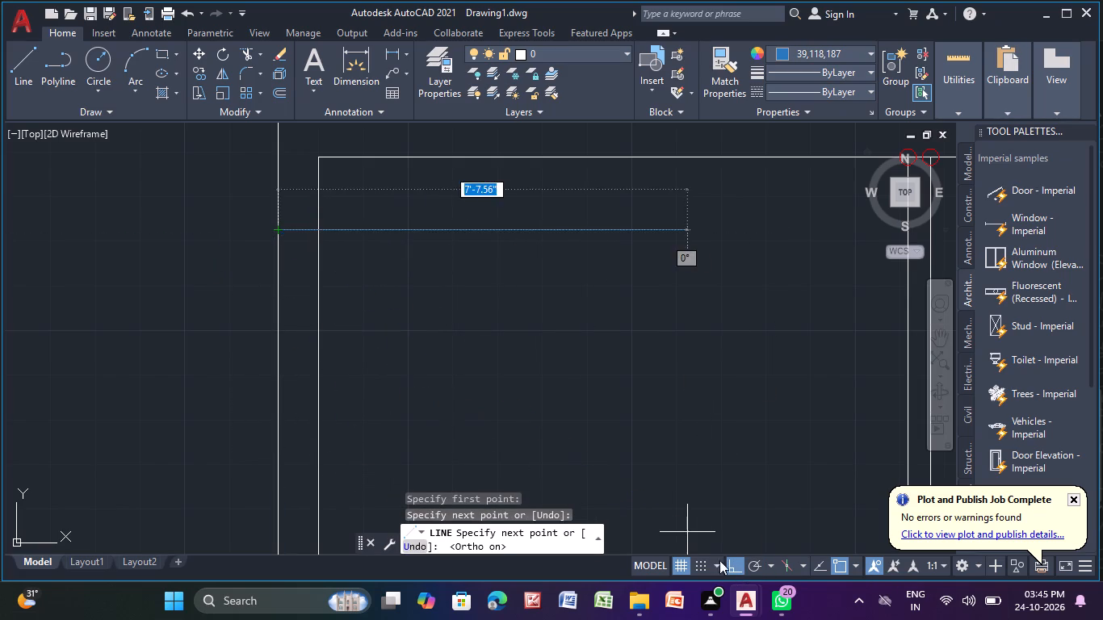
pyautogui.moveTo(270, 392); pyautogui.dragTo(217, 118, button='middle')
pyautogui.scroll(1, 216, 116)
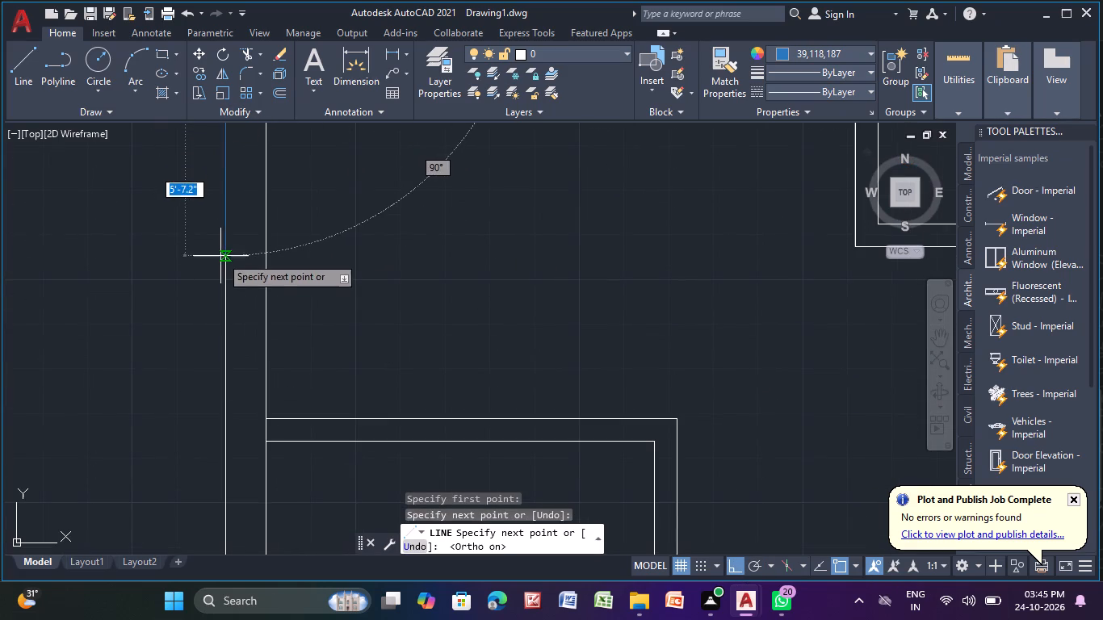
pyautogui.moveTo(220, 255); pyautogui.dragTo(225, 434, button='middle')
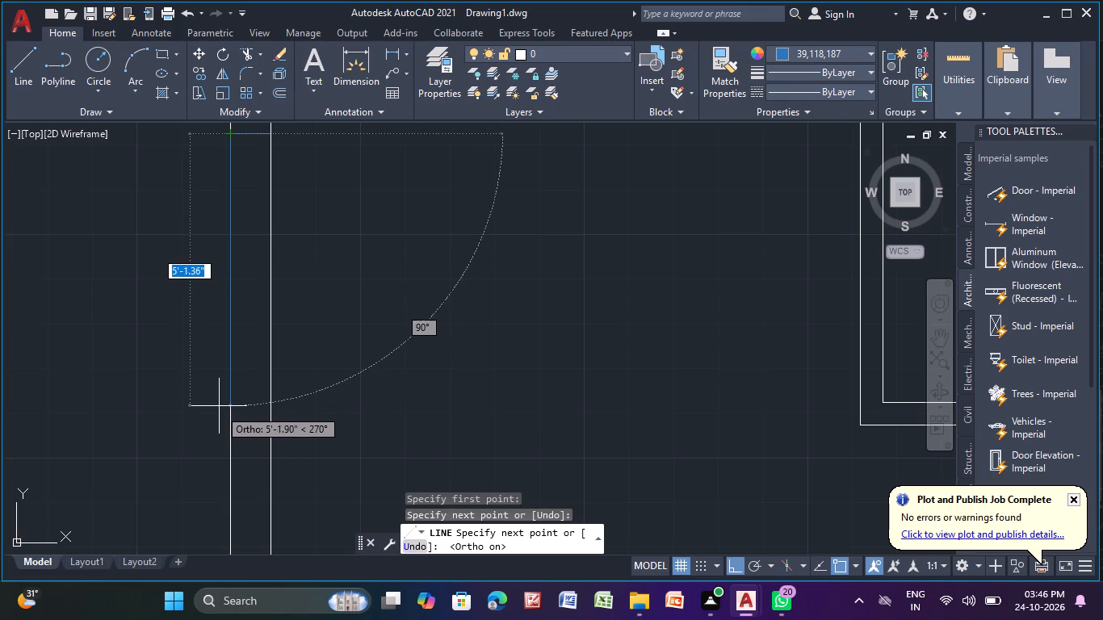
pyautogui.click(219, 406)
pyautogui.click(278, 408)
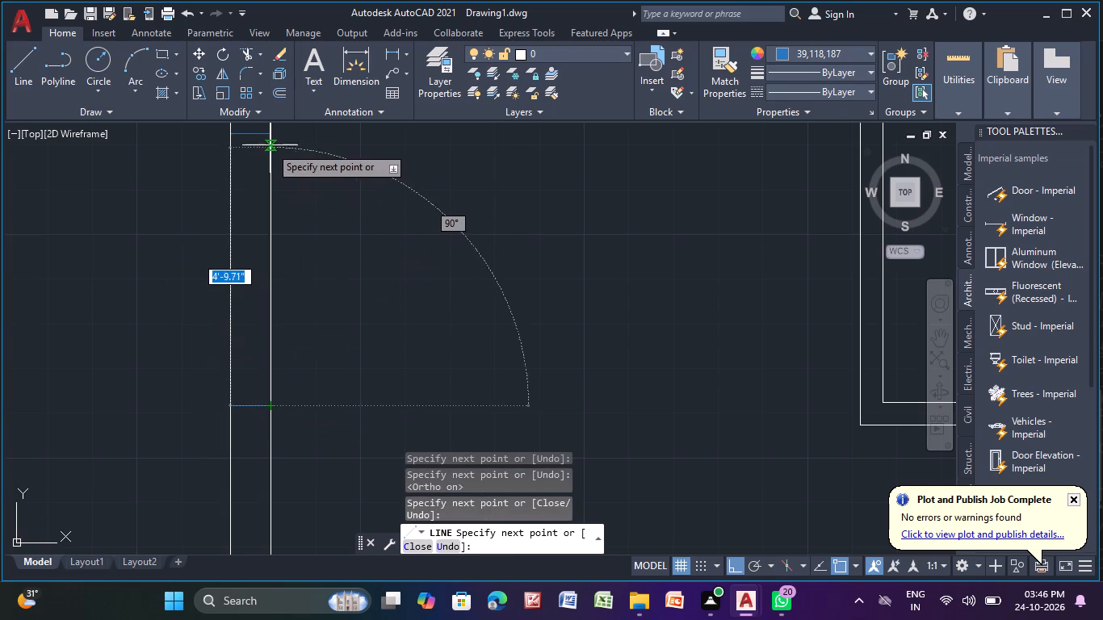
pyautogui.click(268, 133)
# Add a lengthwise centre line to the window between the midpoints of its two short ends.
pyautogui.click(251, 135)
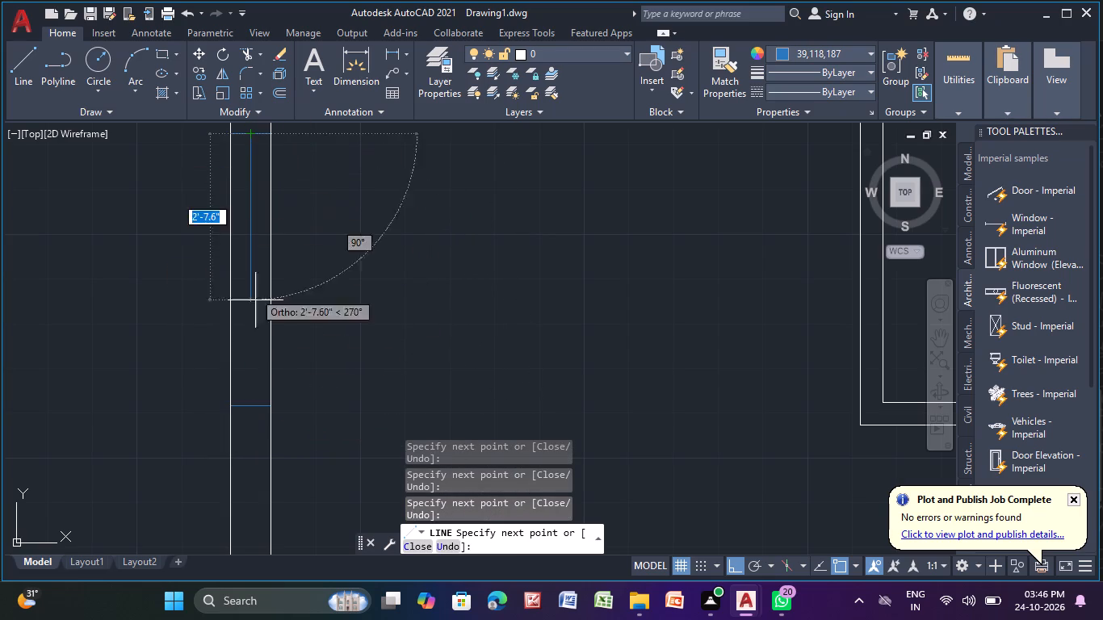
pyautogui.click(249, 410)
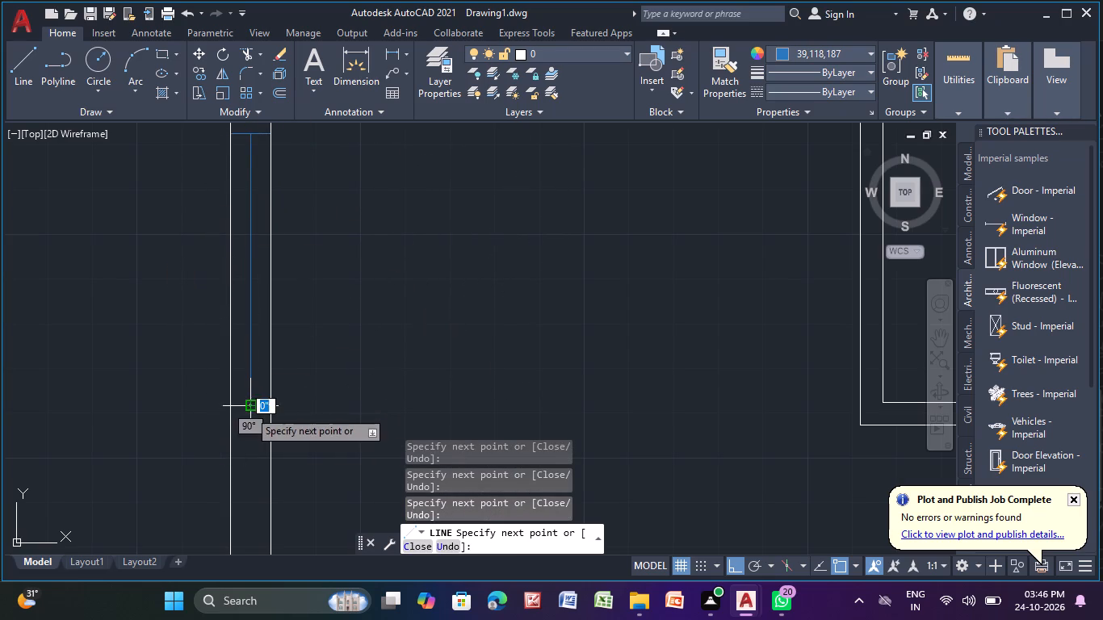
pyautogui.press('Escape')
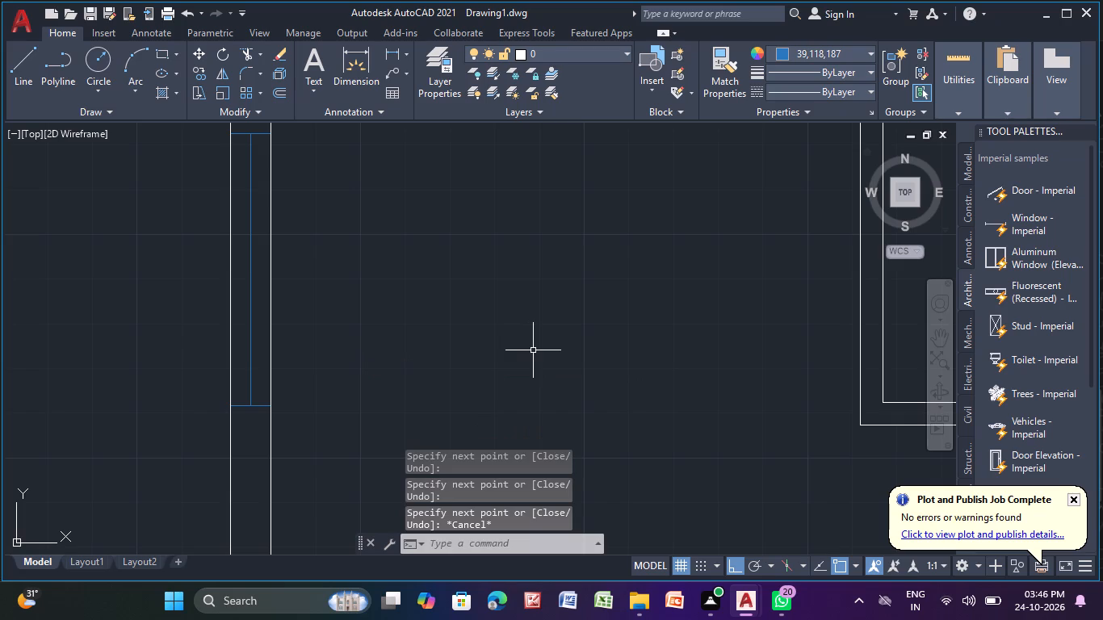
# Group all the lines of the new window in the left outer wall.
pyautogui.scroll(-2, 505, 212)
pyautogui.moveTo(401, 249); pyautogui.dragTo(283, 234, button='middle')
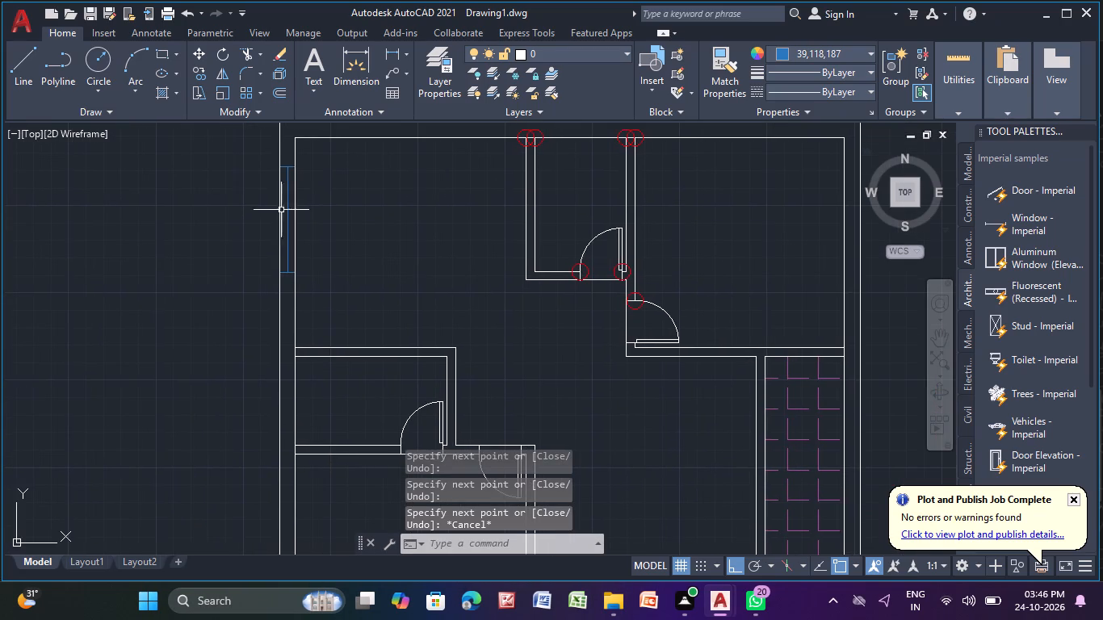
pyautogui.scroll(1, 283, 170)
pyautogui.moveTo(283, 170); pyautogui.dragTo(255, 274, button='middle')
pyautogui.moveTo(187, 289); pyautogui.dragTo(399, 571)
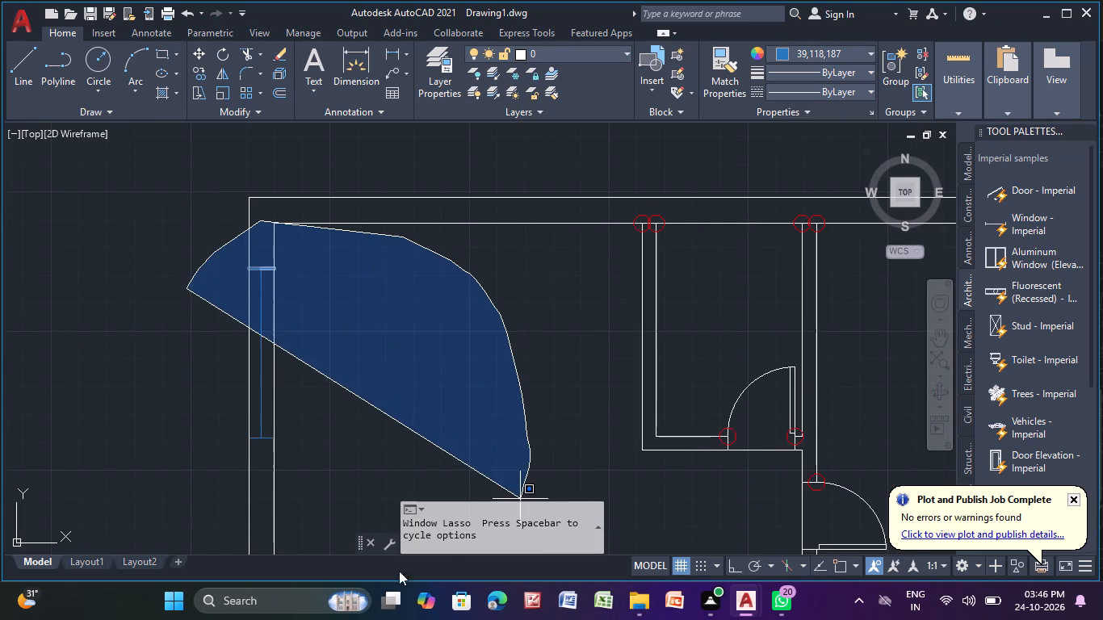
pyautogui.moveTo(399, 571); pyautogui.dragTo(71, 439)
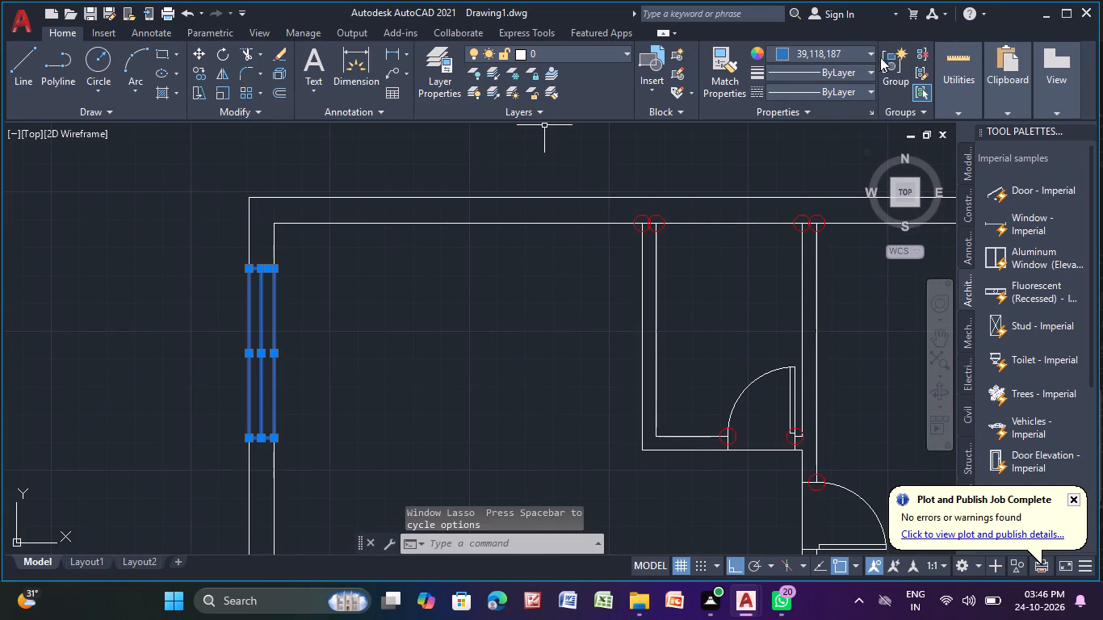
pyautogui.click(885, 53)
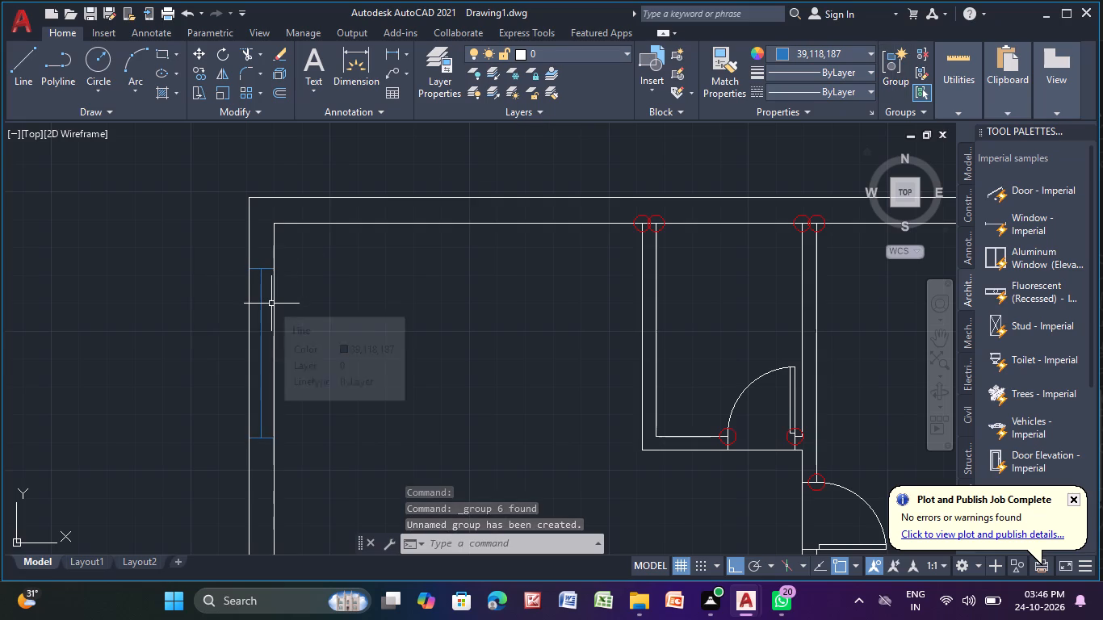
# Copy the grouped window from its centre, with Ortho off, into the right outer wall of the lower-right room near the bottom corner.
pyautogui.click(271, 304)
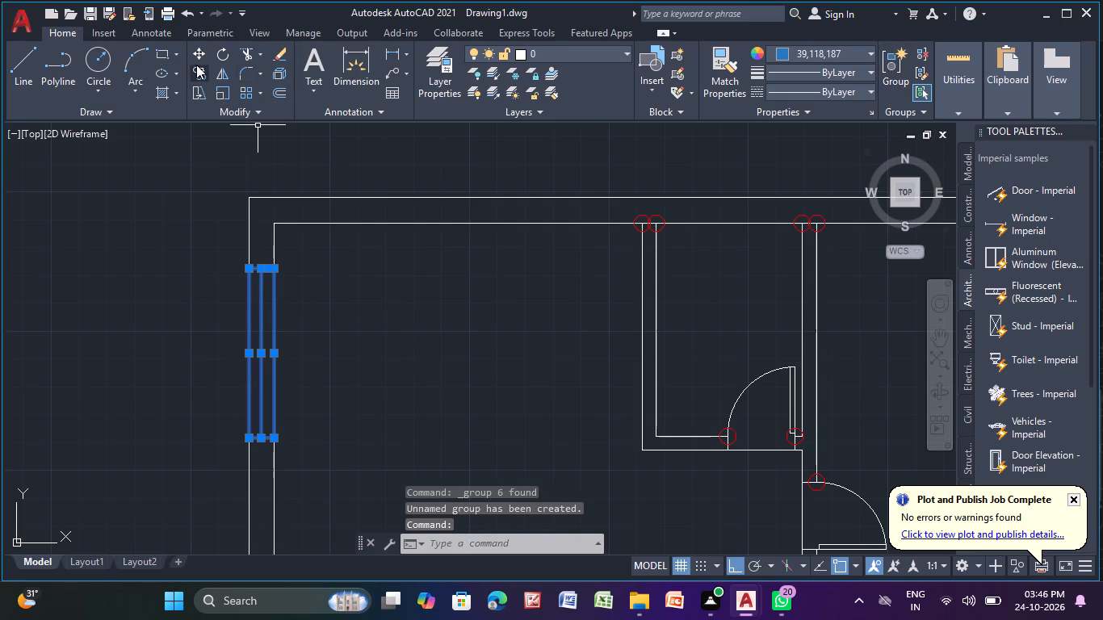
pyautogui.click(196, 65)
pyautogui.click(263, 347)
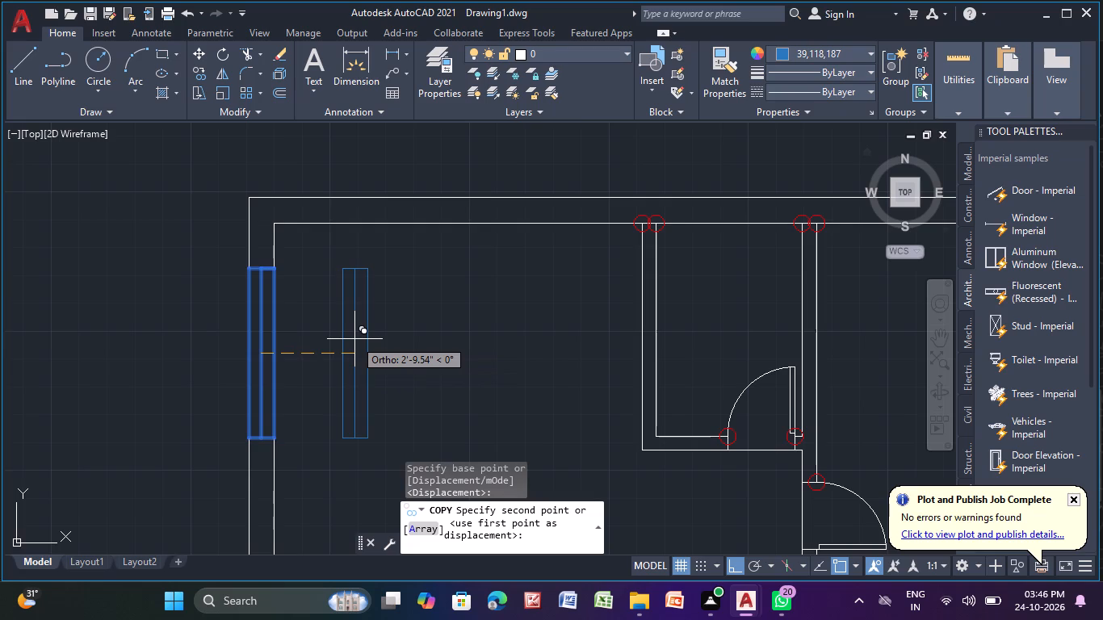
pyautogui.scroll(-3, 354, 339)
pyautogui.moveTo(354, 339); pyautogui.dragTo(338, 196, button='middle')
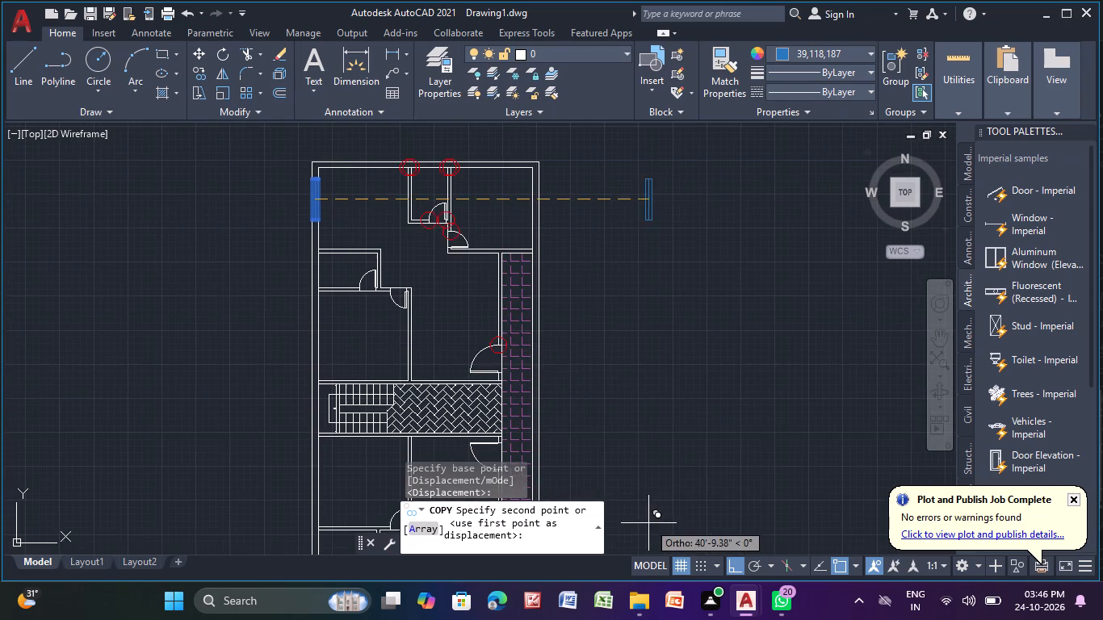
pyautogui.moveTo(586, 421); pyautogui.dragTo(444, 186, button='middle')
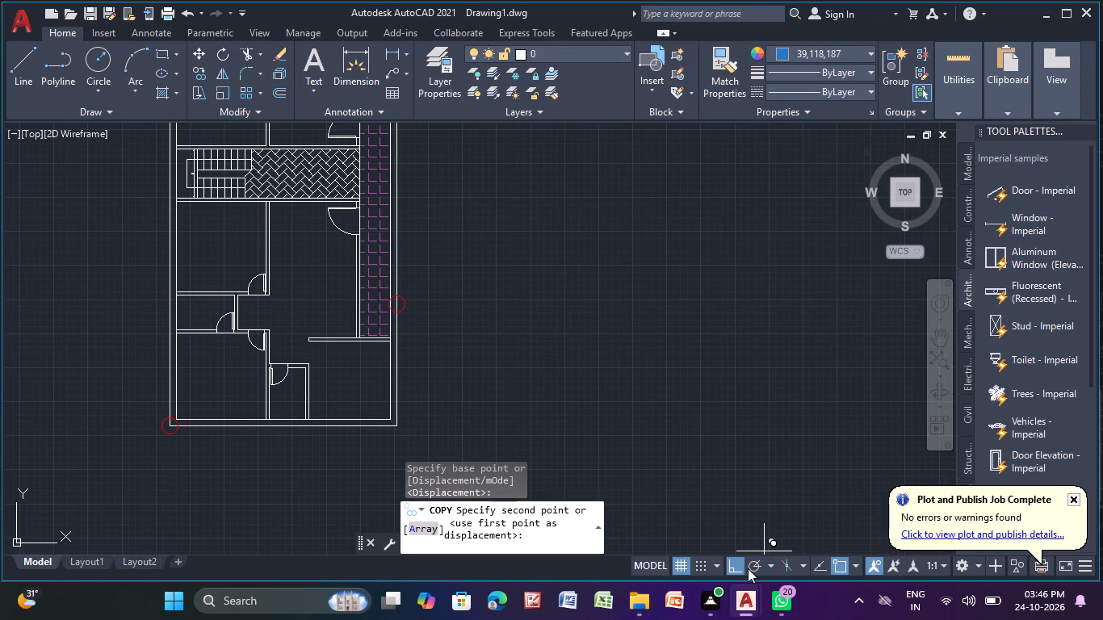
pyautogui.click(748, 568)
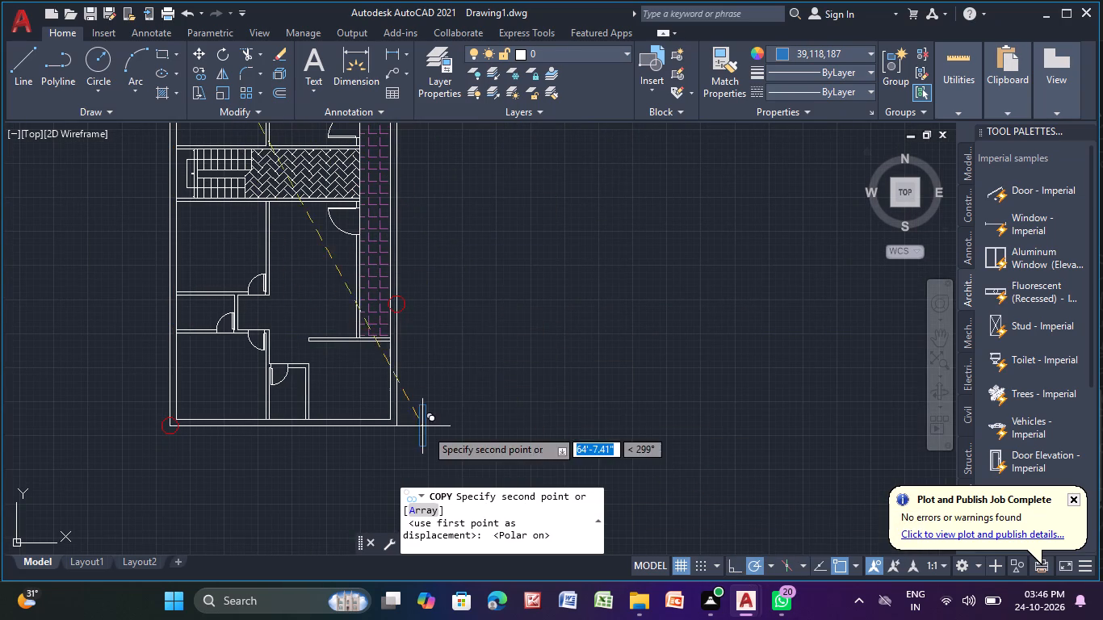
pyautogui.scroll(2, 420, 418)
pyautogui.scroll(2, 360, 354)
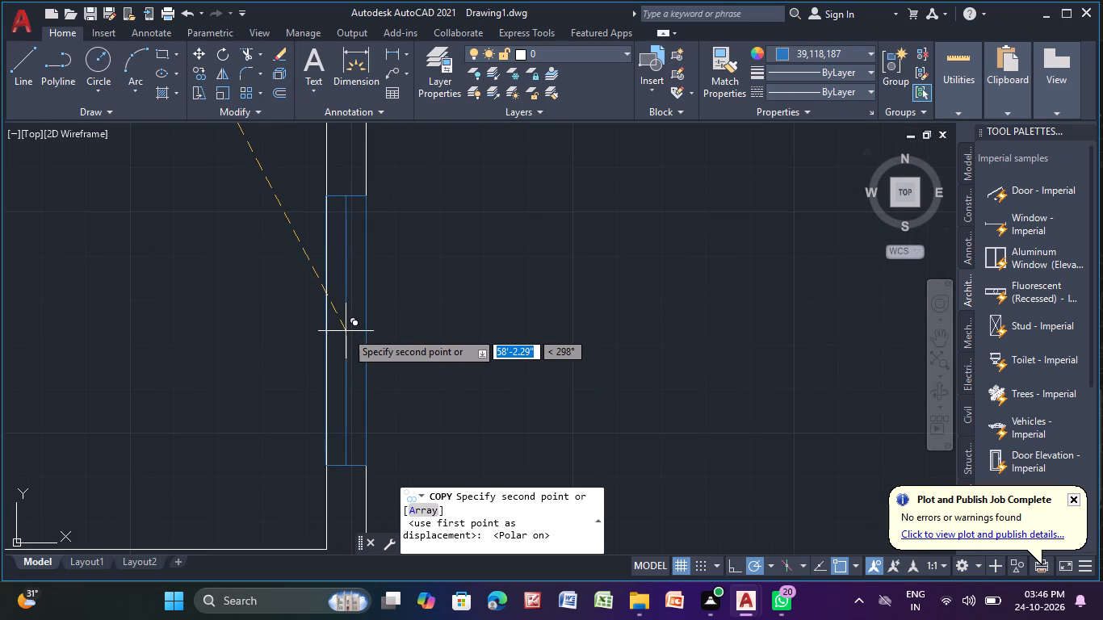
pyautogui.click(346, 331)
pyautogui.scroll(-2, 566, 331)
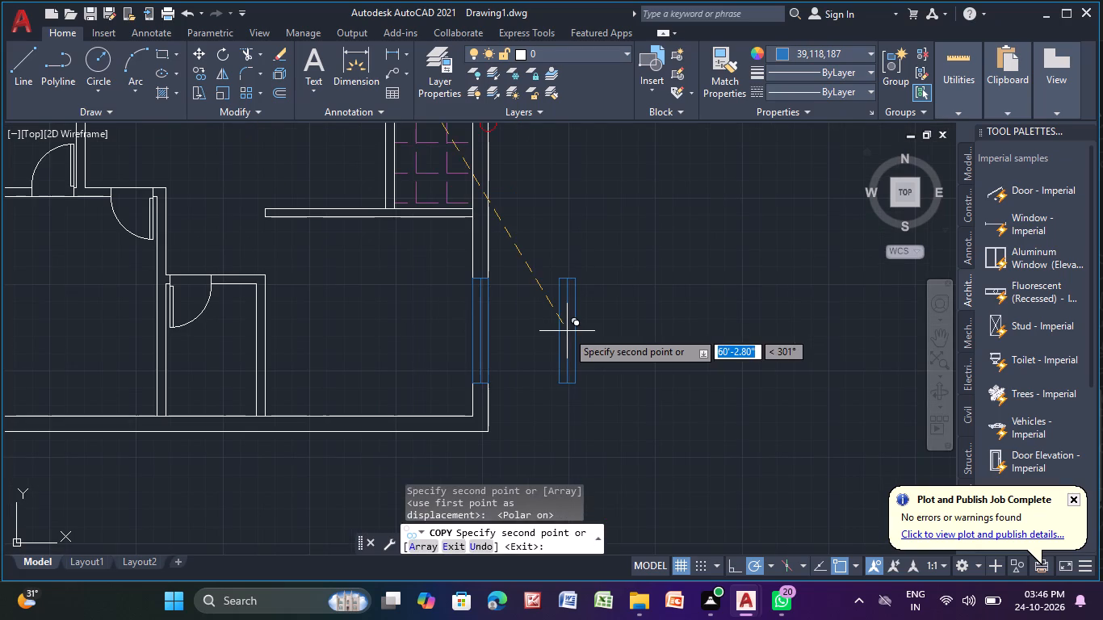
pyautogui.press('Escape')
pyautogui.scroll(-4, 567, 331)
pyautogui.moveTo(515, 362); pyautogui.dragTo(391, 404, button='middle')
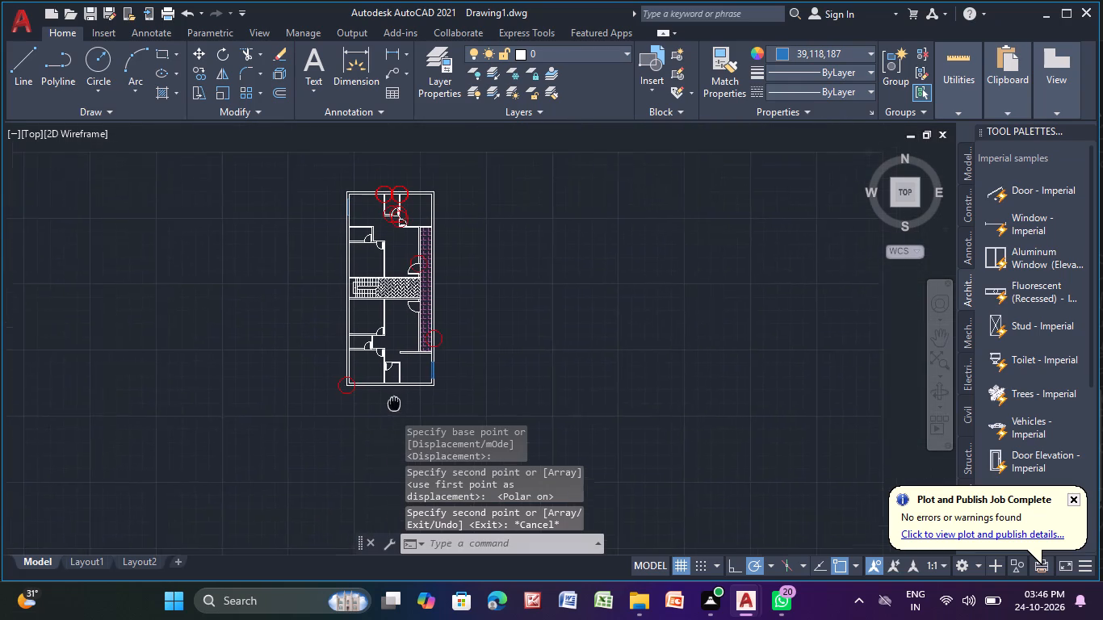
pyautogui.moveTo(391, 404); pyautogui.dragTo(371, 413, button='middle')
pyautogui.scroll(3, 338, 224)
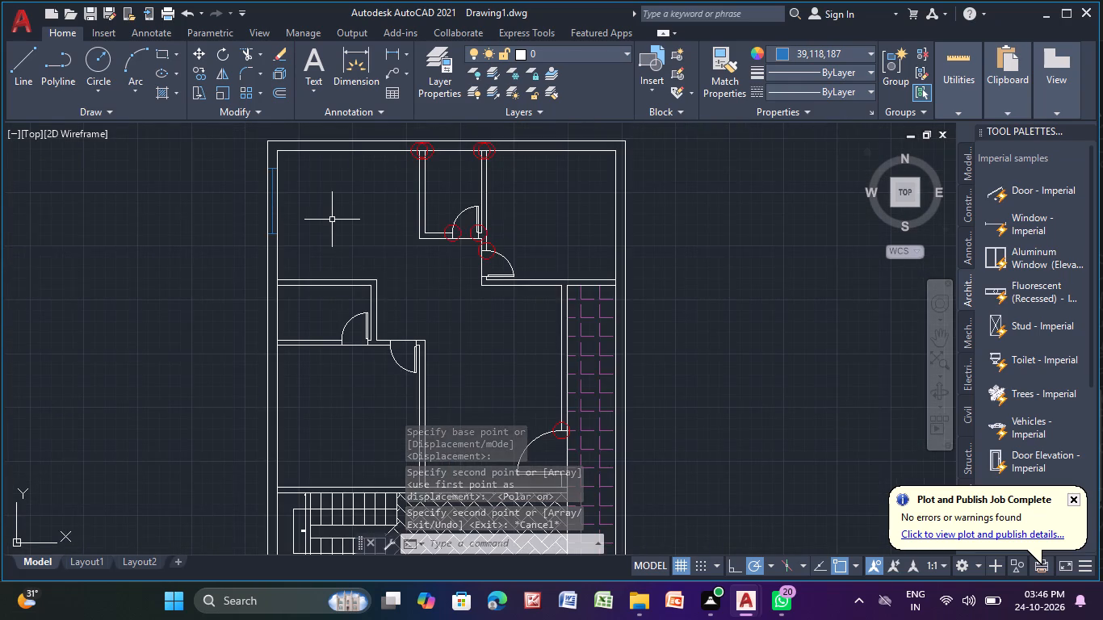
# Delete the grouped window from the left outer wall of the upper-left room.
pyautogui.scroll(-1, 332, 219)
pyautogui.moveTo(332, 212); pyautogui.dragTo(325, 155, button='middle')
pyautogui.scroll(-1, 426, 382)
pyautogui.moveTo(440, 380); pyautogui.dragTo(403, 223, button='middle')
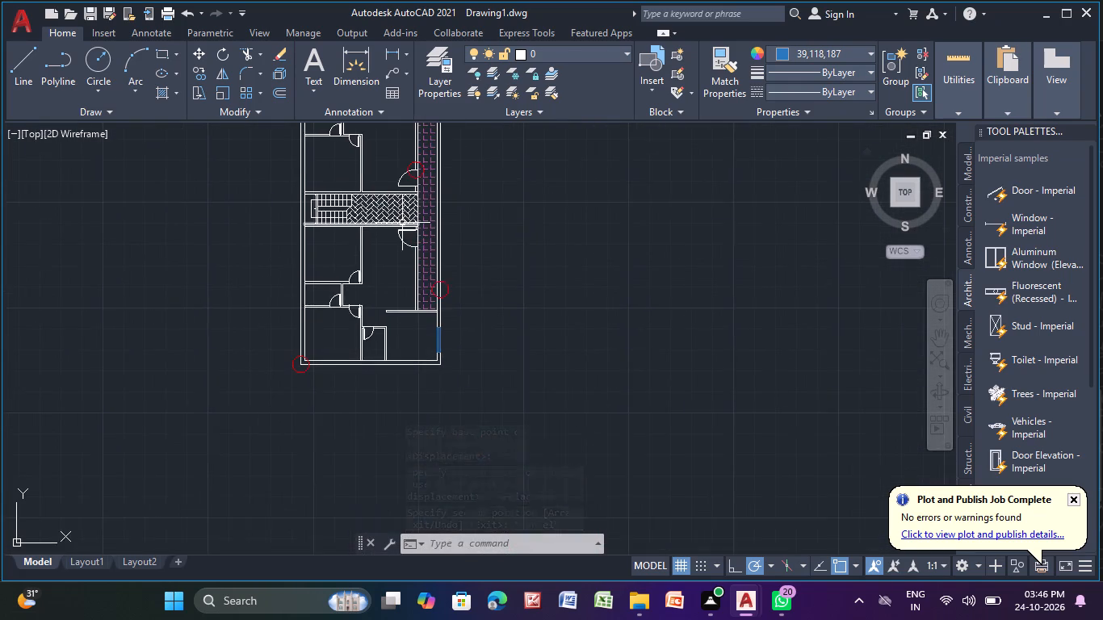
pyautogui.moveTo(402, 223); pyautogui.dragTo(522, 468, button='middle')
pyautogui.scroll(3, 455, 341)
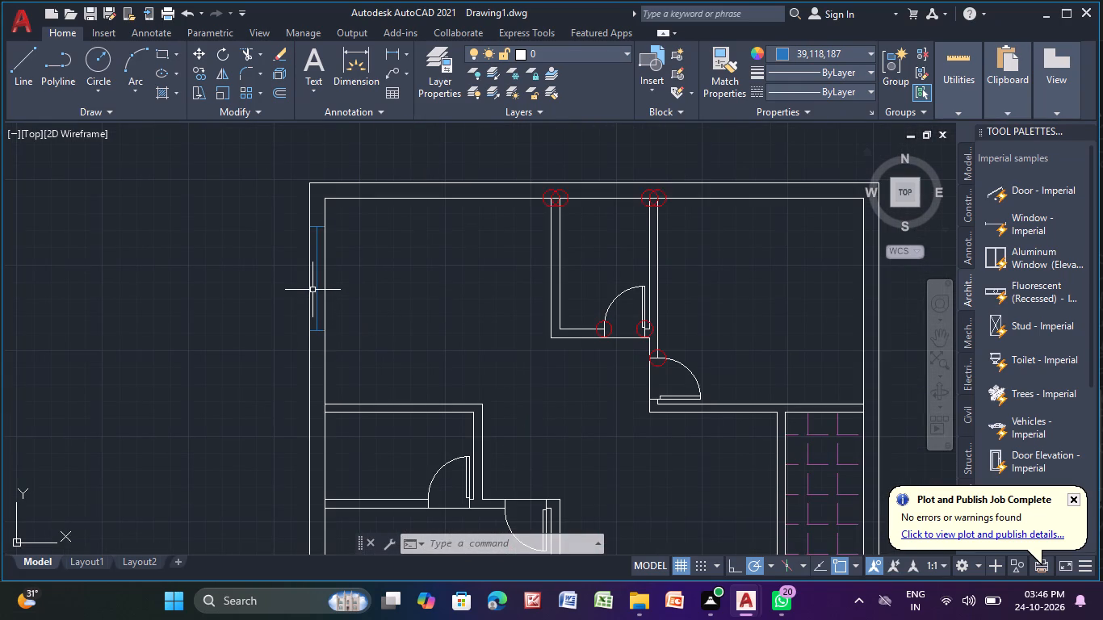
pyautogui.click(316, 285)
pyautogui.press('Delete')
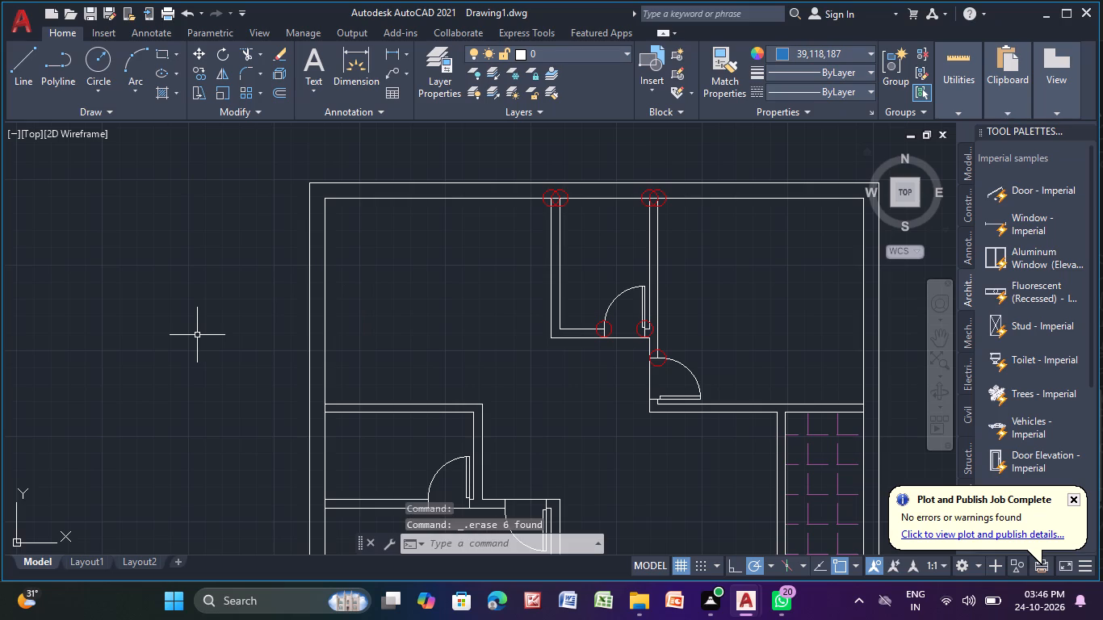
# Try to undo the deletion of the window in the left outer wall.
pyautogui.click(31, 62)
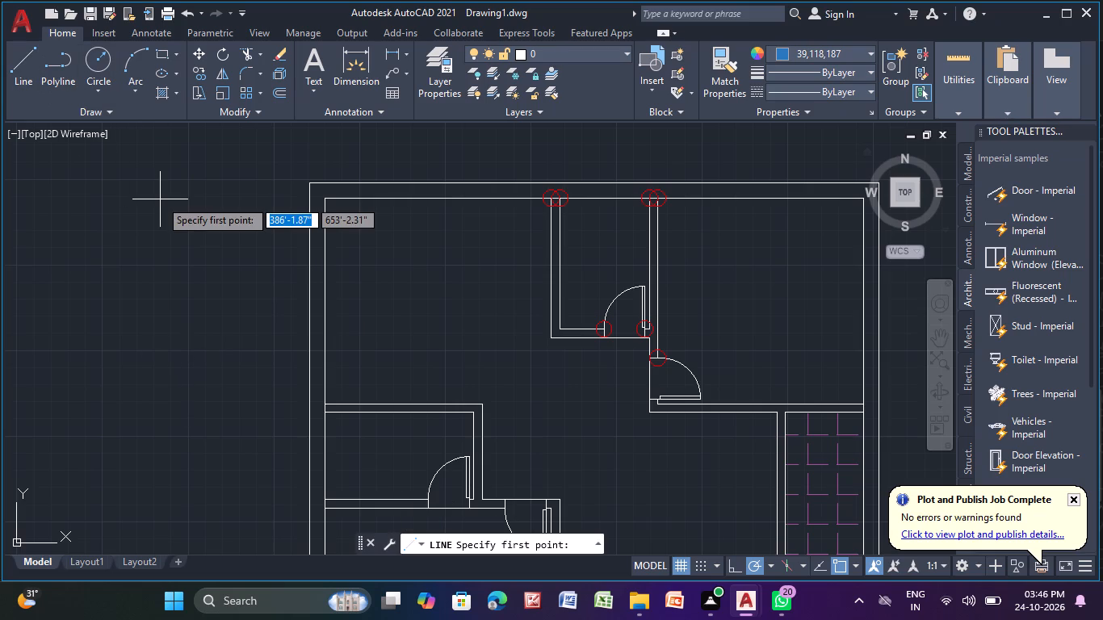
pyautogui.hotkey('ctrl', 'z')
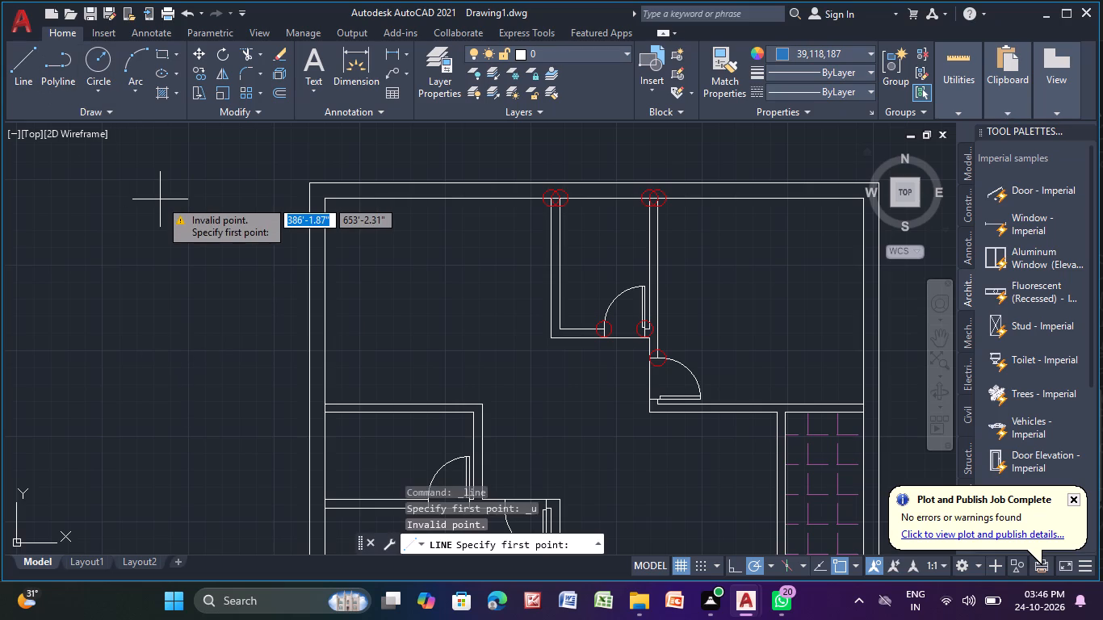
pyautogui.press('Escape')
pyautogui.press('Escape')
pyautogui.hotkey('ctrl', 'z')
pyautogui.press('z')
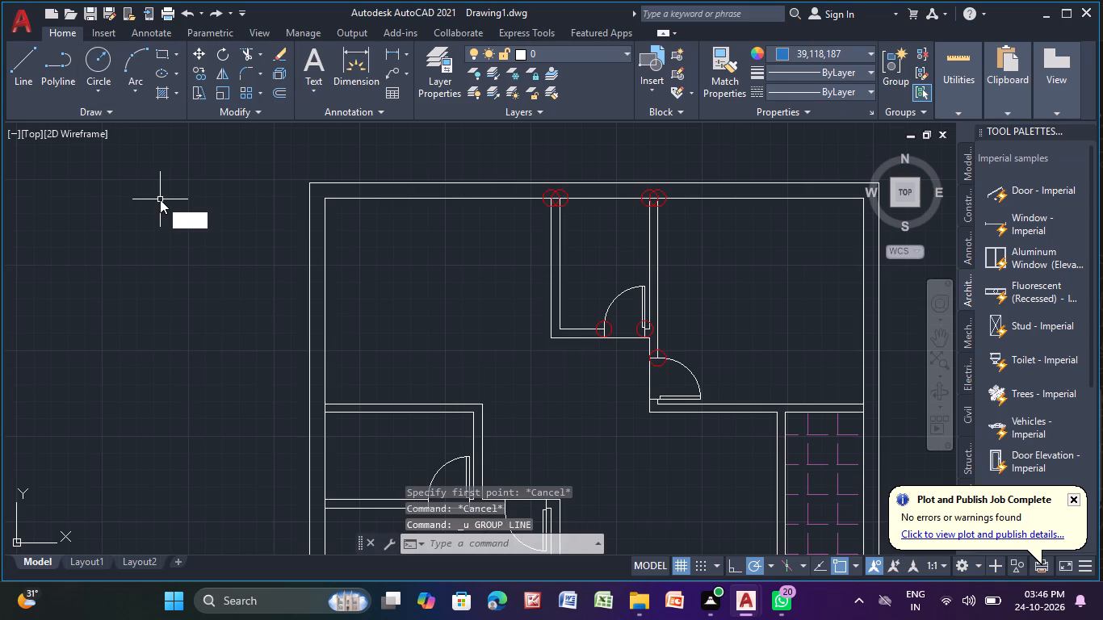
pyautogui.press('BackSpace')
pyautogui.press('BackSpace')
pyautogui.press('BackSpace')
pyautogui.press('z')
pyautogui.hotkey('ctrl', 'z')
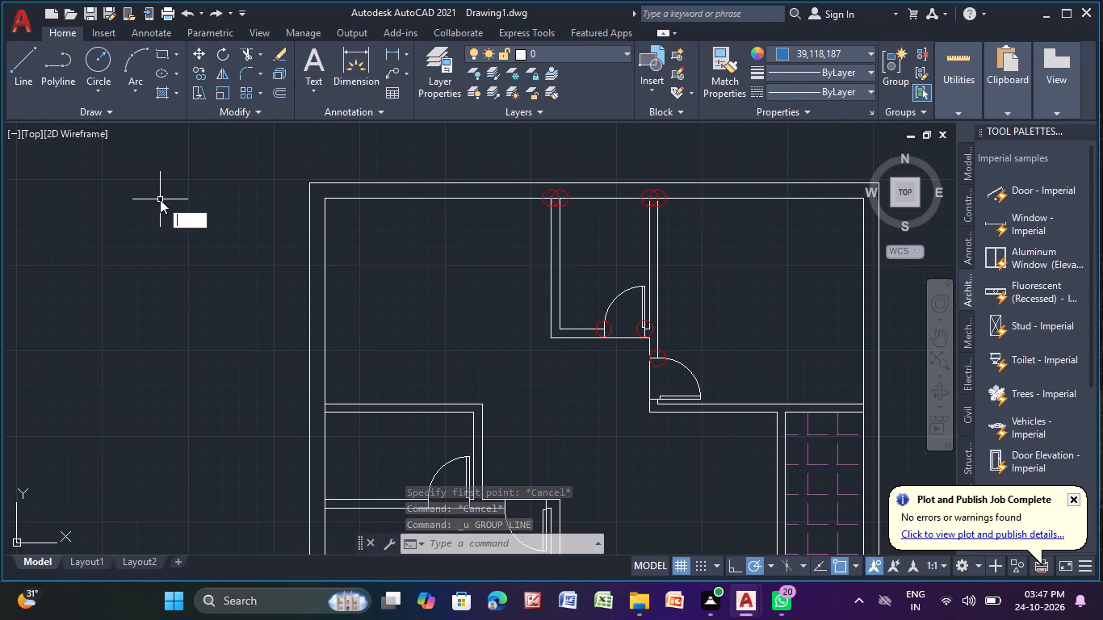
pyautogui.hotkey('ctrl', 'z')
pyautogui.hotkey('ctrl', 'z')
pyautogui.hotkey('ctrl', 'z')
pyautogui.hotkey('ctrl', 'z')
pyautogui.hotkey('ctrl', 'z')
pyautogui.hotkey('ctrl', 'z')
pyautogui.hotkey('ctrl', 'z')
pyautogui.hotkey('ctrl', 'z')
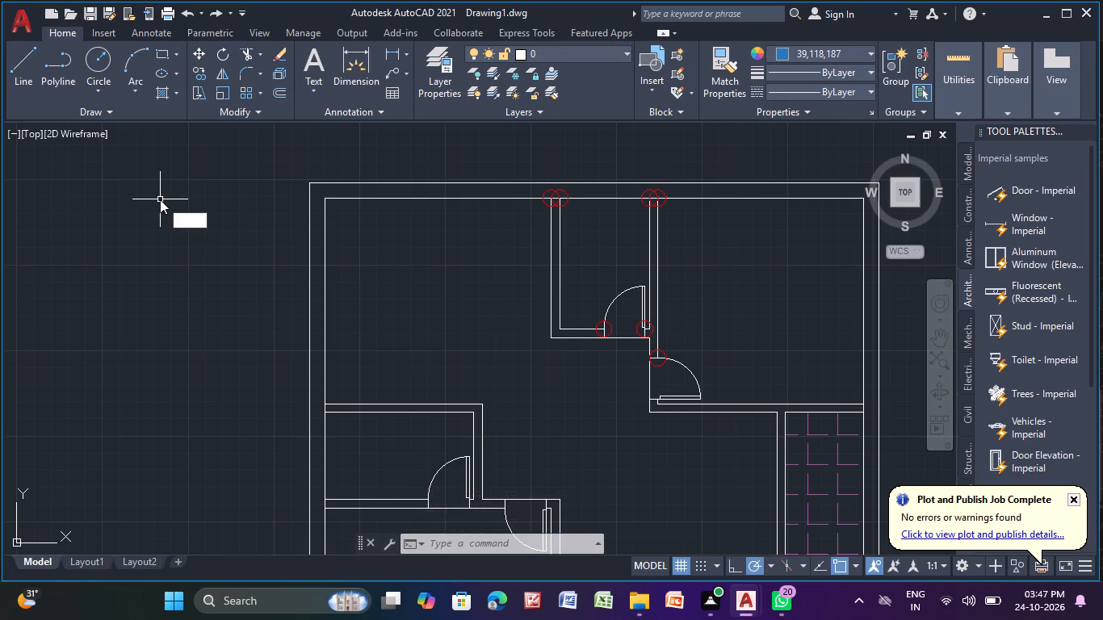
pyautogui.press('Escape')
# Copy the lower-right room's window from the midpoint of its inner long side onto the upper-left room's left outer wall.
pyautogui.scroll(-3, 308, 330)
pyautogui.moveTo(504, 402); pyautogui.dragTo(356, 178, button='middle')
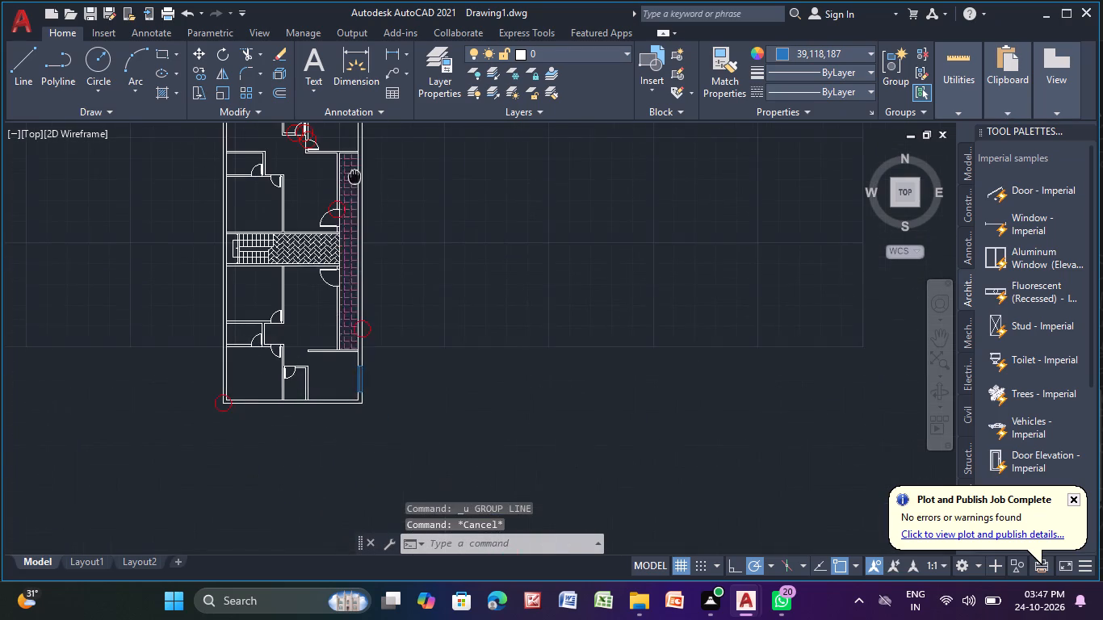
pyautogui.scroll(2, 379, 382)
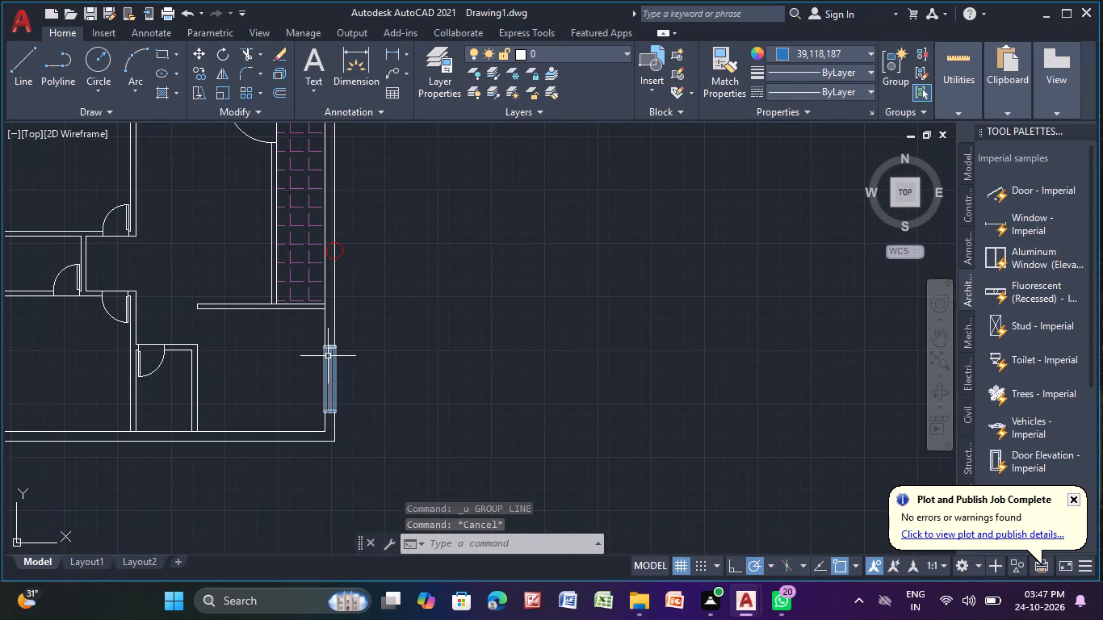
pyautogui.click(328, 356)
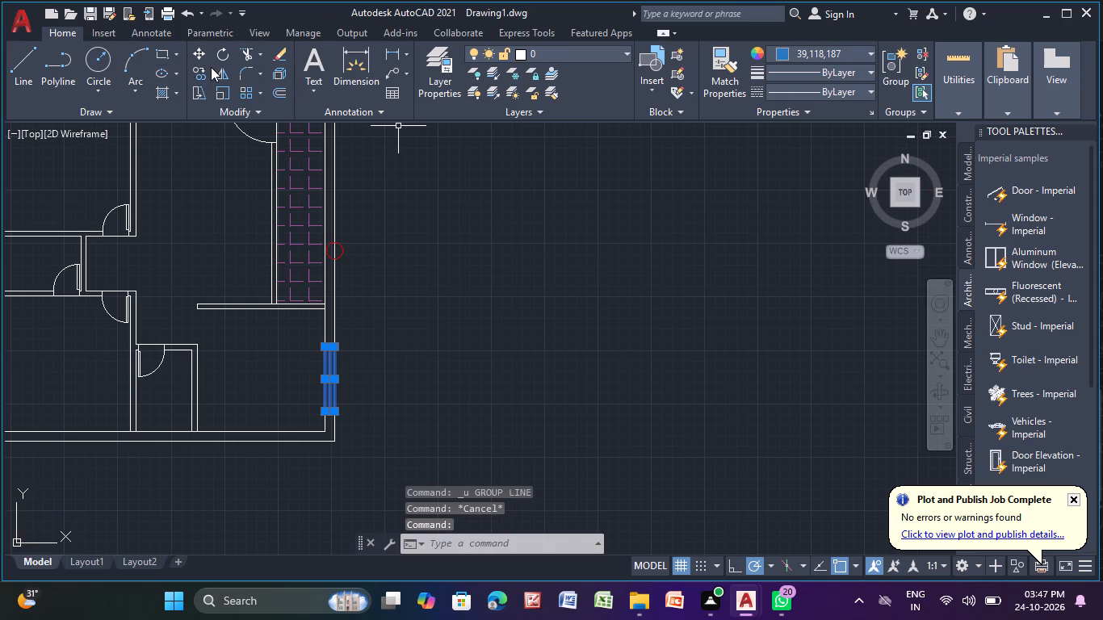
pyautogui.click(203, 69)
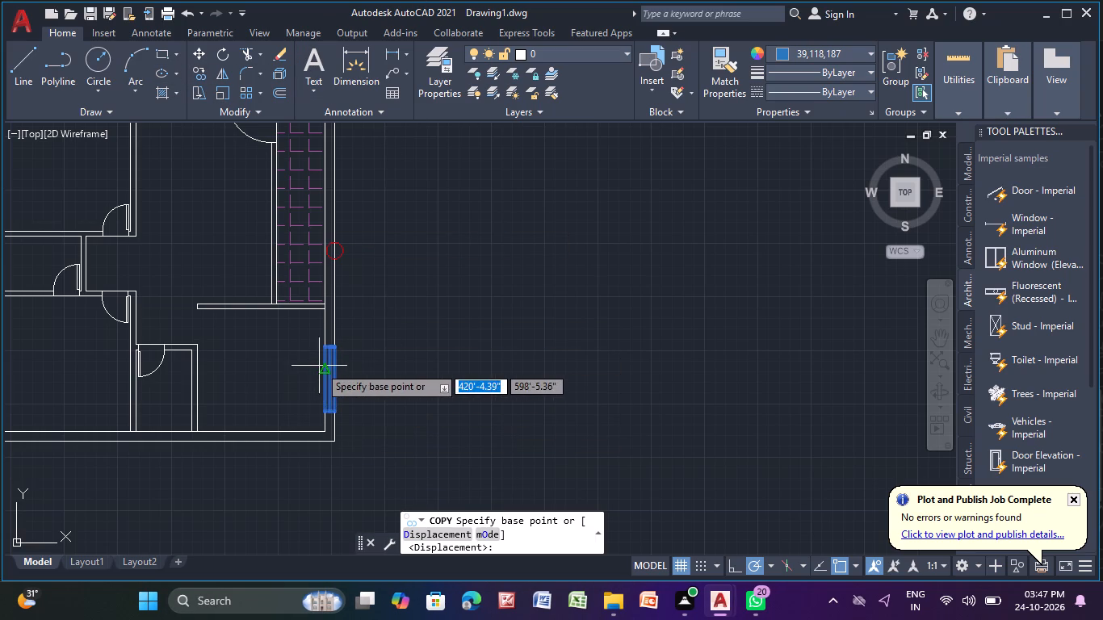
pyautogui.click(322, 367)
pyautogui.moveTo(151, 181); pyautogui.dragTo(628, 383, button='middle')
pyautogui.moveTo(496, 197); pyautogui.dragTo(290, 564, button='middle')
pyautogui.scroll(2, 253, 279)
pyautogui.click(247, 279)
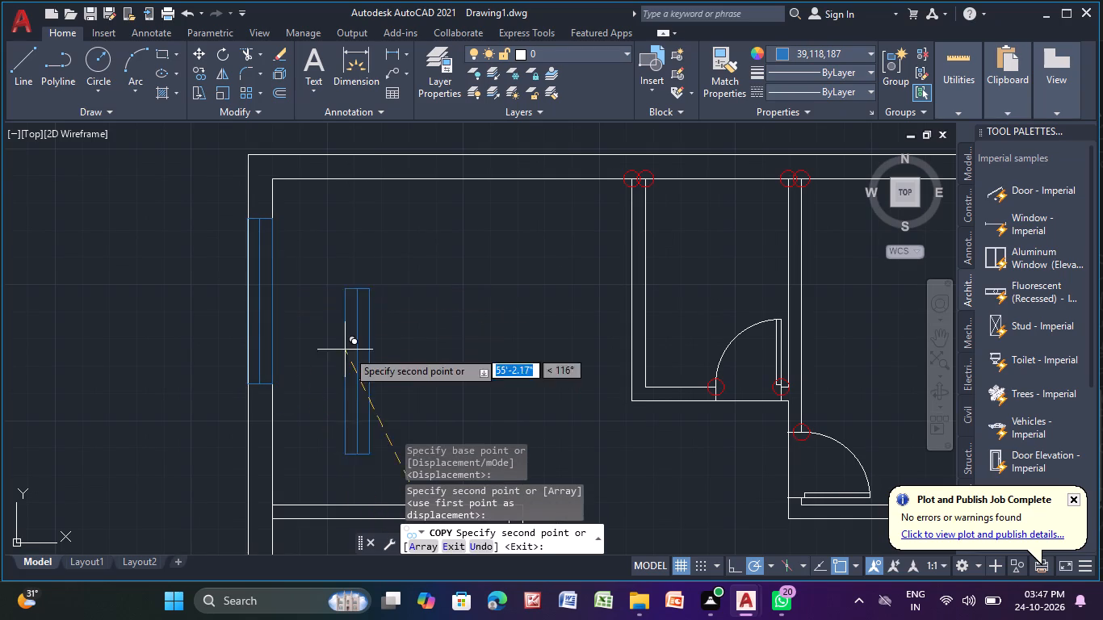
pyautogui.press('Escape')
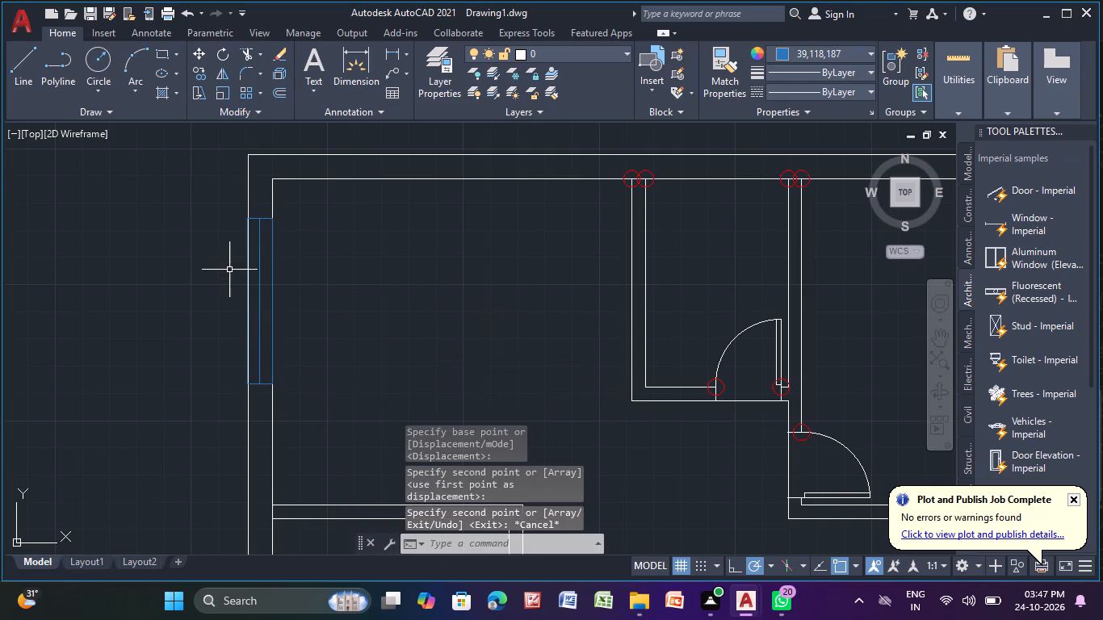
# Stretch the outer long line of the copied window onto the outer face line of the left outer wall.
pyautogui.scroll(4, 230, 269)
pyautogui.scroll(3, 329, 266)
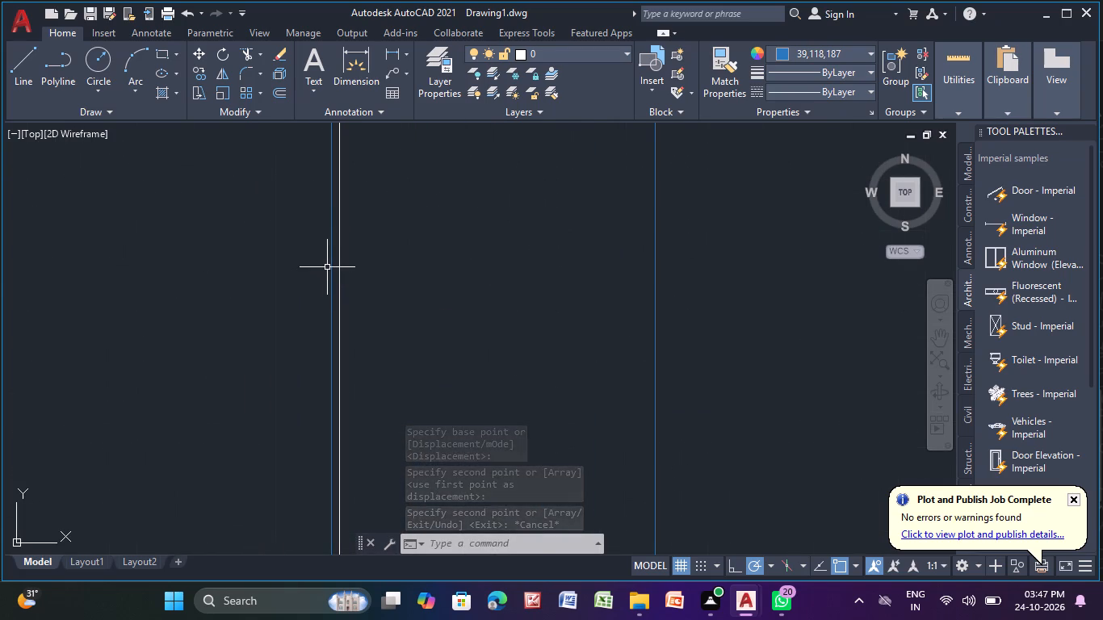
pyautogui.click(329, 265)
pyautogui.moveTo(407, 283); pyautogui.dragTo(394, 493, button='middle')
pyautogui.scroll(-1, 394, 493)
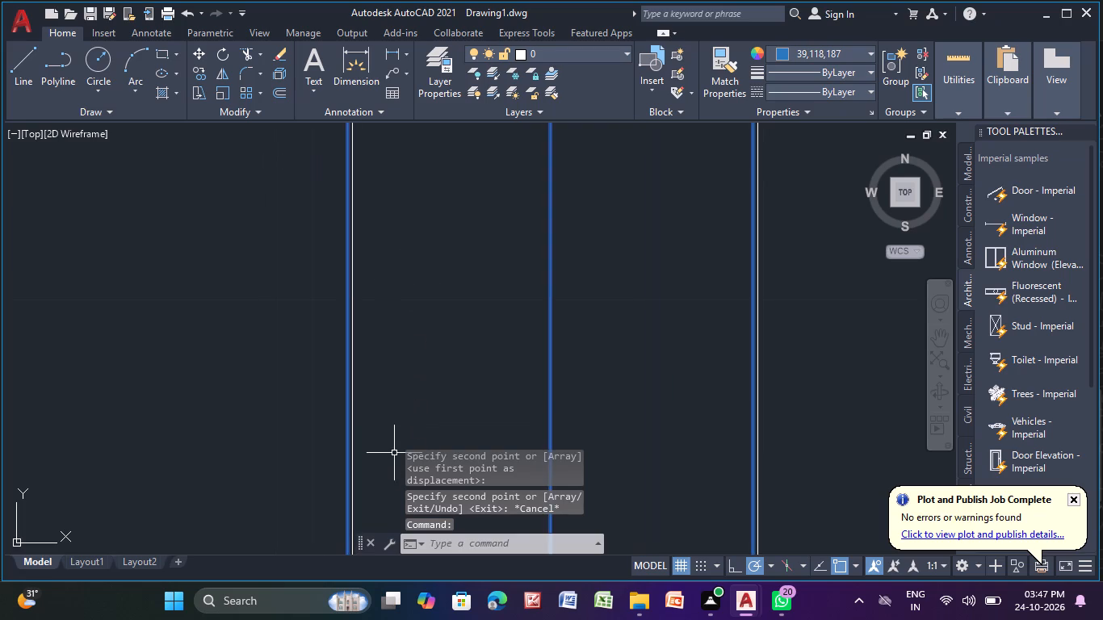
pyautogui.scroll(-4, 397, 413)
pyautogui.moveTo(398, 350); pyautogui.dragTo(350, 289, button='middle')
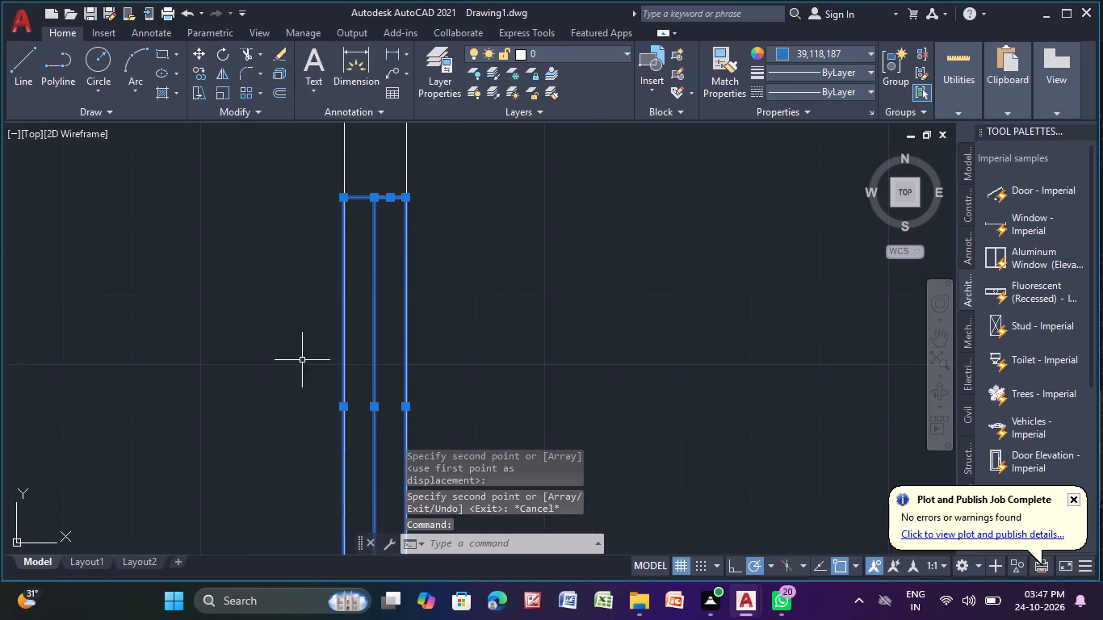
pyautogui.scroll(4, 312, 487)
pyautogui.moveTo(385, 378); pyautogui.dragTo(249, 602, button='middle')
pyautogui.moveTo(268, 396); pyautogui.dragTo(276, 498, button='middle')
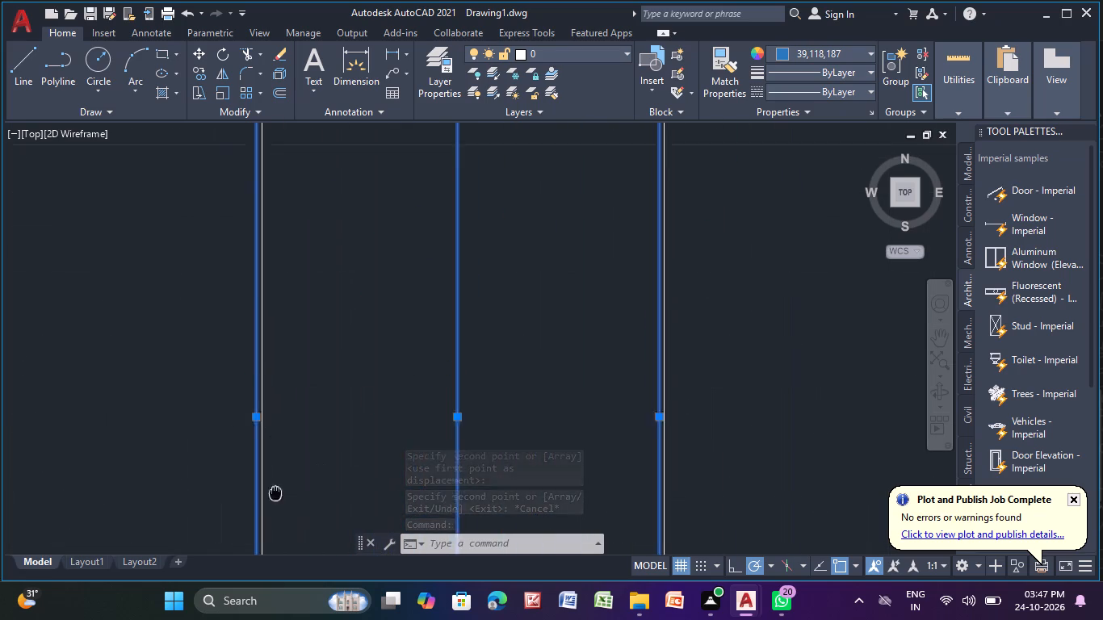
pyautogui.moveTo(276, 498); pyautogui.dragTo(277, 518, button='middle')
pyautogui.scroll(2, 275, 409)
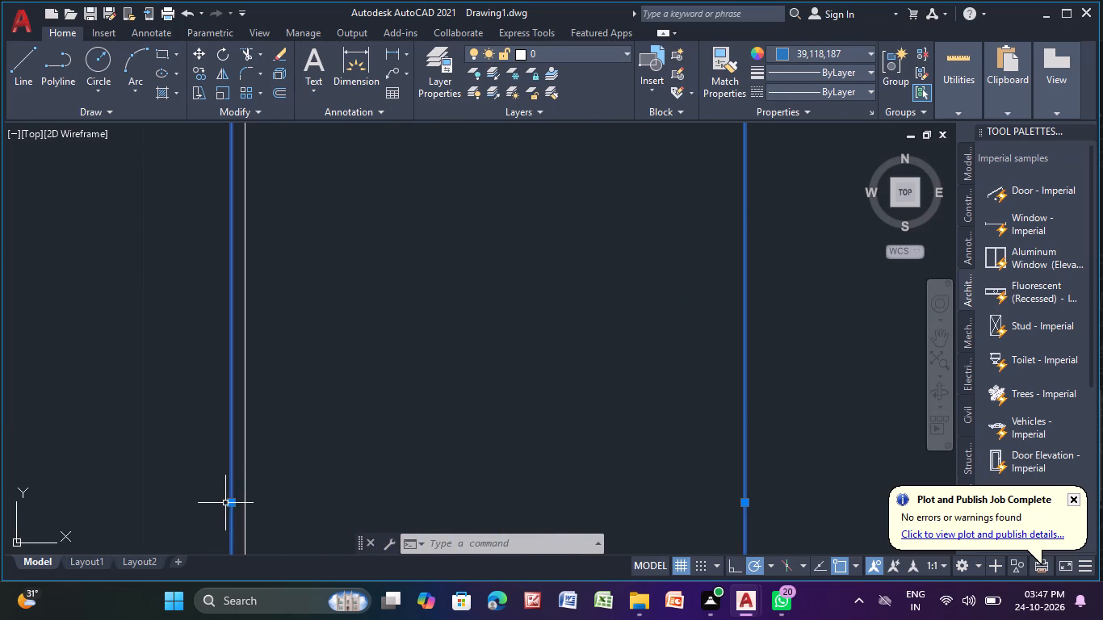
pyautogui.click(230, 501)
pyautogui.click(246, 496)
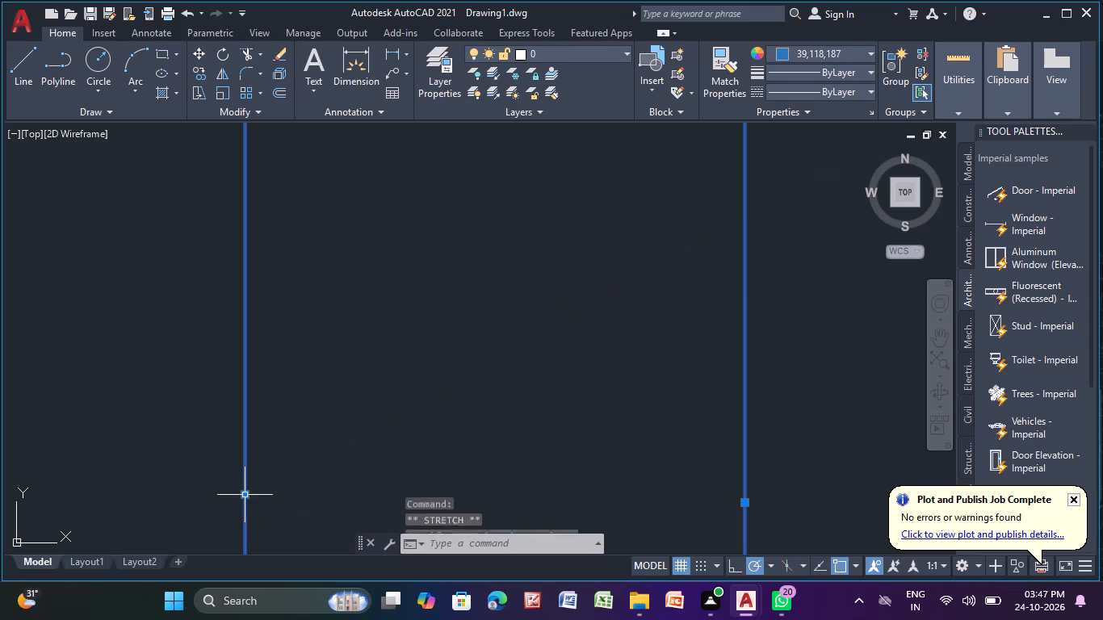
# Stretch the inner long line of the copied window onto the inner face line of the left outer wall.
pyautogui.scroll(-2, 370, 467)
pyautogui.moveTo(397, 466); pyautogui.dragTo(6, 133, button='middle')
pyautogui.moveTo(245, 217); pyautogui.dragTo(181, 451, button='middle')
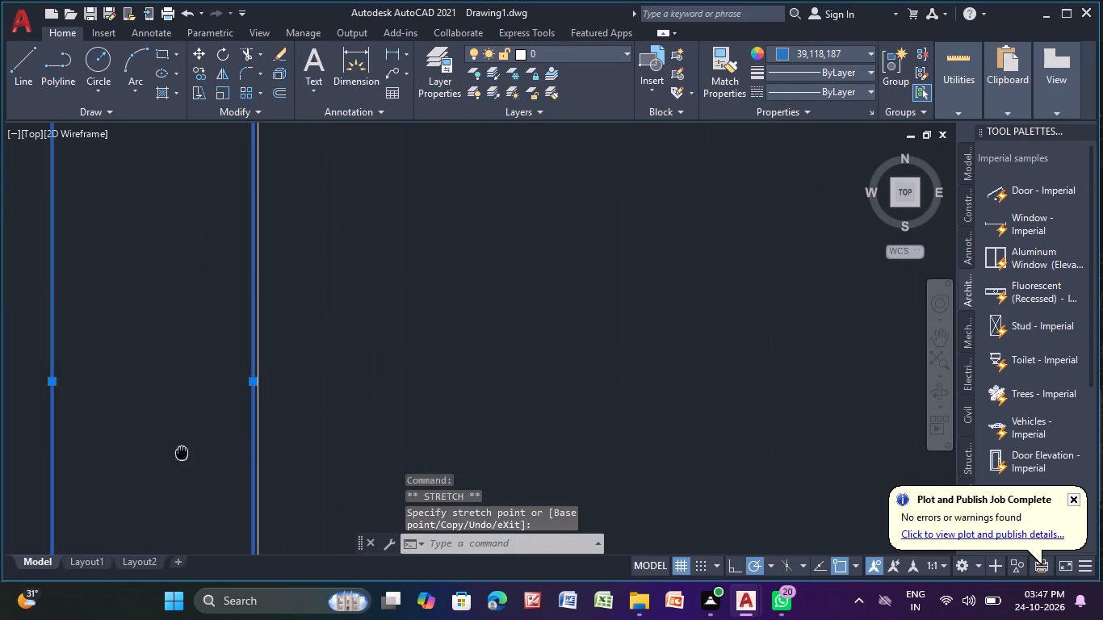
pyautogui.moveTo(181, 451); pyautogui.dragTo(187, 438, button='middle')
pyautogui.scroll(2, 288, 375)
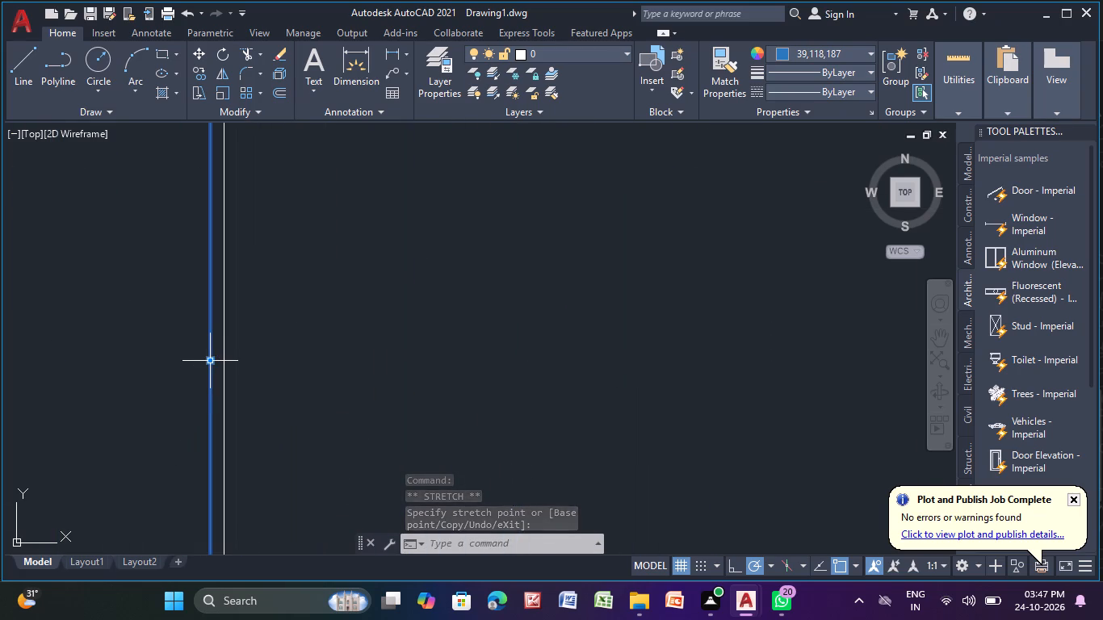
pyautogui.click(211, 359)
pyautogui.click(221, 358)
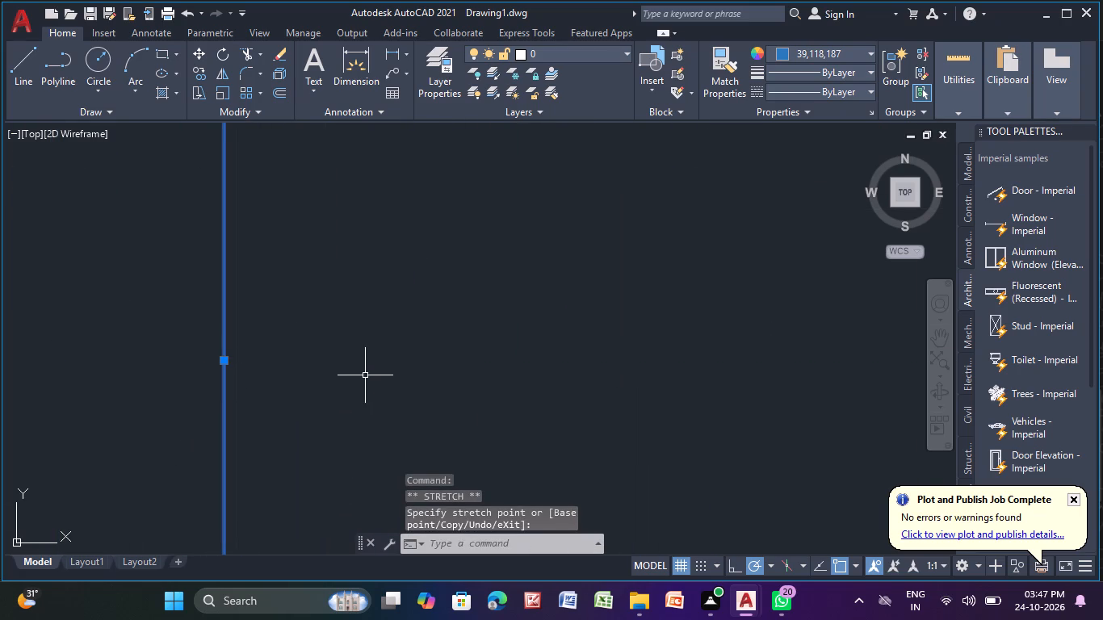
pyautogui.press('Escape')
# Draw a rectangular window outline about 1'-11.6" long across the 9" top outer wall, between the small top-centre room's partitions, using Ortho.
pyautogui.scroll(-11, 357, 381)
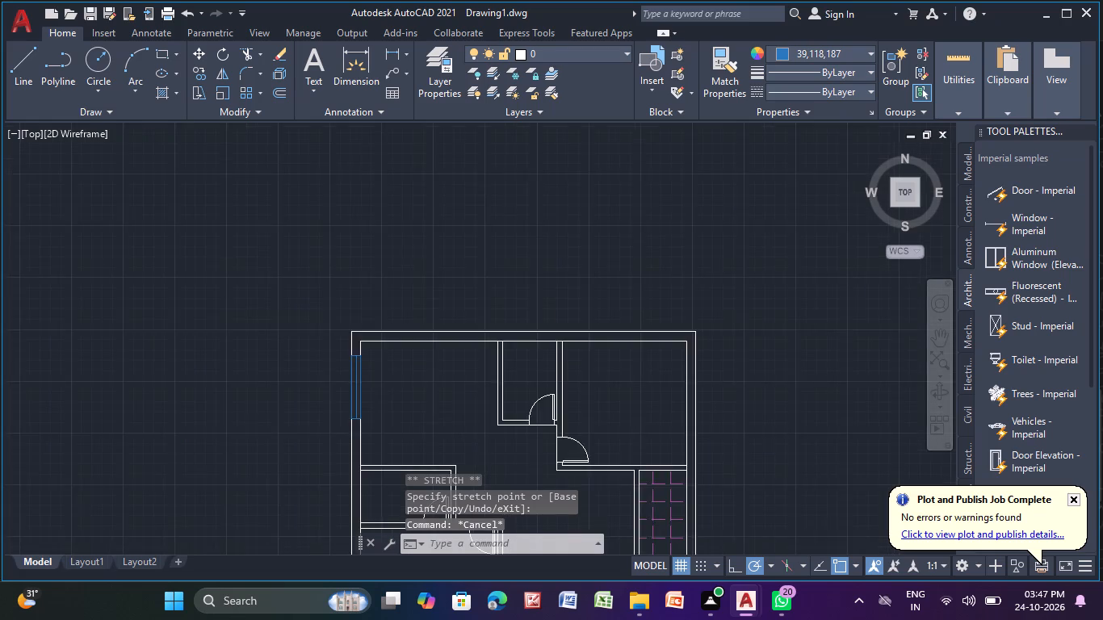
pyautogui.moveTo(400, 439); pyautogui.dragTo(187, 263, button='middle')
pyautogui.moveTo(237, 410); pyautogui.dragTo(252, 465, button='middle')
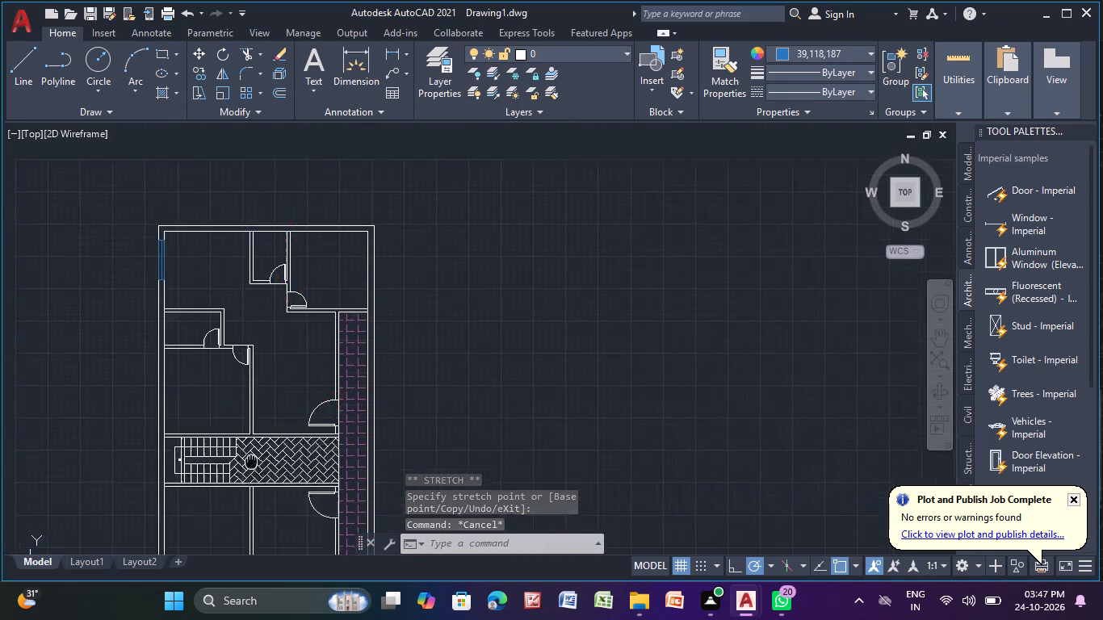
pyautogui.moveTo(252, 465); pyautogui.dragTo(298, 472, button='middle')
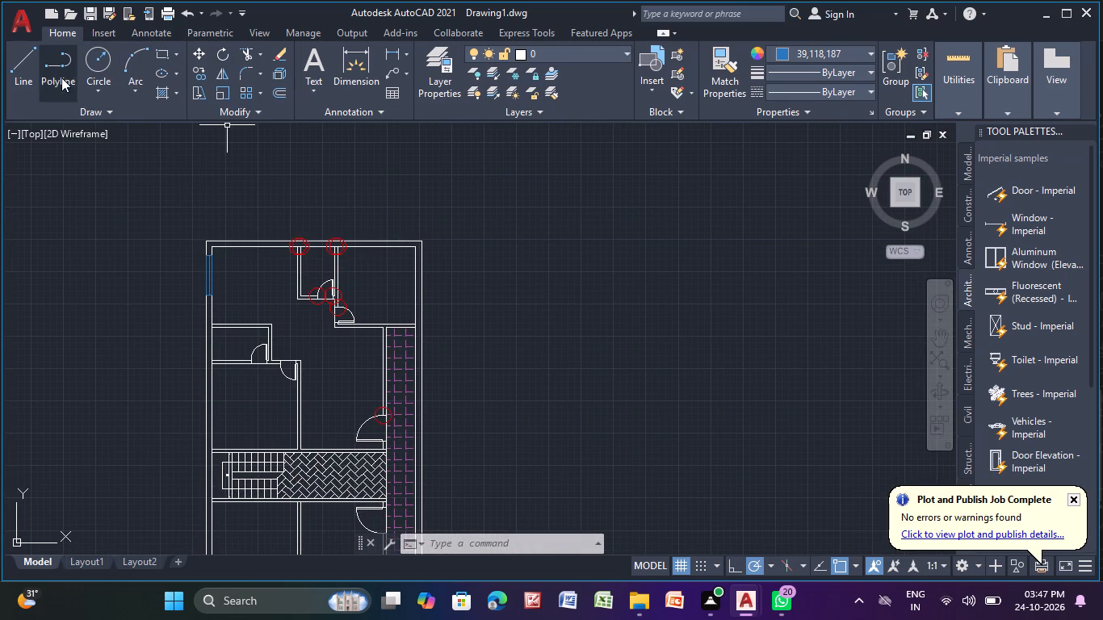
pyautogui.click(25, 65)
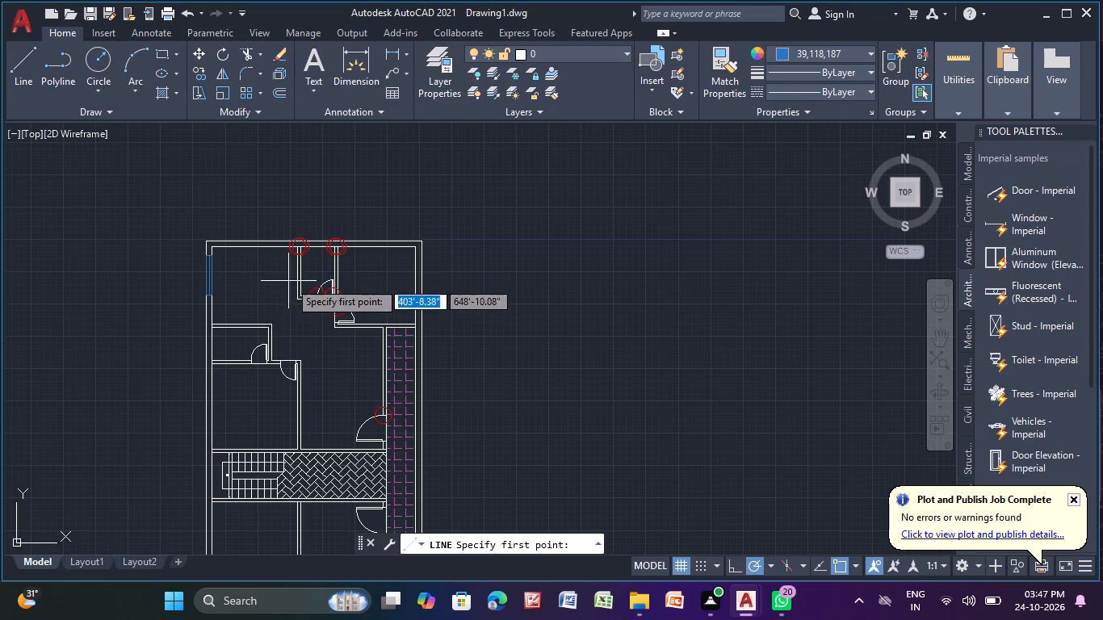
pyautogui.scroll(6, 306, 247)
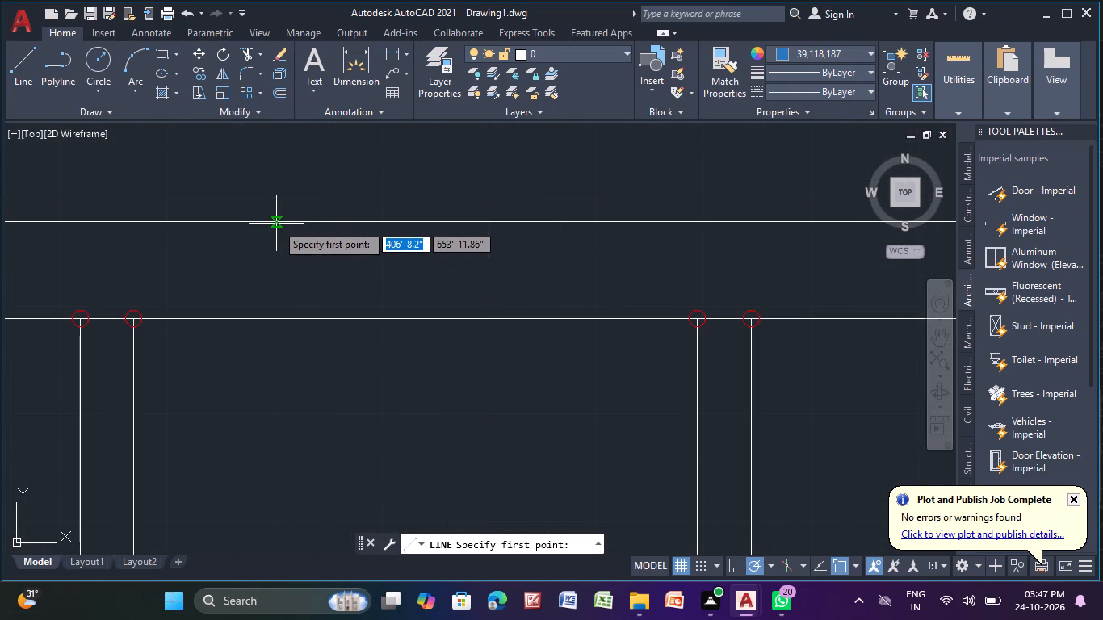
pyautogui.click(279, 221)
pyautogui.click(279, 317)
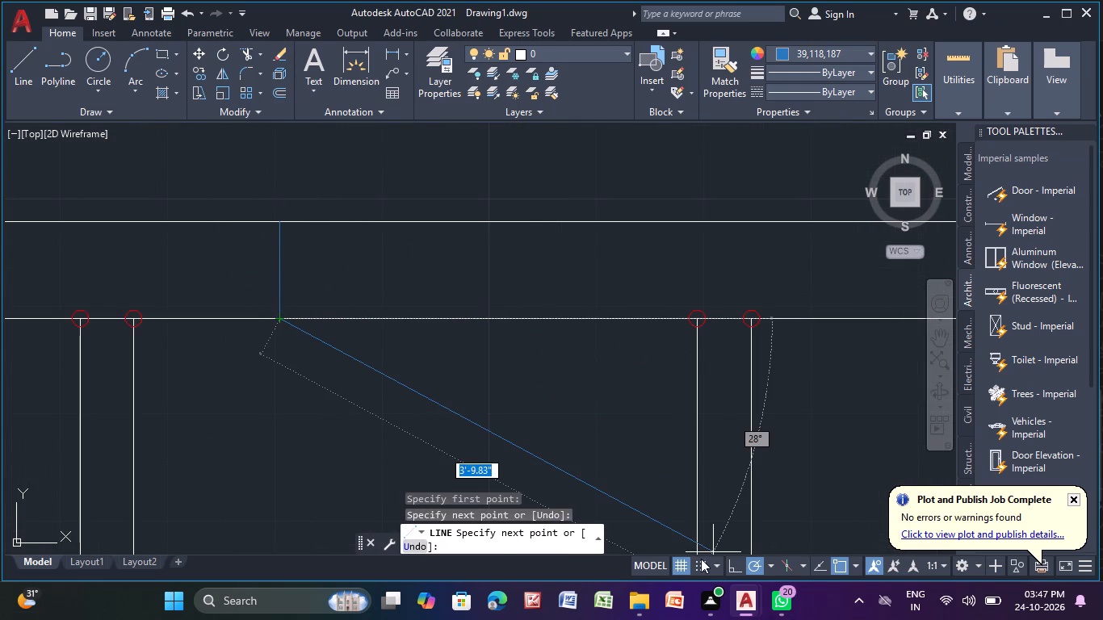
pyautogui.click(734, 559)
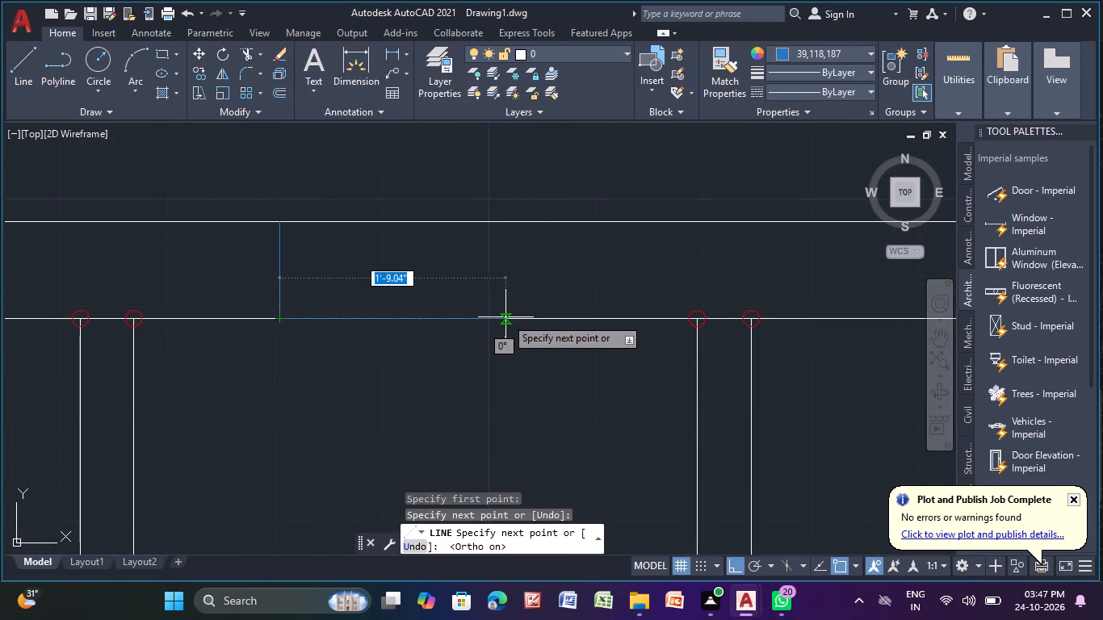
pyautogui.click(533, 317)
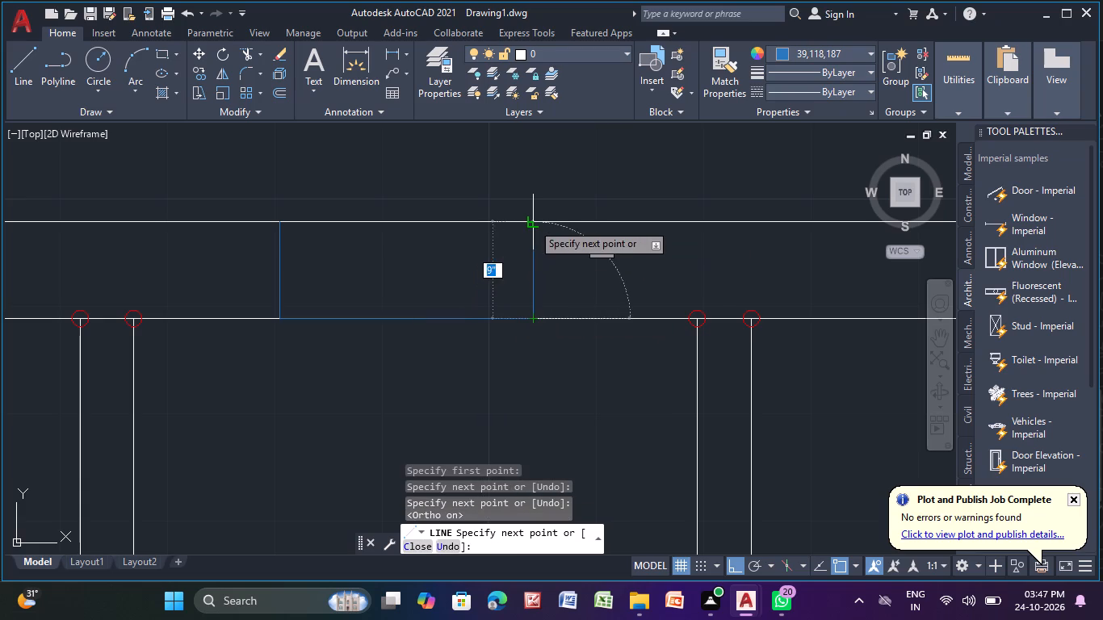
pyautogui.click(532, 222)
pyautogui.click(276, 220)
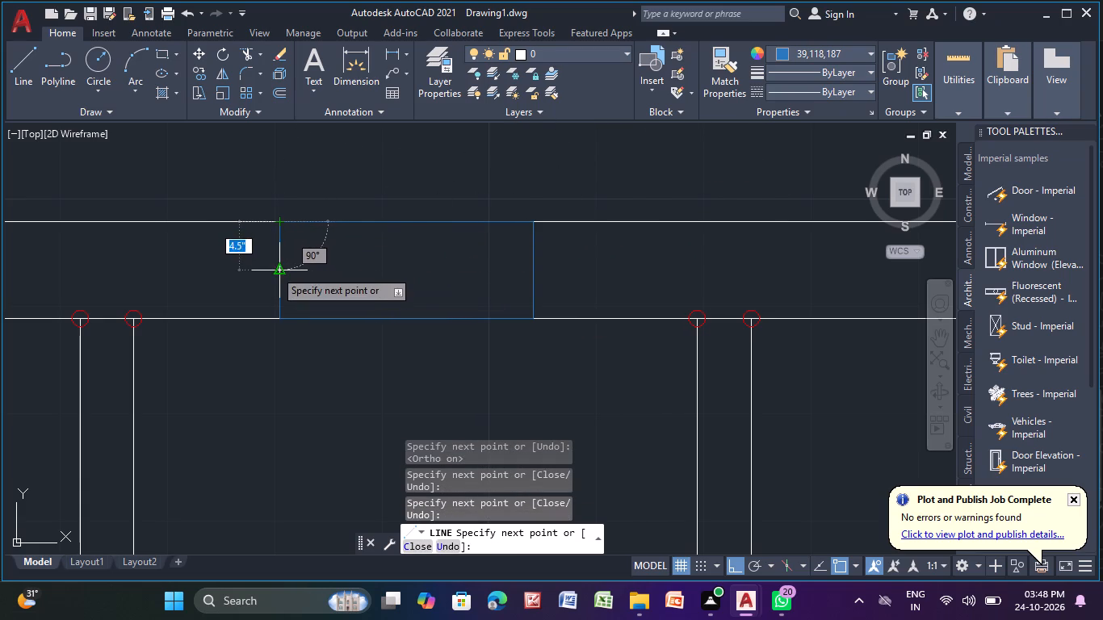
# Add a lengthwise centre line to the top-wall window between the midpoints of its two short ends.
pyautogui.moveTo(275, 270); pyautogui.dragTo(322, 277)
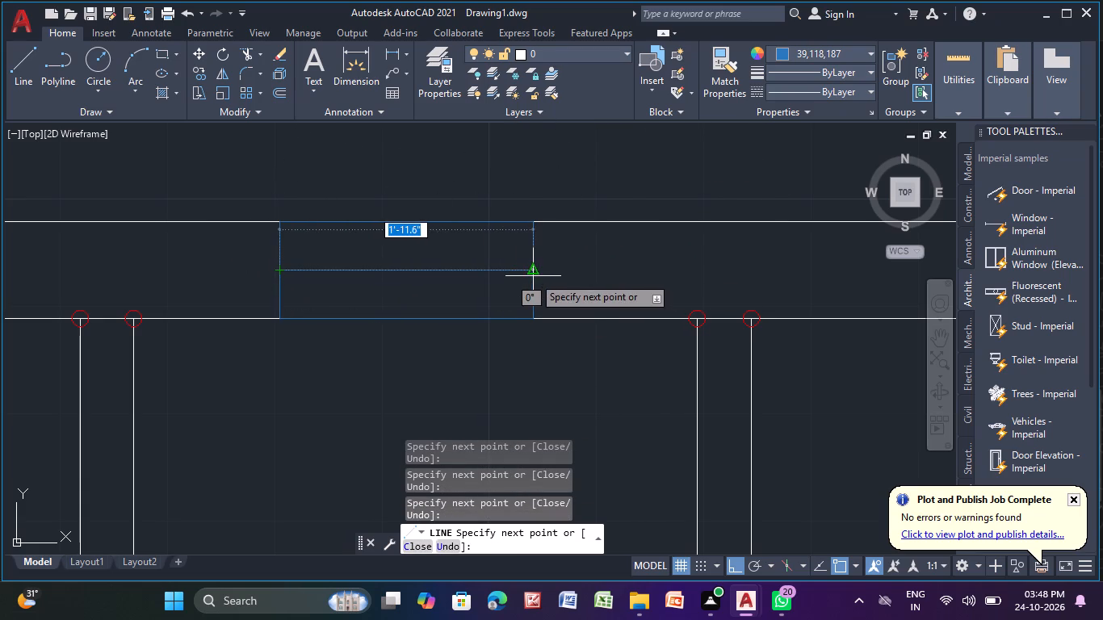
pyautogui.click(533, 274)
pyautogui.press('Escape')
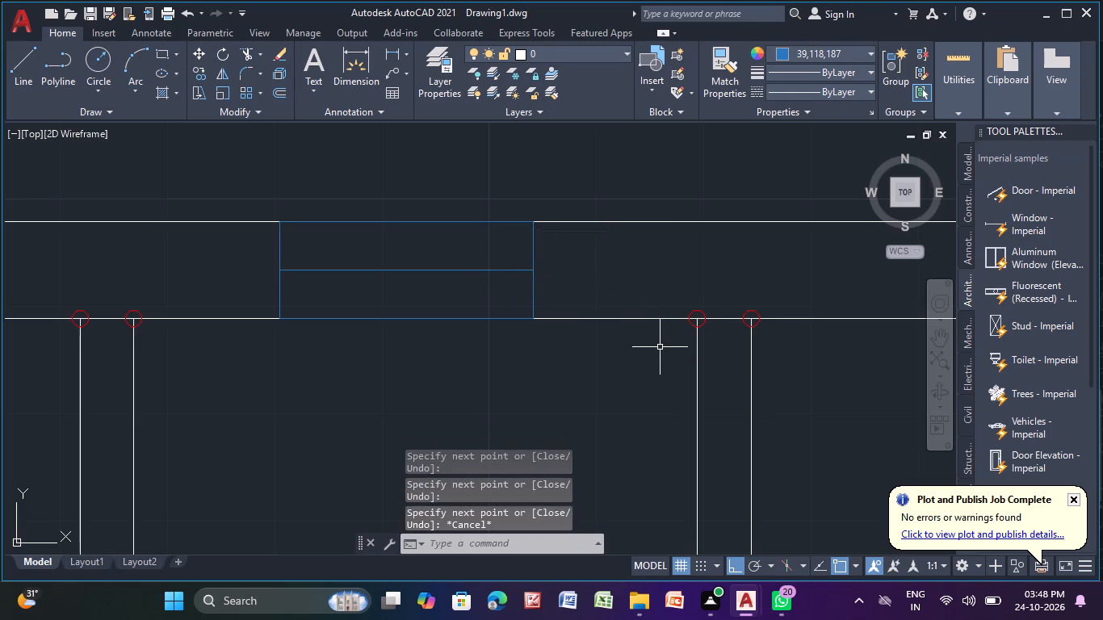
# Draw a rectangular window outline about 6'-2.2" long across the 9" right outer wall of the top-right room, using Line.
pyautogui.scroll(-5, 621, 369)
pyautogui.moveTo(567, 415); pyautogui.dragTo(288, 249, button='middle')
pyautogui.moveTo(396, 271); pyautogui.dragTo(407, 339, button='middle')
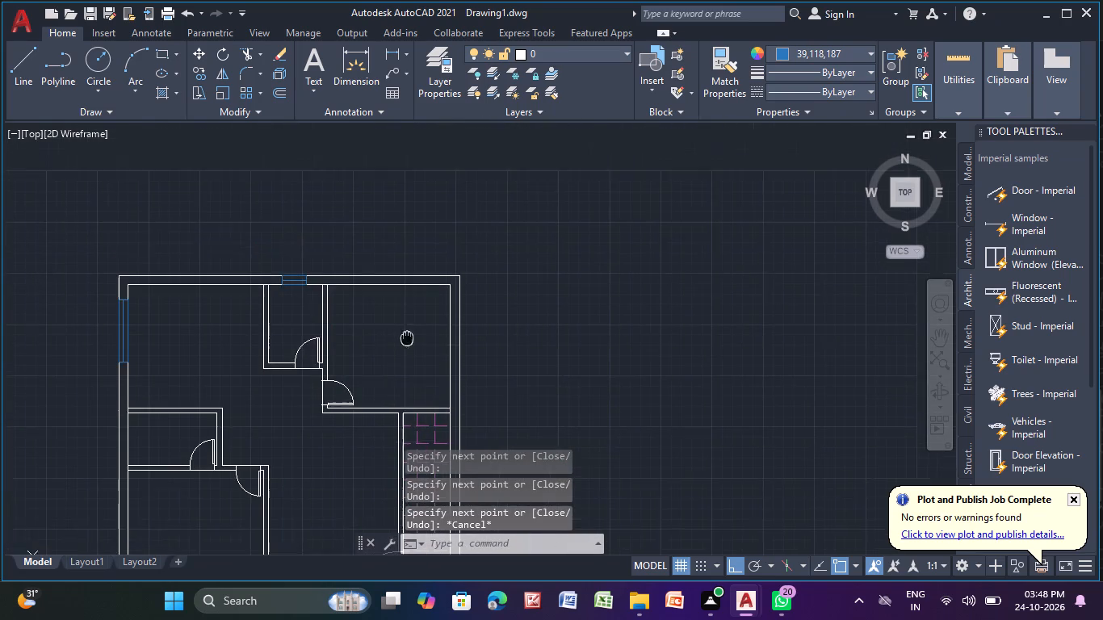
pyautogui.moveTo(407, 339); pyautogui.dragTo(407, 340, button='middle')
pyautogui.click(27, 65)
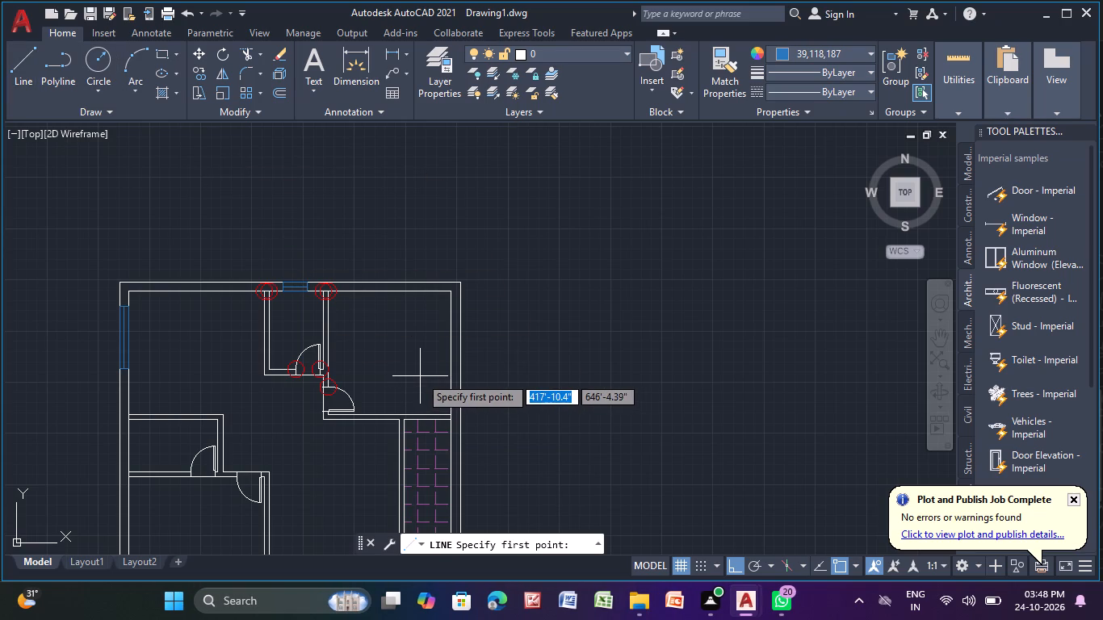
pyautogui.scroll(1, 448, 345)
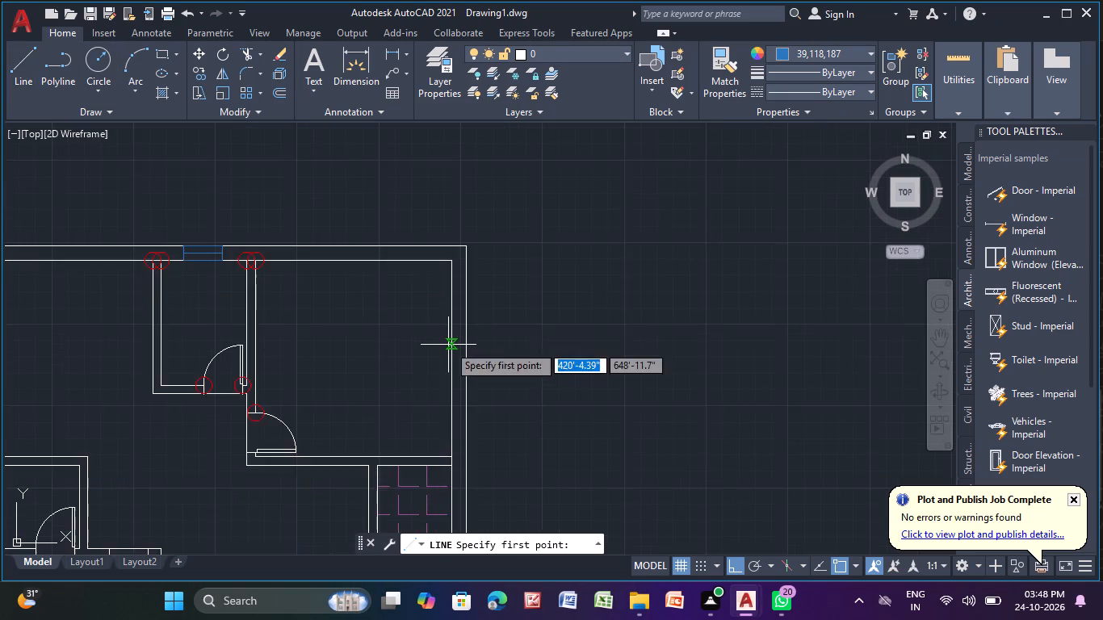
pyautogui.moveTo(448, 345); pyautogui.dragTo(413, 411, button='middle')
pyautogui.scroll(1, 421, 369)
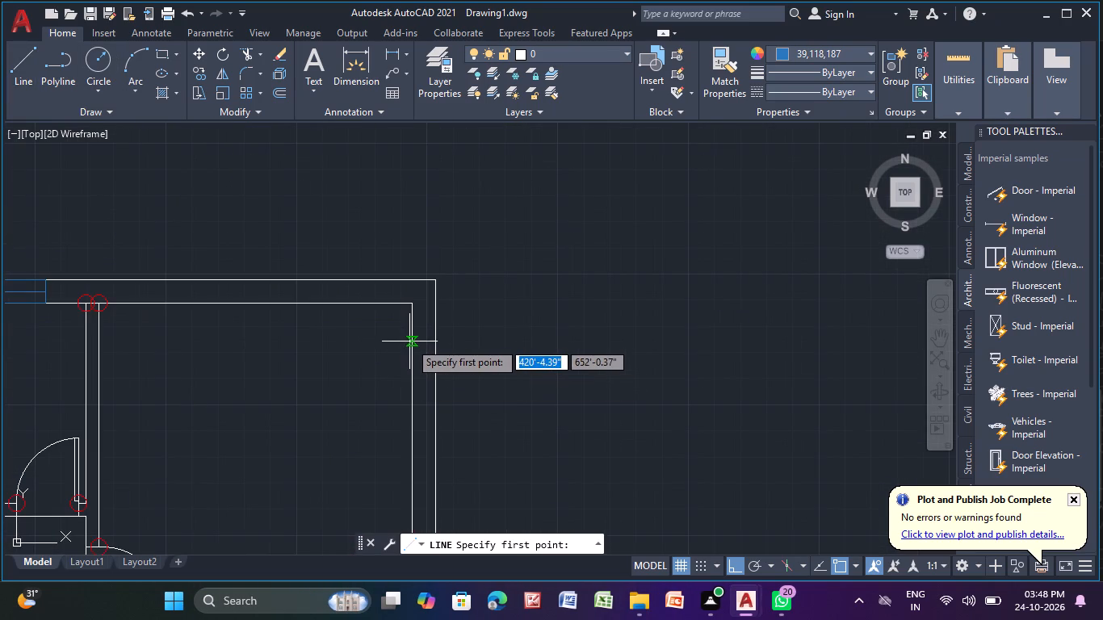
pyautogui.click(410, 360)
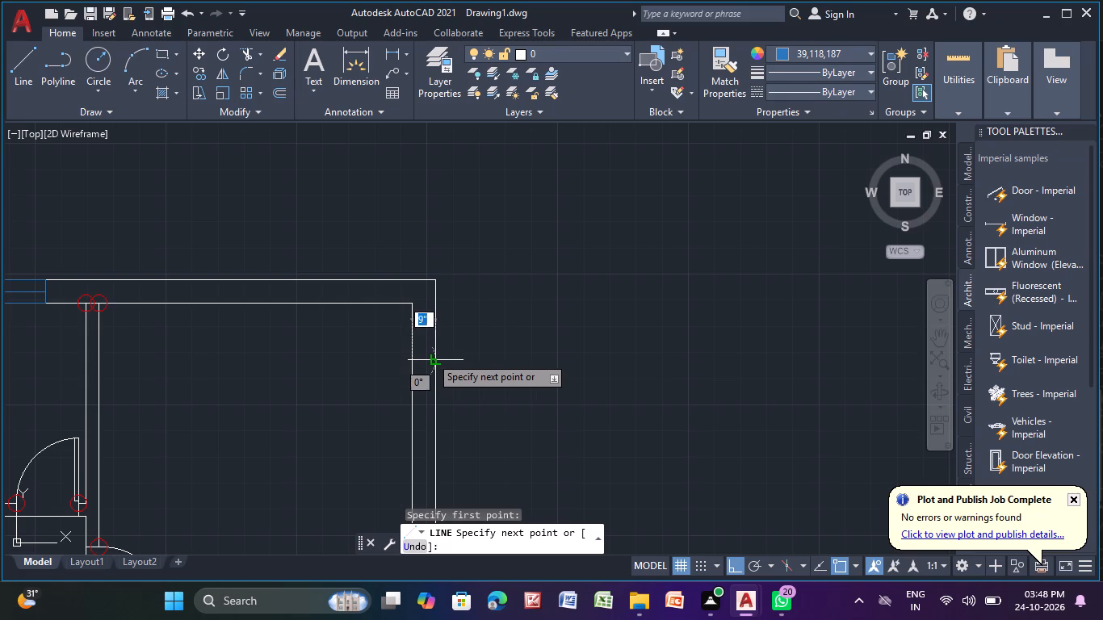
pyautogui.moveTo(430, 355); pyautogui.dragTo(426, 393)
pyautogui.moveTo(434, 484); pyautogui.dragTo(380, 275, button='middle')
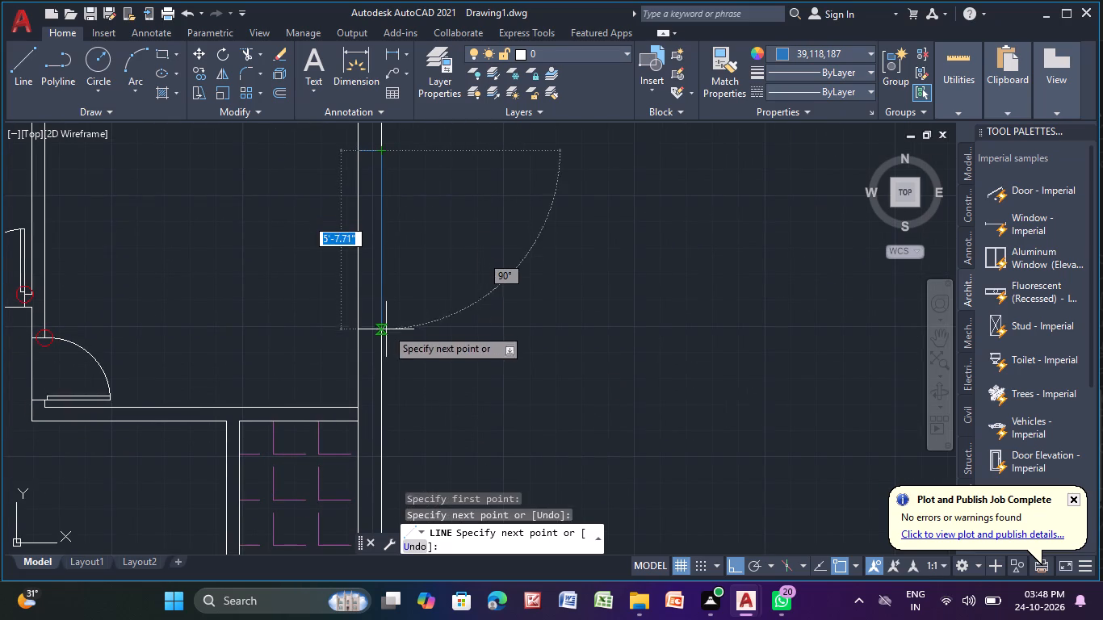
pyautogui.click(377, 345)
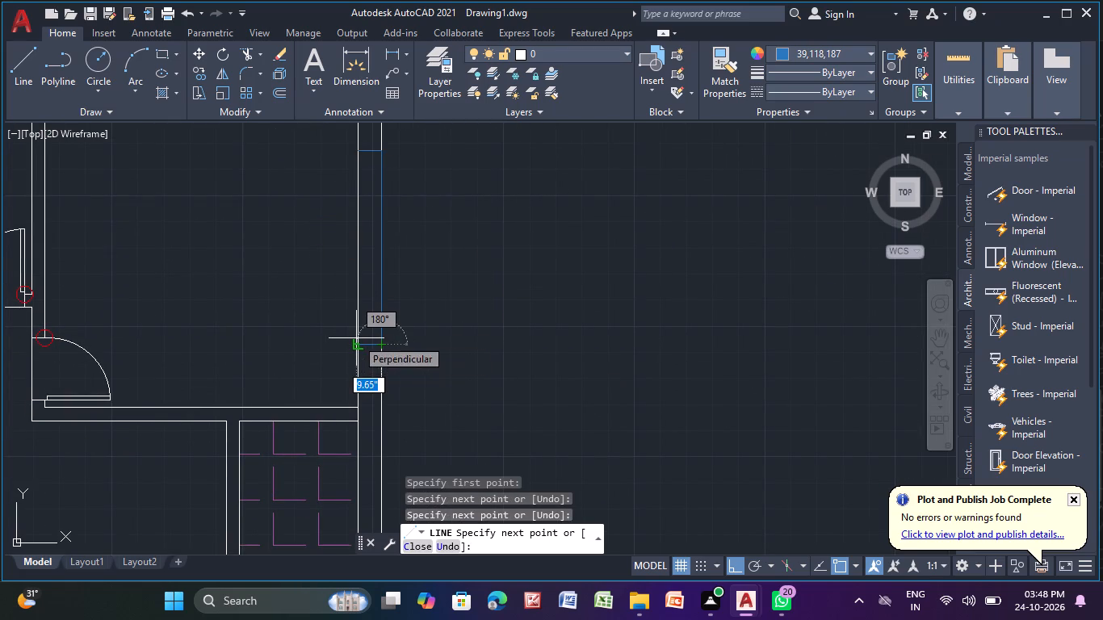
pyautogui.click(356, 338)
pyautogui.moveTo(331, 206); pyautogui.dragTo(293, 310, button='middle')
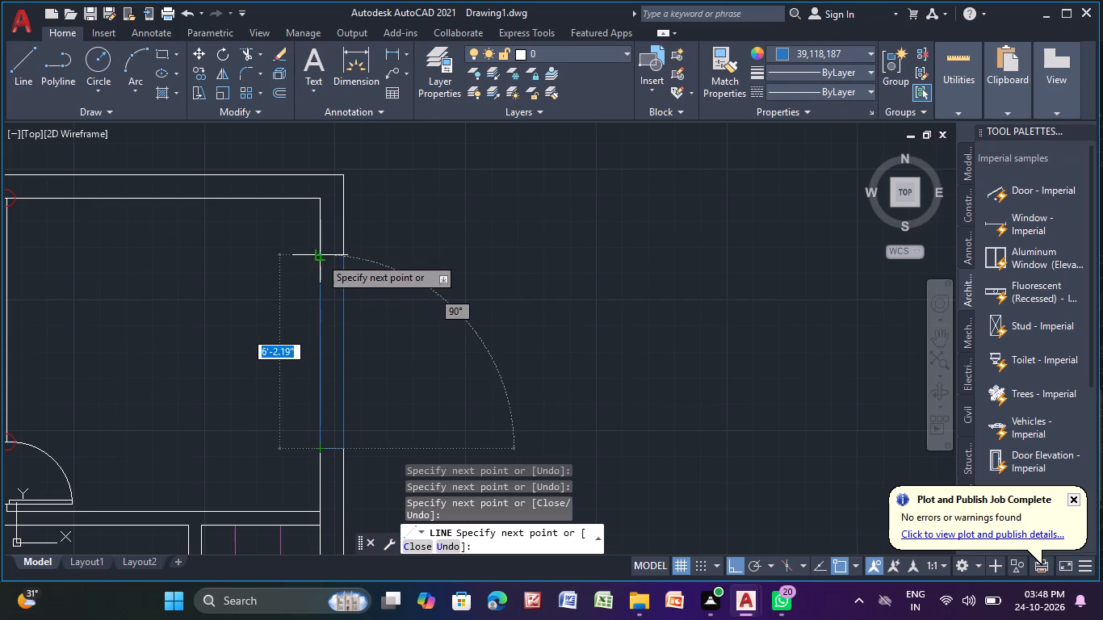
pyautogui.click(320, 257)
# Add a lengthwise centre line to the right-wall window between the midpoints of its two short ends.
pyautogui.click(334, 253)
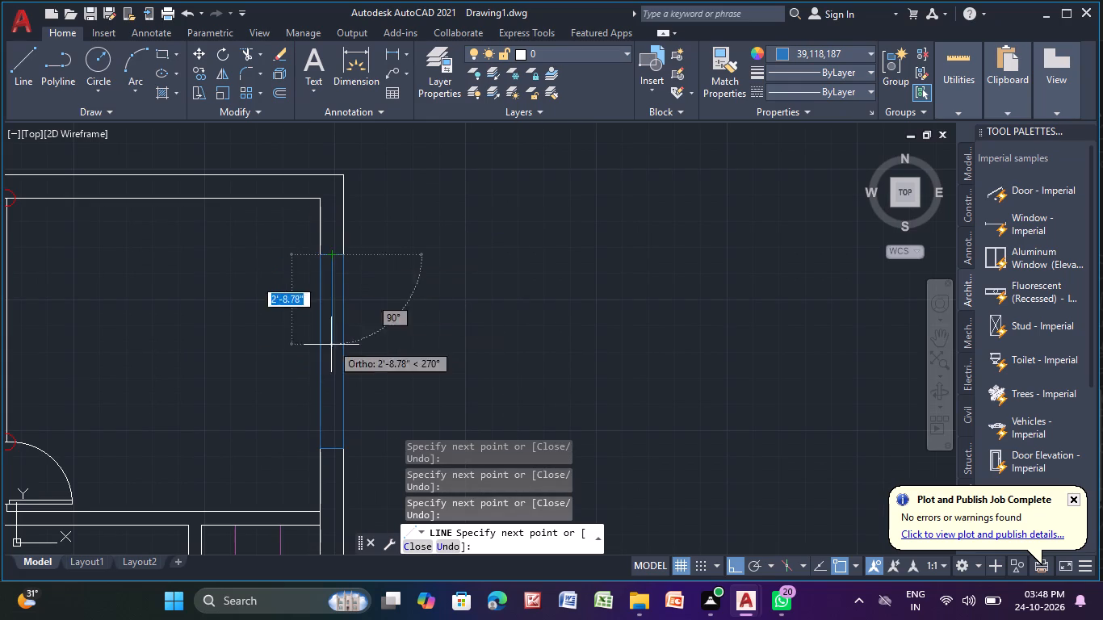
pyautogui.click(331, 450)
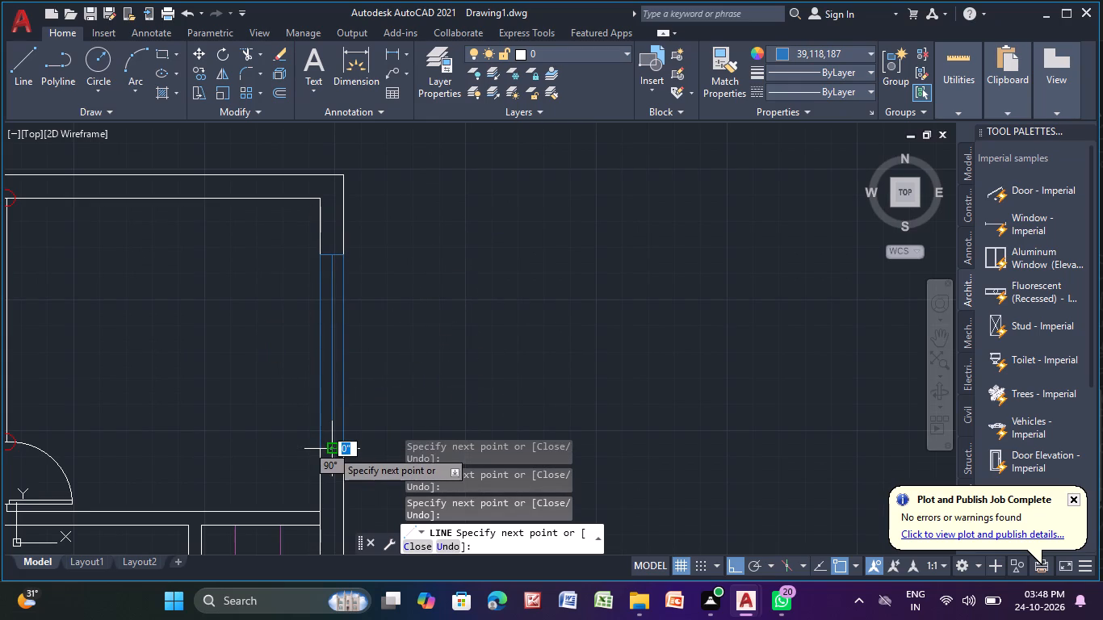
pyautogui.press('Escape')
# Draw a rectangular window outline about 3'-2.5" long across the wall beside the tiled passage, near the passage's upper end.
pyautogui.scroll(-2, 333, 444)
pyautogui.moveTo(333, 444); pyautogui.dragTo(350, 236, button='middle')
pyautogui.moveTo(350, 396); pyautogui.dragTo(354, 375, button='middle')
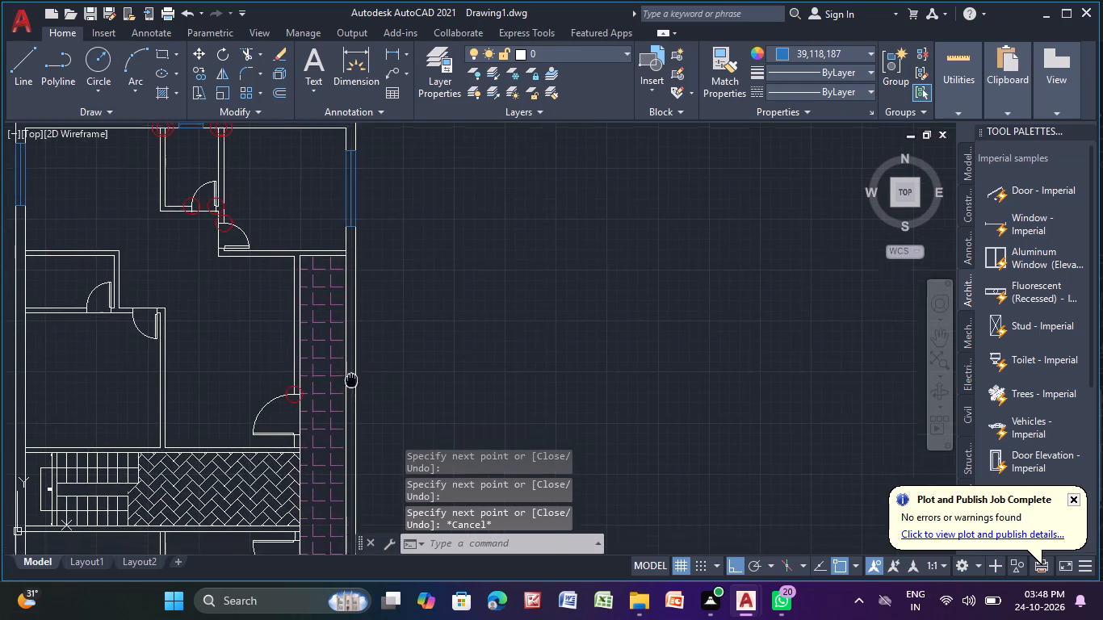
pyautogui.moveTo(354, 375); pyautogui.dragTo(445, 376, button='middle')
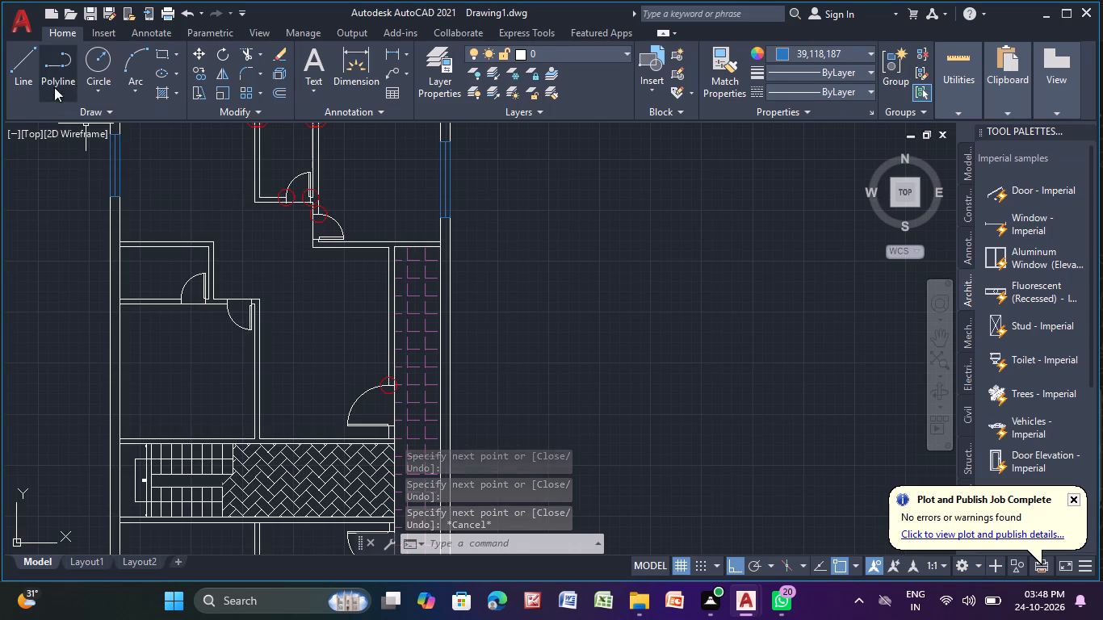
pyautogui.click(20, 63)
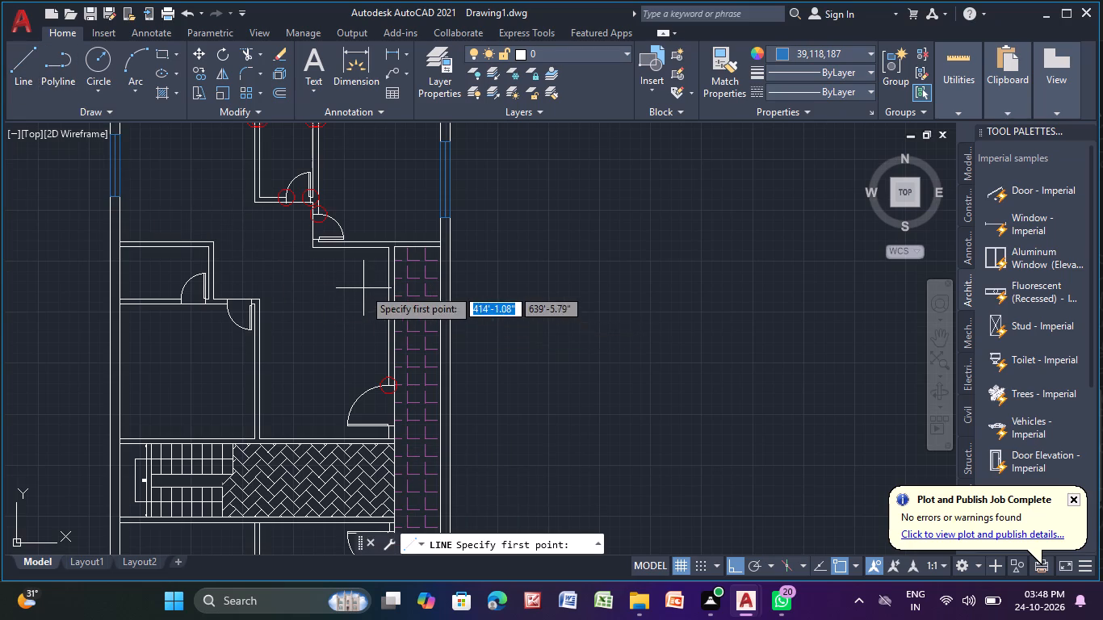
pyautogui.scroll(2, 363, 288)
pyautogui.moveTo(363, 287); pyautogui.dragTo(221, 323, button='middle')
pyautogui.scroll(2, 297, 277)
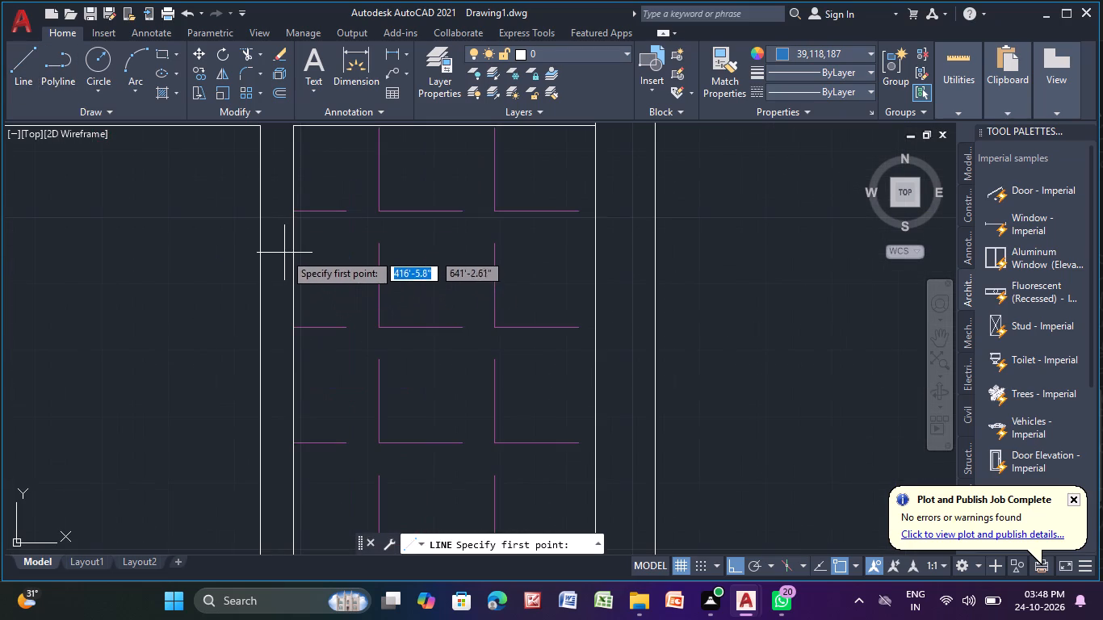
pyautogui.click(292, 239)
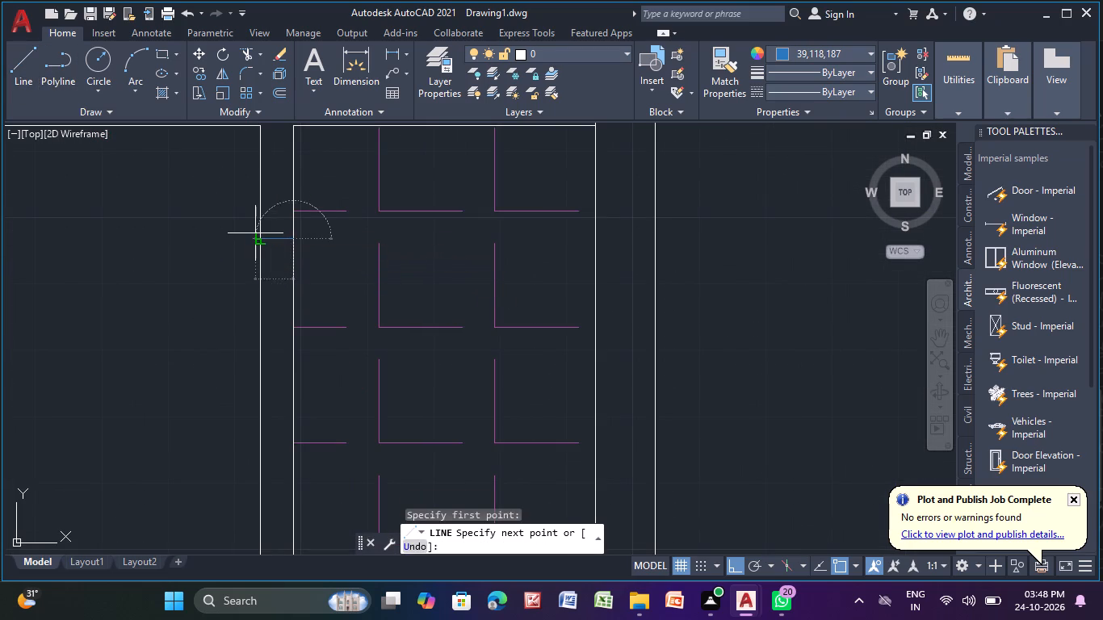
pyautogui.click(255, 233)
pyautogui.moveTo(244, 472); pyautogui.dragTo(271, 323, button='middle')
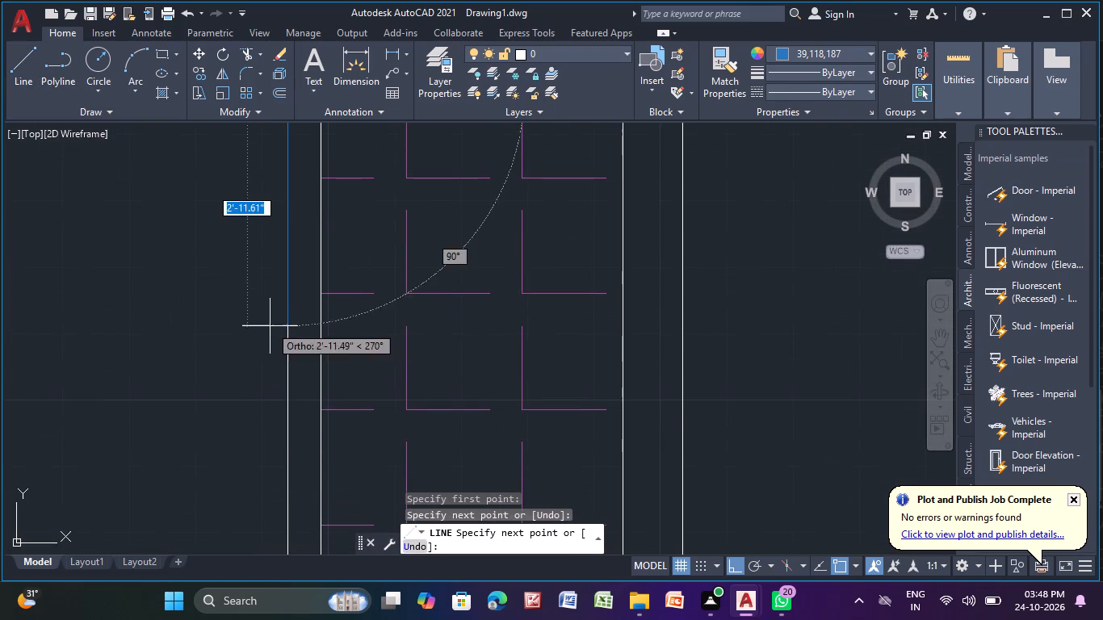
pyautogui.click(291, 346)
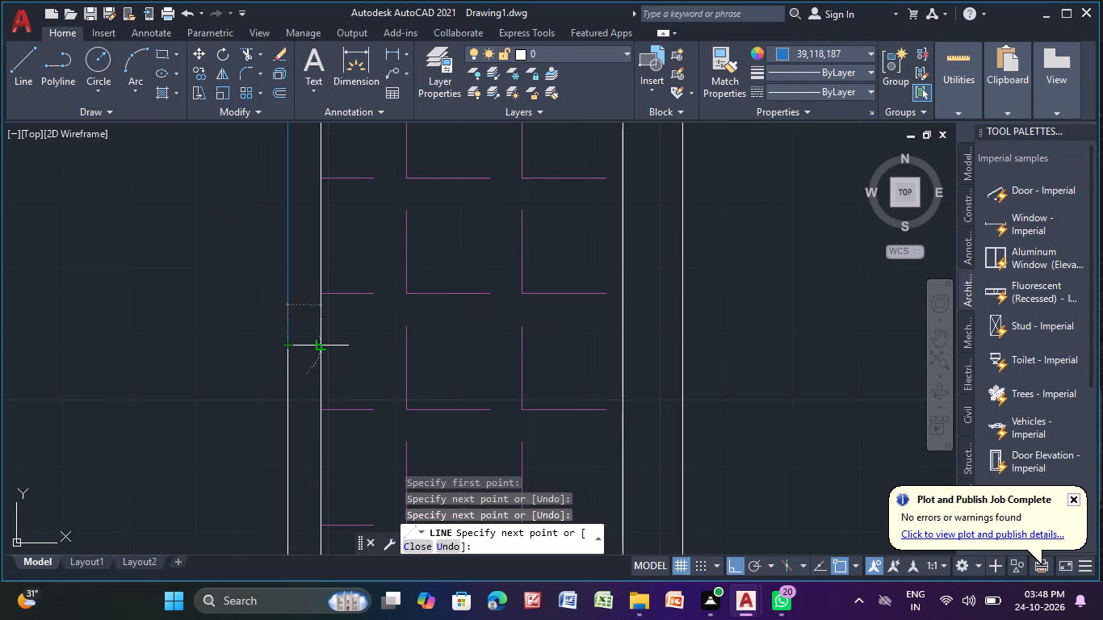
pyautogui.click(323, 346)
pyautogui.moveTo(314, 179); pyautogui.dragTo(237, 367, button='middle')
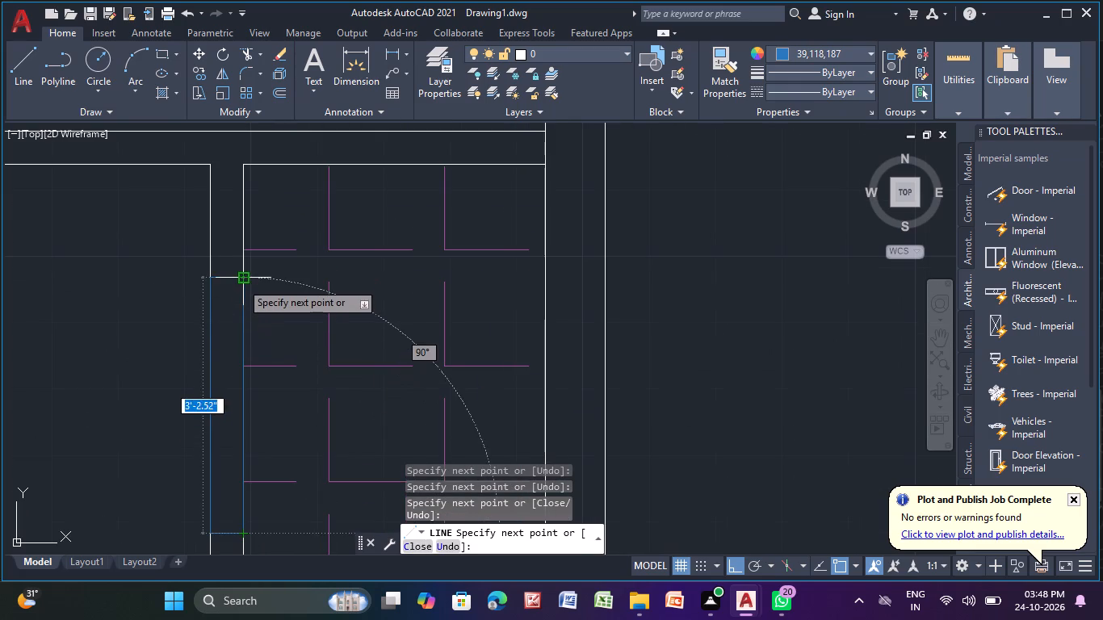
pyautogui.click(241, 282)
# Add a lengthwise centre line to the passage-wall window between the midpoints of its two short ends.
pyautogui.click(231, 281)
pyautogui.moveTo(224, 423); pyautogui.dragTo(230, 291, button='middle')
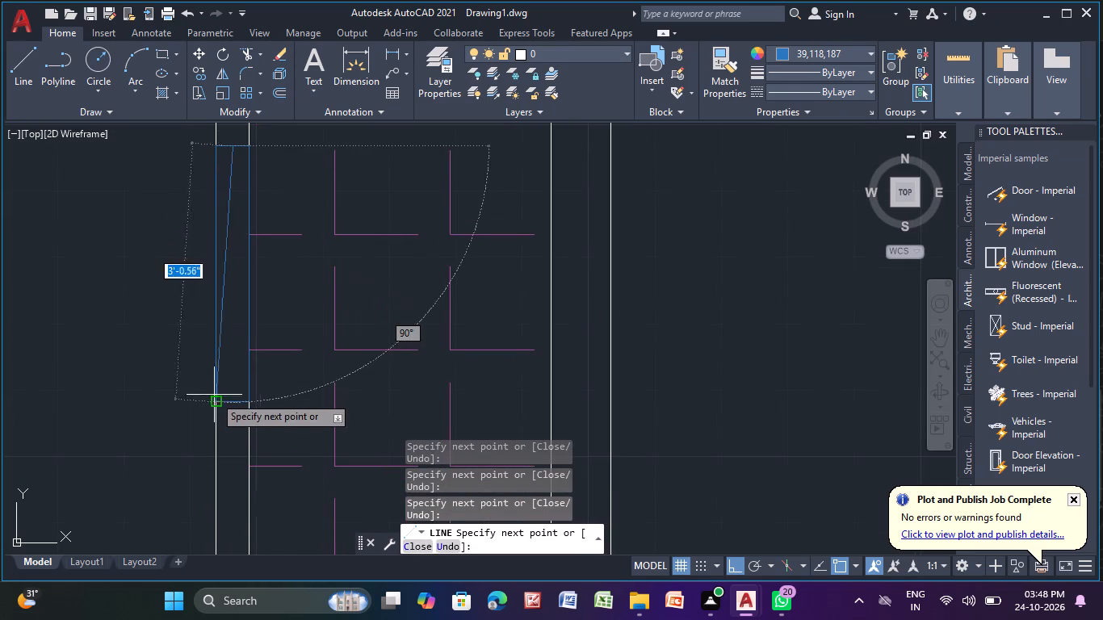
pyautogui.click(233, 400)
pyautogui.rightClick(411, 396)
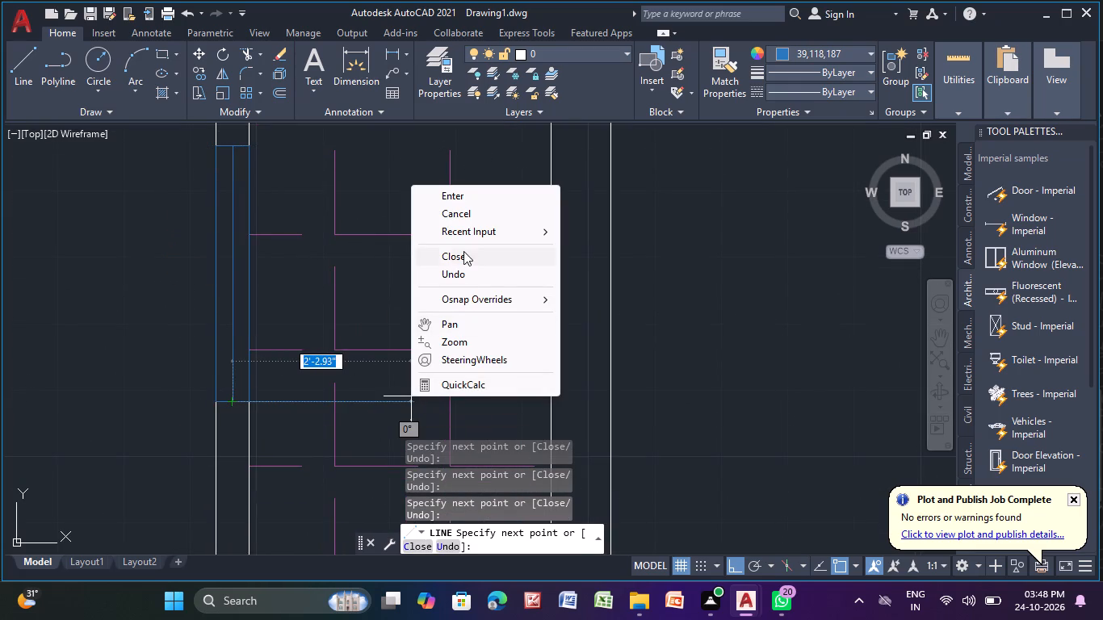
pyautogui.click(482, 195)
# Group the six lines of the passage-wall window into one object.
pyautogui.scroll(-3, 472, 224)
pyautogui.moveTo(428, 345); pyautogui.dragTo(399, 310, button='middle')
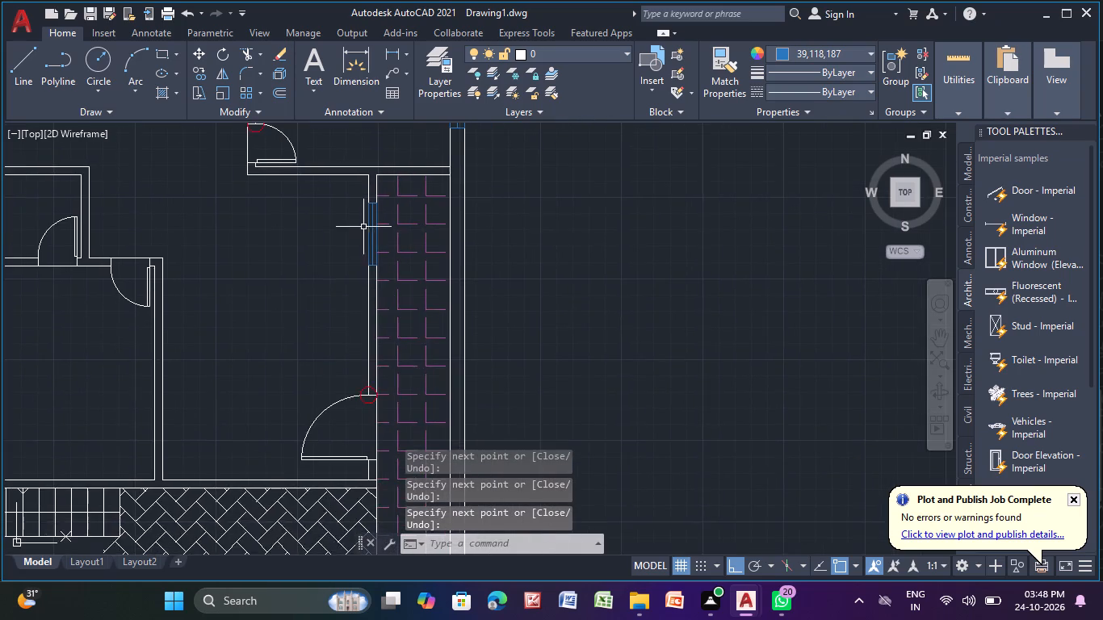
pyautogui.scroll(2, 366, 223)
pyautogui.moveTo(346, 187); pyautogui.dragTo(178, 360)
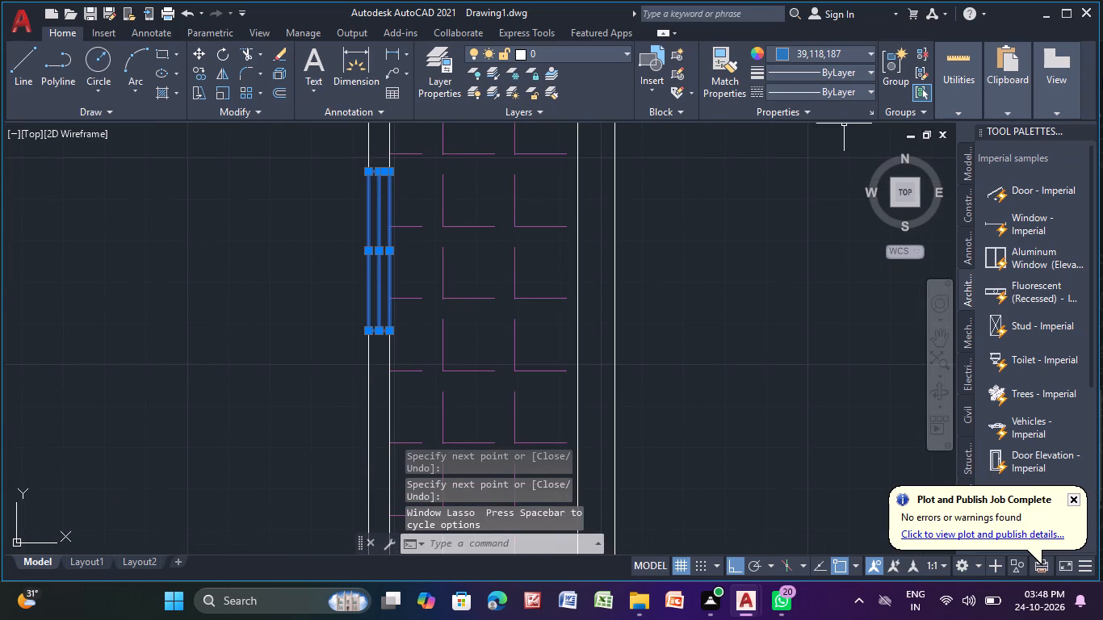
pyautogui.click(889, 57)
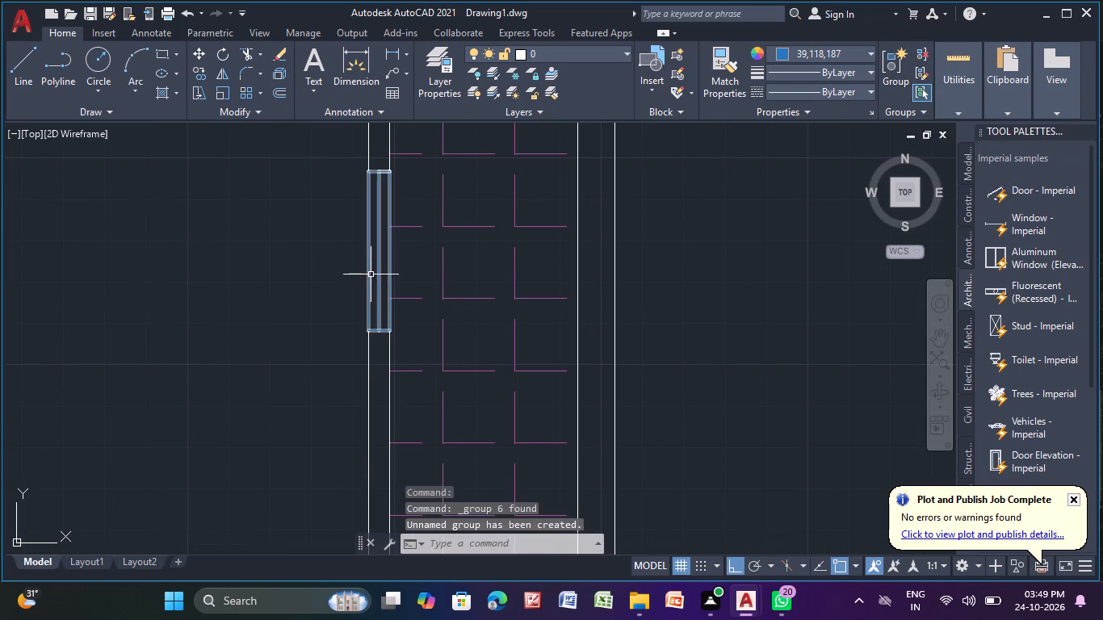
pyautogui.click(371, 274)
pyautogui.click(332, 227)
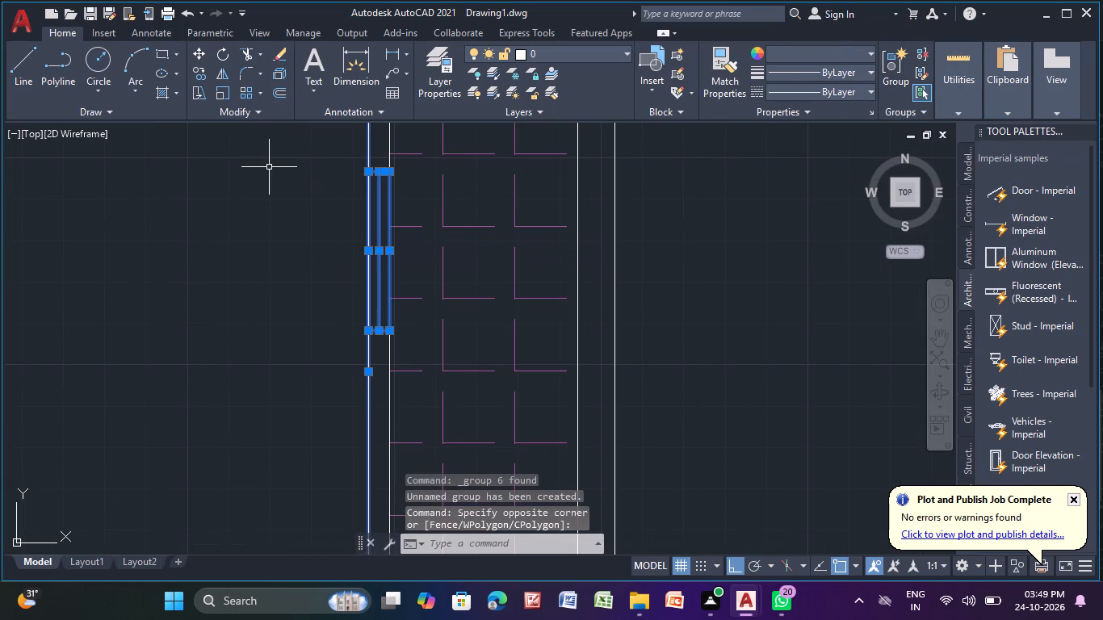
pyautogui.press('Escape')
# Move the grouped passage-wall window about 3'-1" down along the wall, towards the door.
pyautogui.click(380, 241)
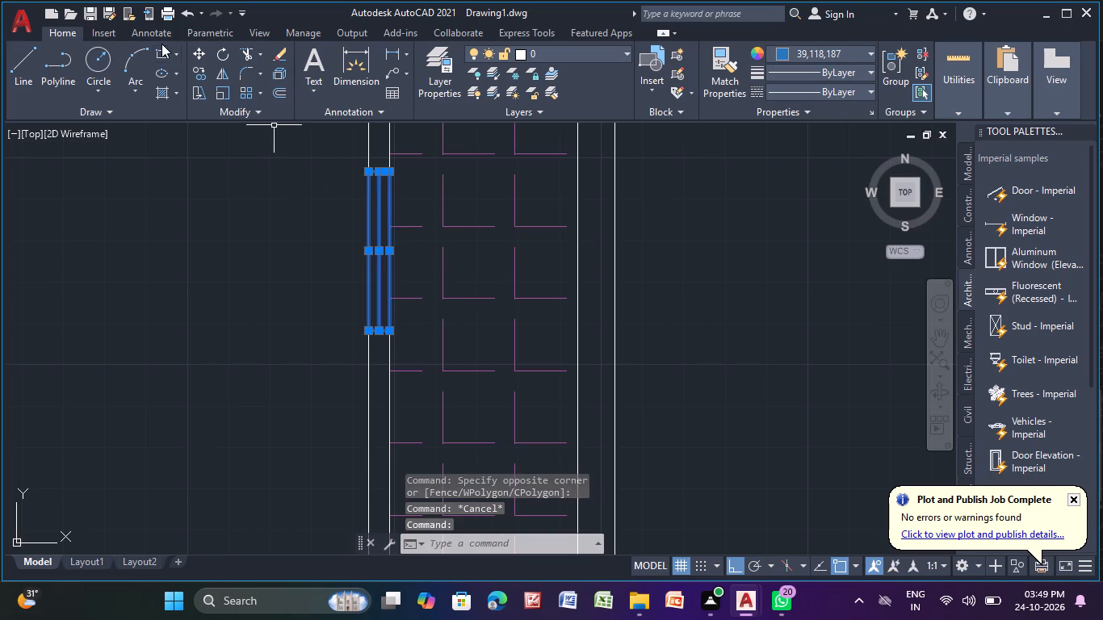
pyautogui.click(195, 49)
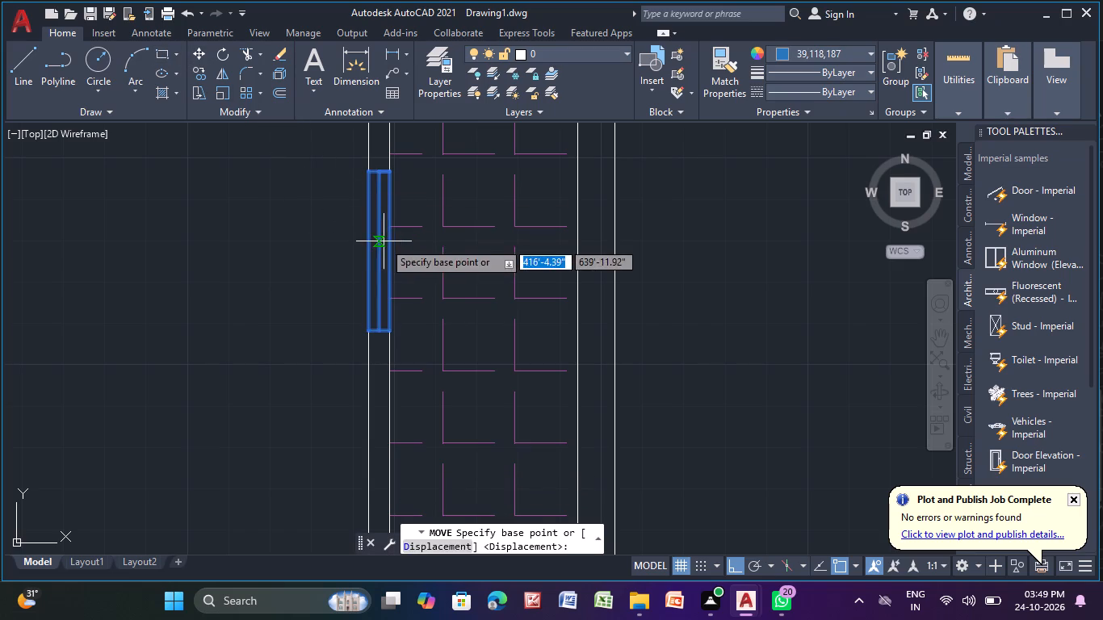
pyautogui.click(384, 241)
pyautogui.moveTo(388, 367); pyautogui.dragTo(358, 237, button='middle')
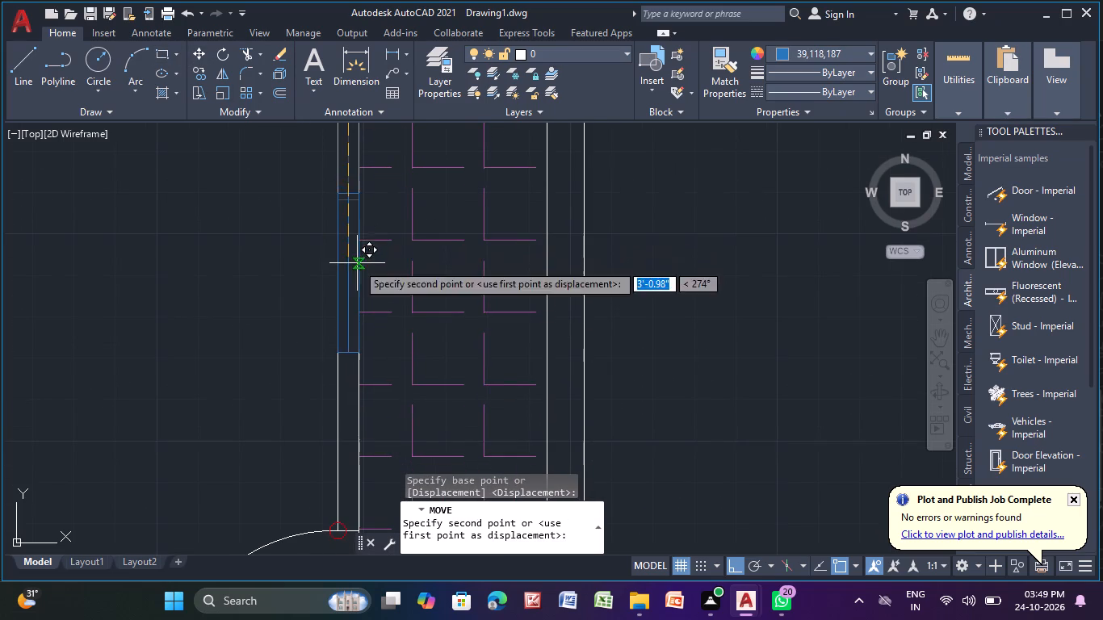
pyautogui.click(357, 263)
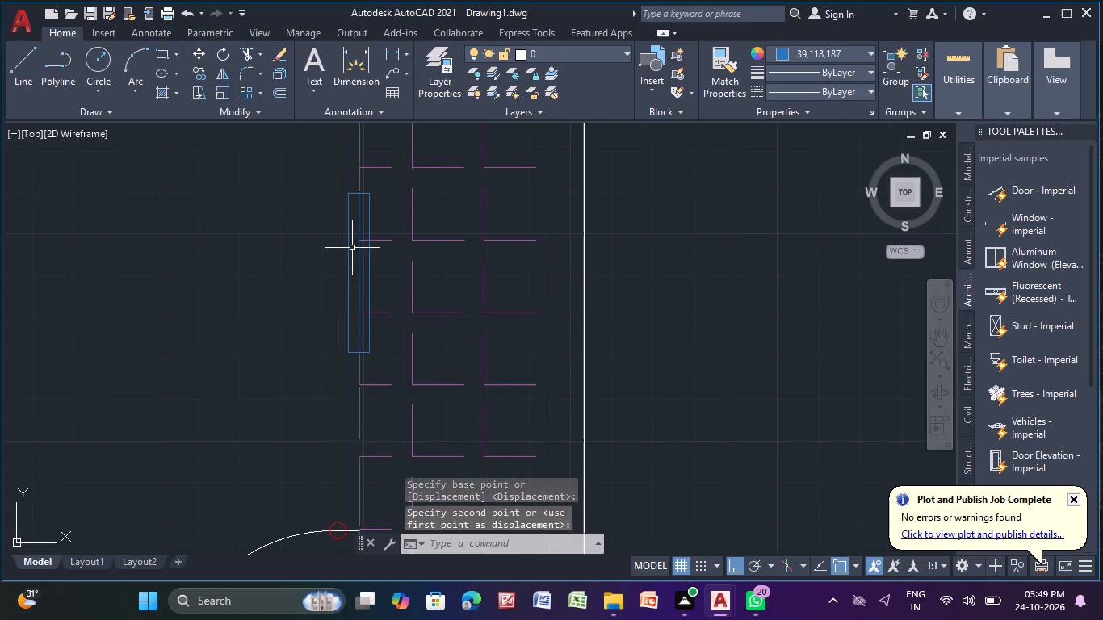
# Move the grouped window about 3.2" from its centre-line midpoint so its long sides align with the two passage-wall faces.
pyautogui.click(347, 243)
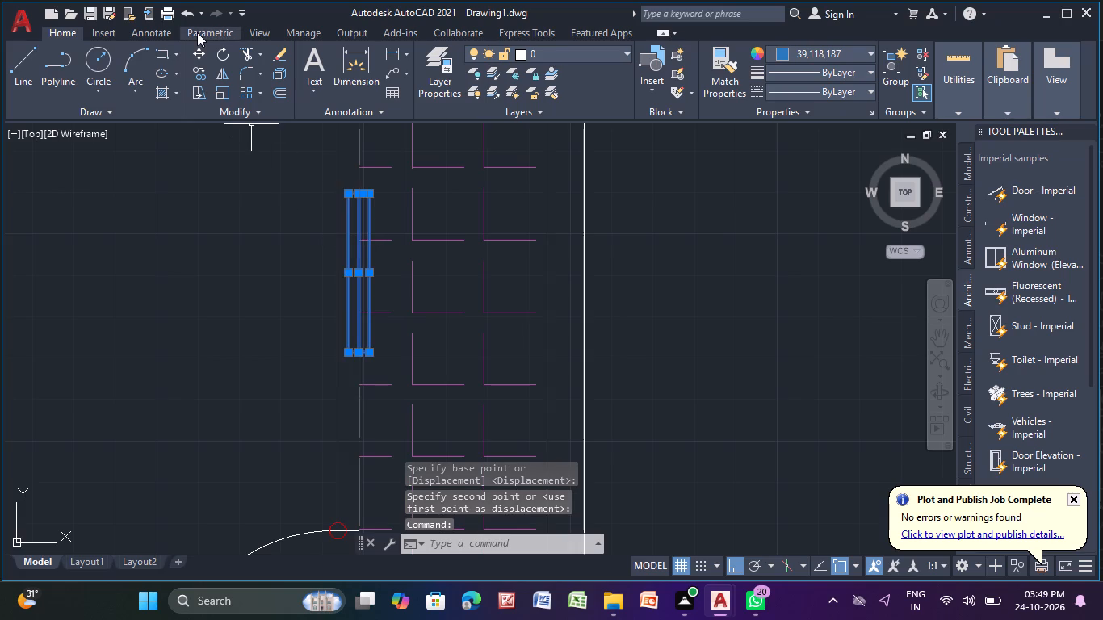
pyautogui.click(195, 49)
pyautogui.click(358, 271)
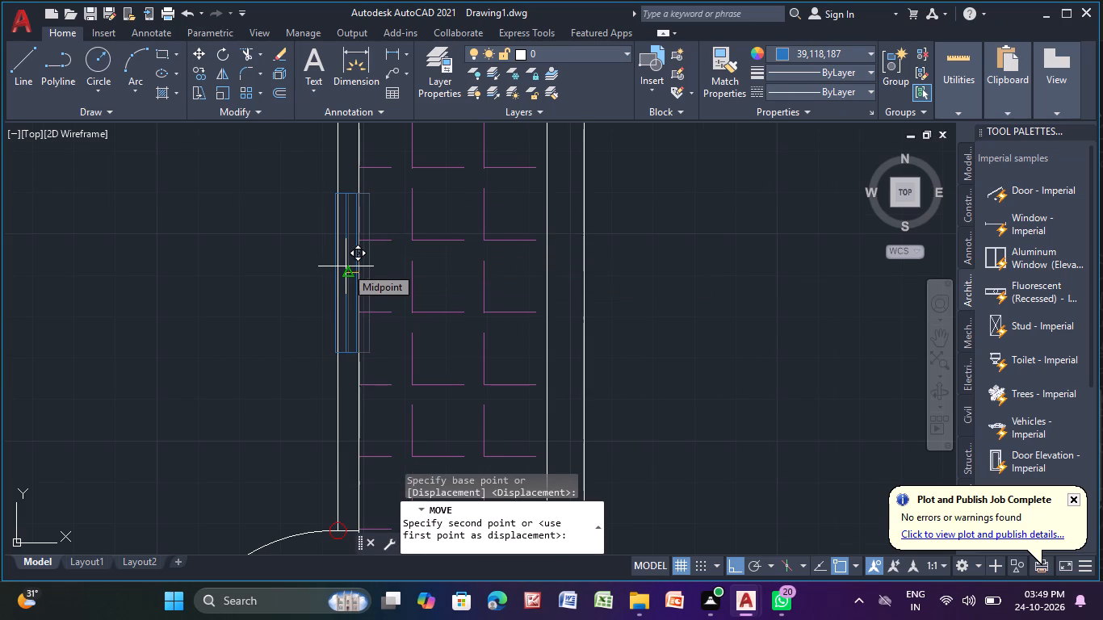
pyautogui.scroll(3, 346, 266)
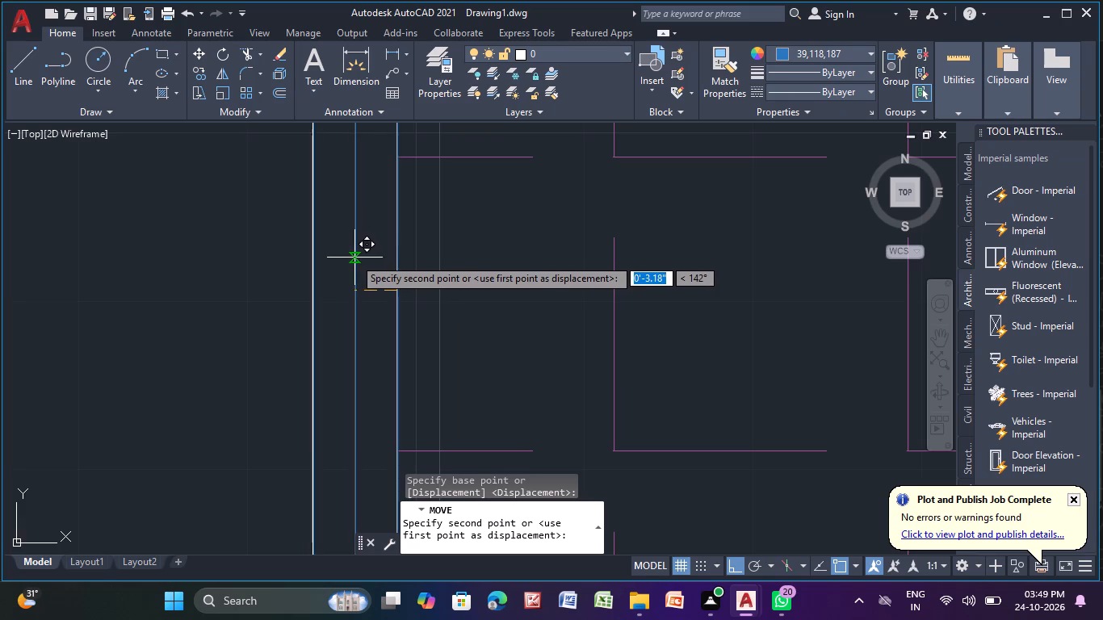
pyautogui.click(354, 258)
# Copy the grouped passage-wall window about 28'-4" down along the passage wall, to the lower room beside the passage.
pyautogui.scroll(-3, 354, 258)
pyautogui.scroll(-1, 404, 316)
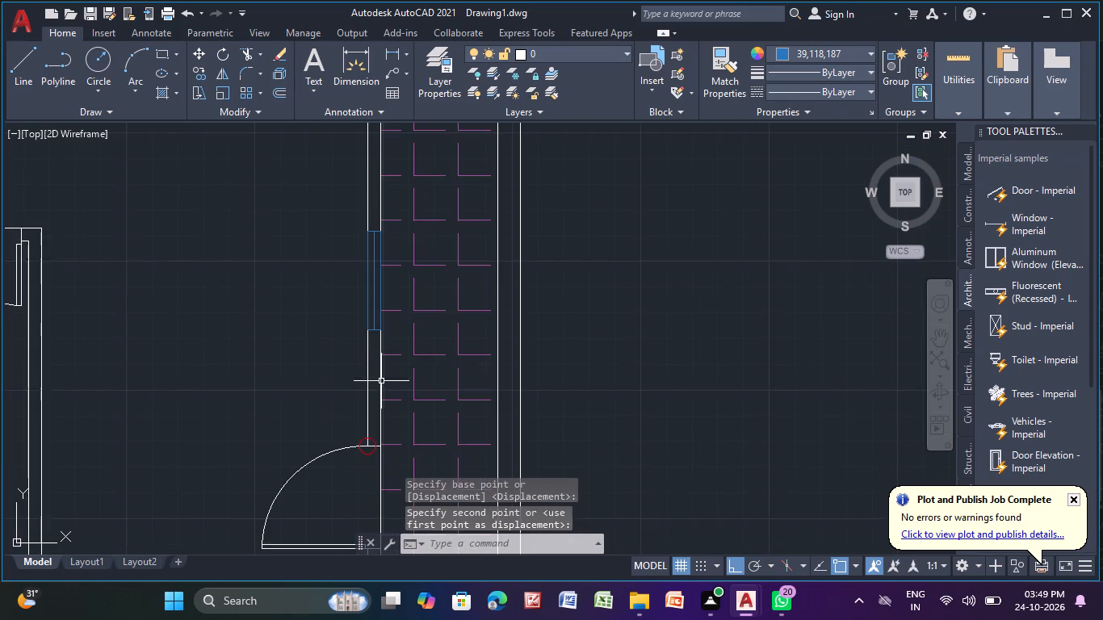
pyautogui.scroll(-1, 379, 388)
pyautogui.moveTo(375, 380); pyautogui.dragTo(329, 180, button='middle')
pyautogui.moveTo(325, 195); pyautogui.dragTo(317, 311, button='middle')
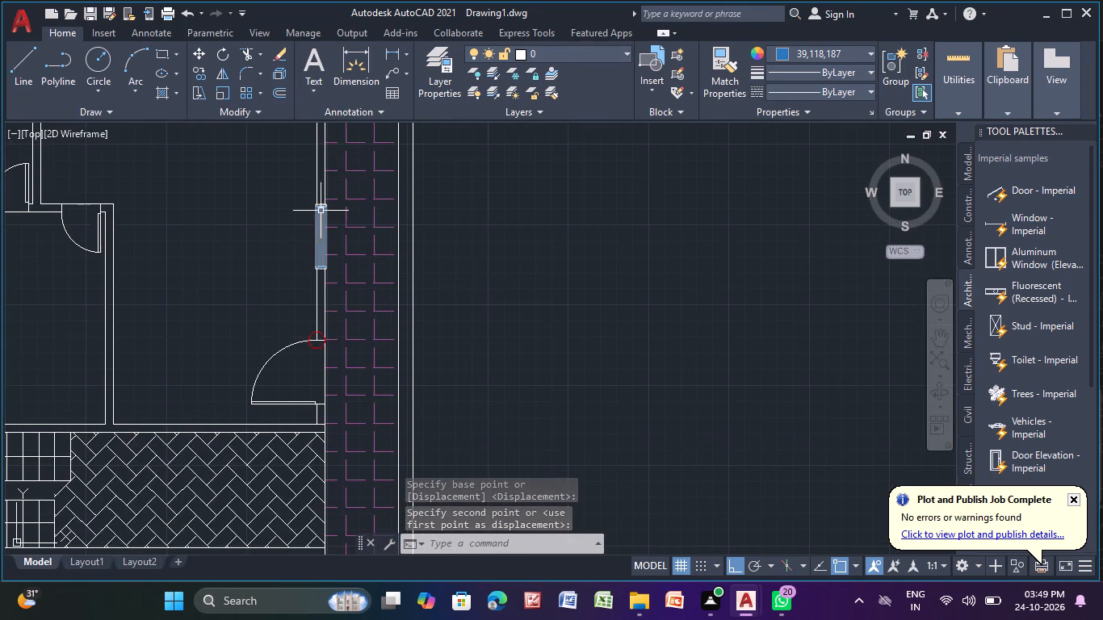
pyautogui.click(318, 215)
pyautogui.click(197, 66)
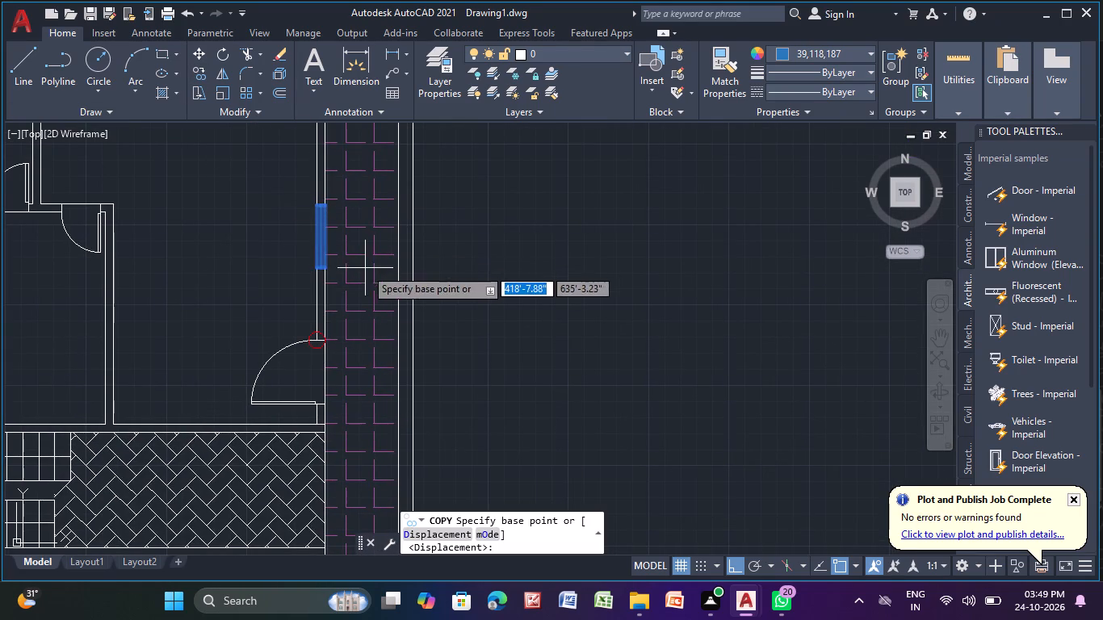
pyautogui.click(321, 229)
pyautogui.scroll(-2, 344, 398)
pyautogui.moveTo(343, 409); pyautogui.dragTo(321, 300, button='middle')
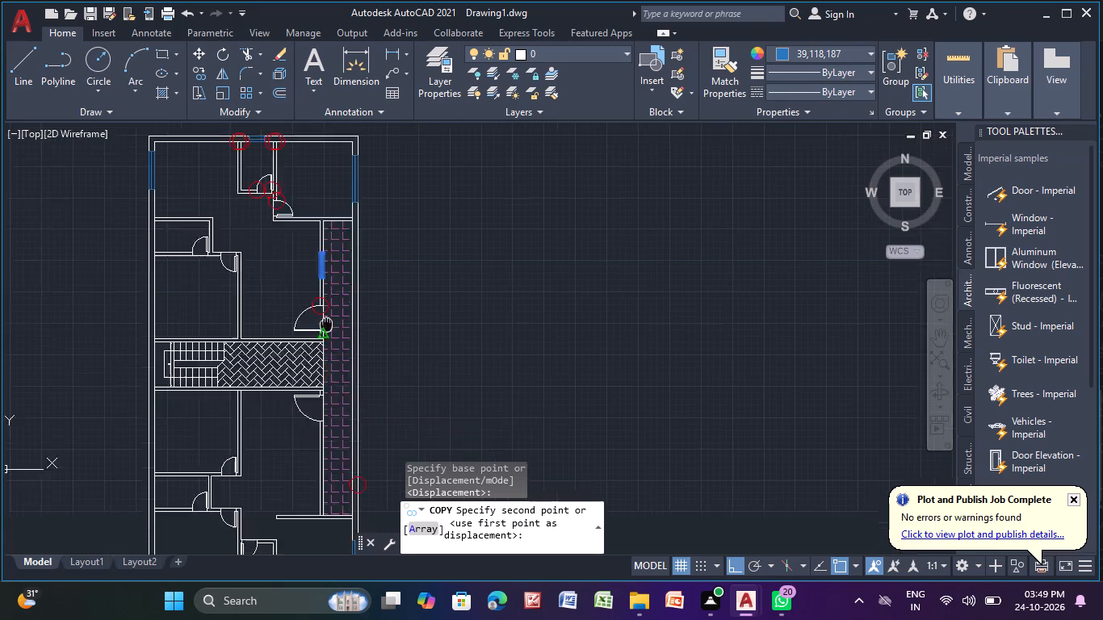
pyautogui.moveTo(321, 300); pyautogui.dragTo(281, 149, button='middle')
pyautogui.scroll(4, 273, 295)
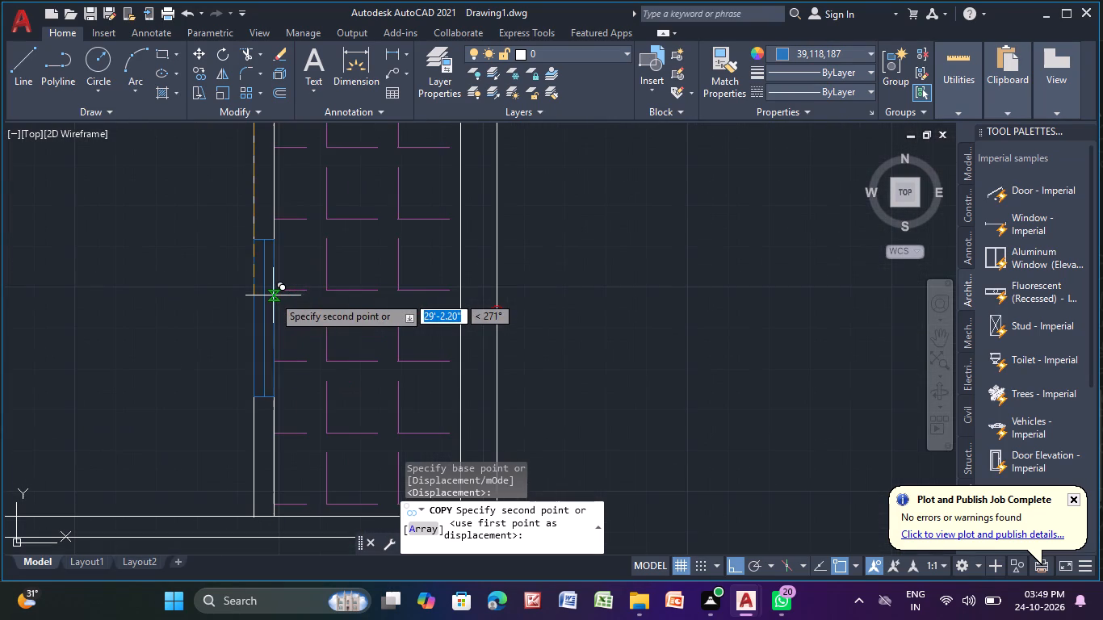
pyautogui.click(279, 253)
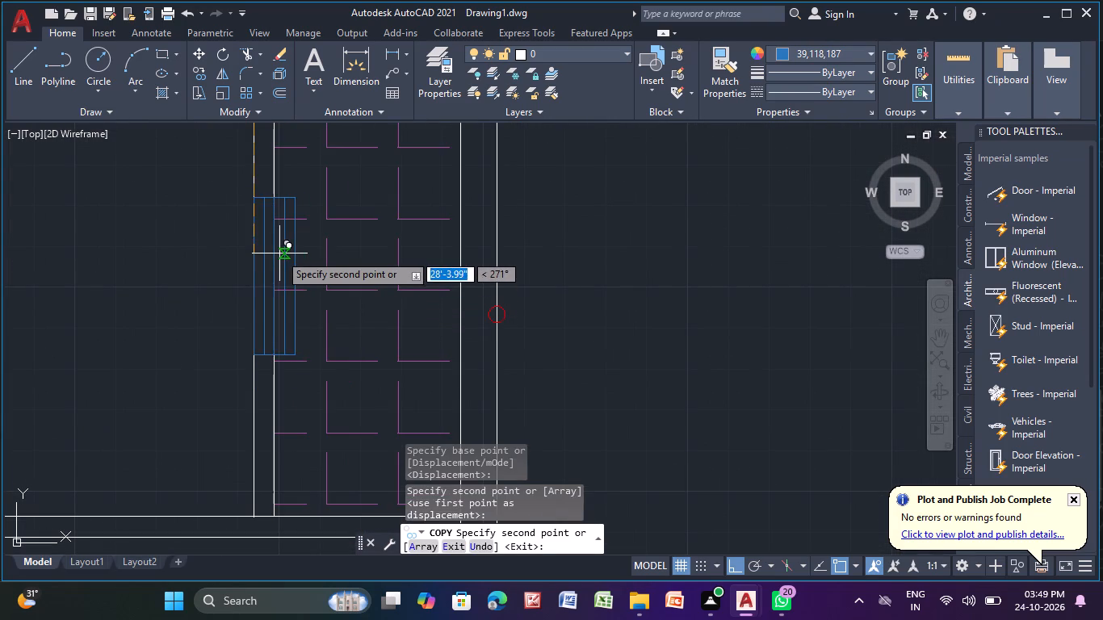
pyautogui.press('Escape')
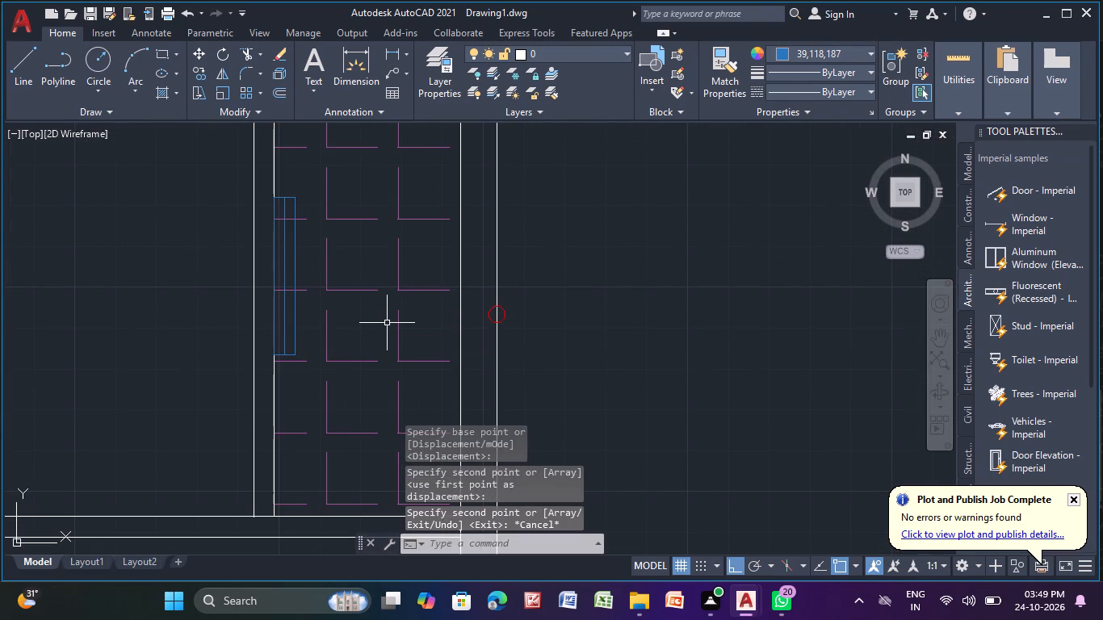
# Move the copied window about 5" horizontally from its centre-line midpoint so its long sides align with the passage-wall faces.
pyautogui.click(296, 244)
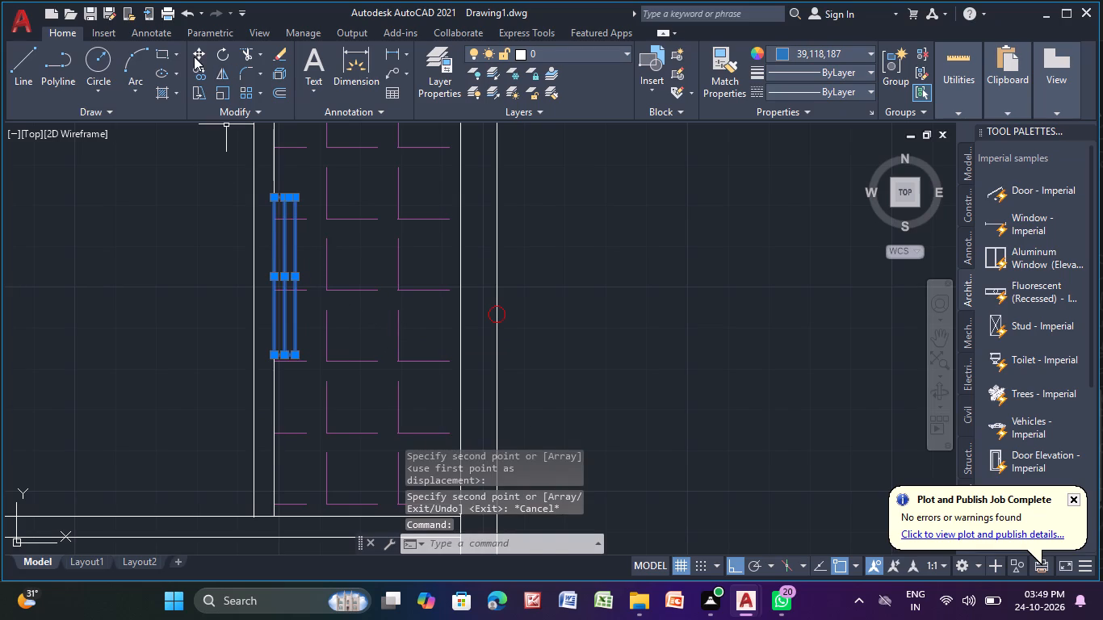
pyautogui.click(194, 56)
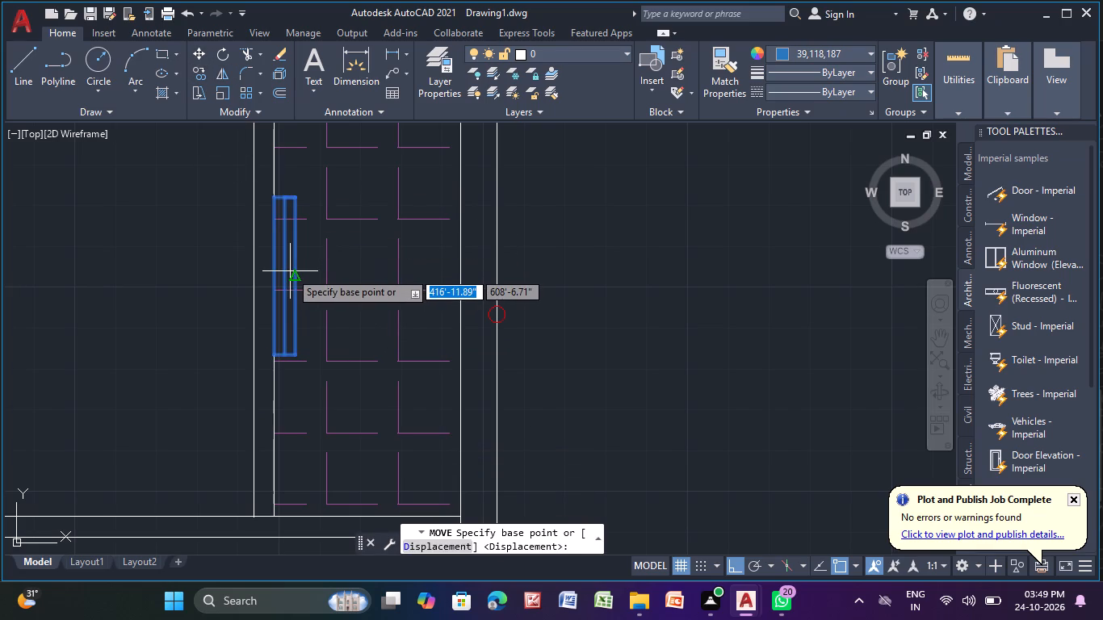
pyautogui.click(283, 276)
pyautogui.scroll(3, 250, 268)
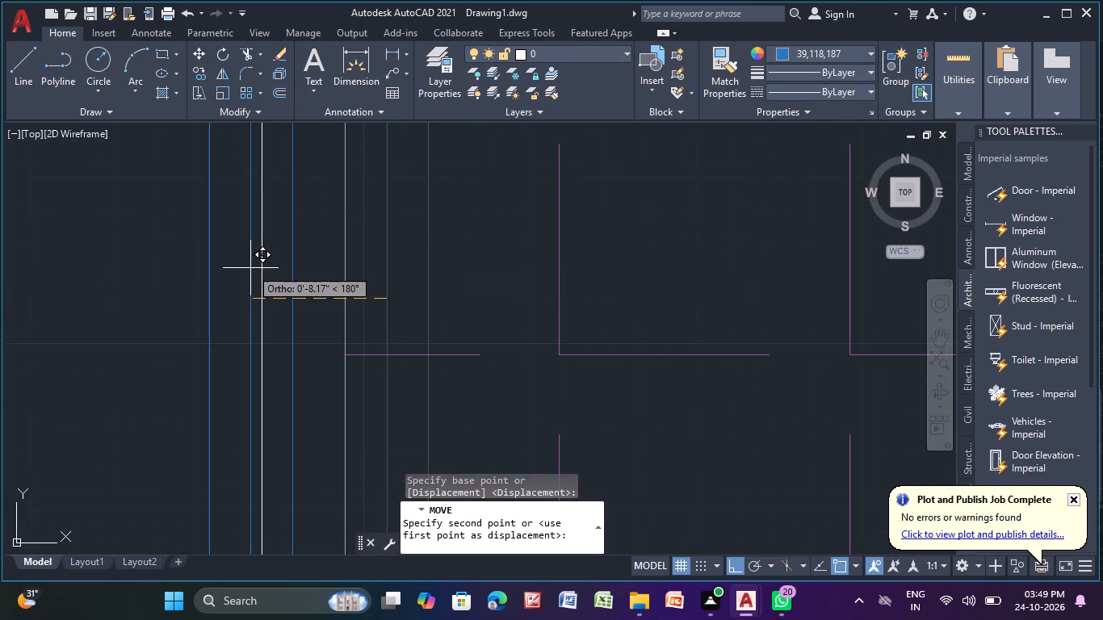
pyautogui.click(303, 243)
pyautogui.scroll(-3, 303, 243)
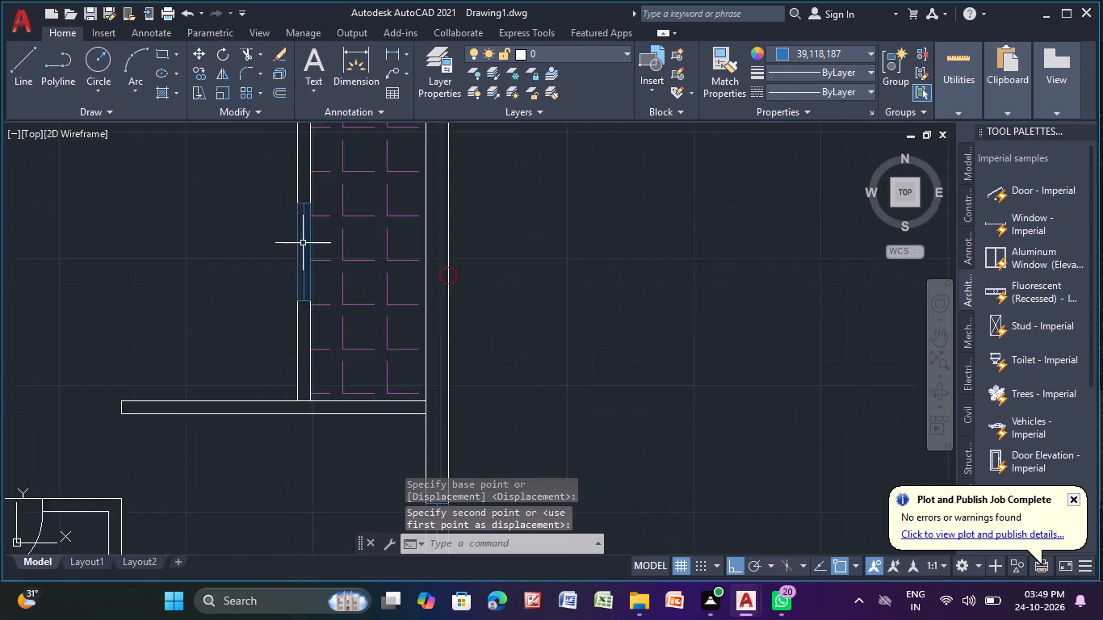
# Draw a rectangular window outline about 3' long in the bottom outer wall of the small room, spanning the 9" wall thickness.
pyautogui.scroll(-2, 303, 243)
pyautogui.moveTo(331, 397); pyautogui.dragTo(322, 98, button='middle')
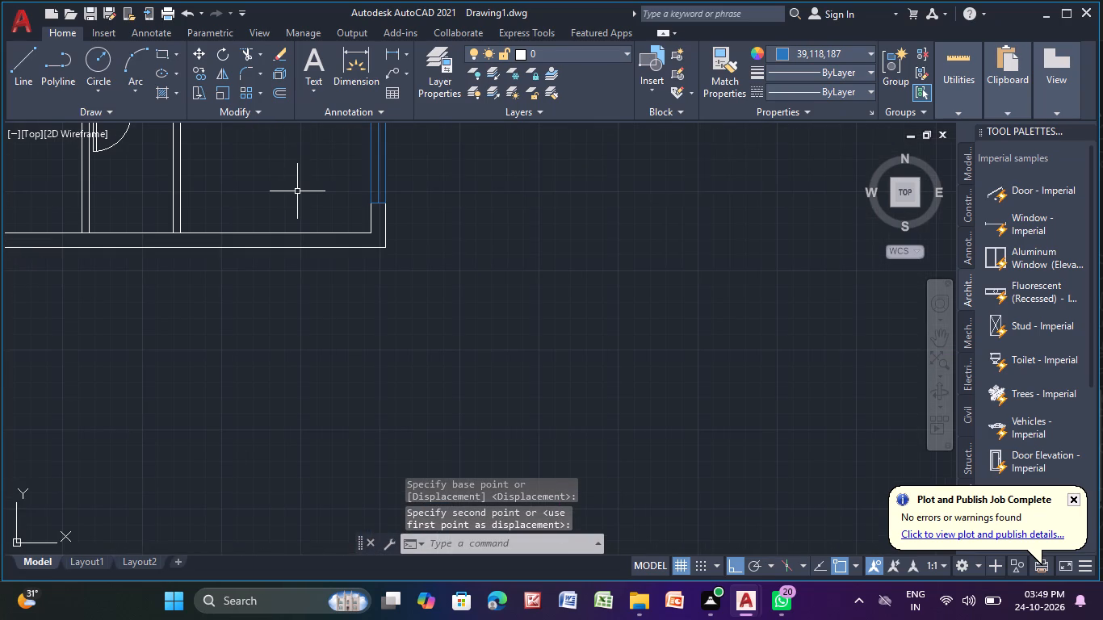
pyautogui.scroll(-1, 296, 195)
pyautogui.moveTo(300, 329); pyautogui.dragTo(258, 452, button='middle')
pyautogui.moveTo(221, 203); pyautogui.dragTo(391, 237, button='middle')
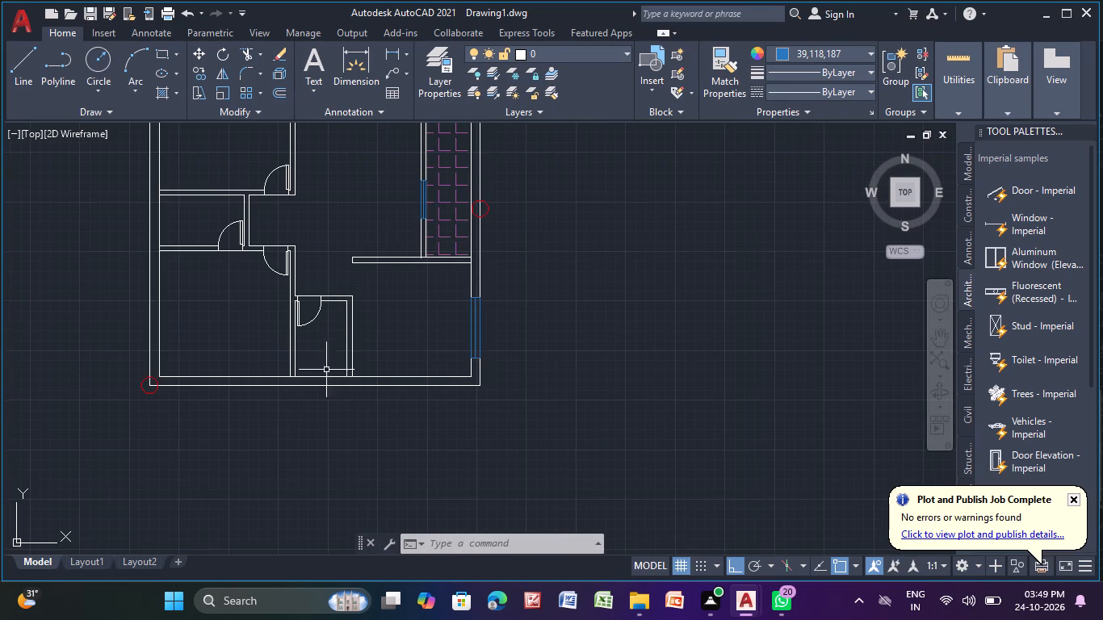
pyautogui.middleClick(334, 362)
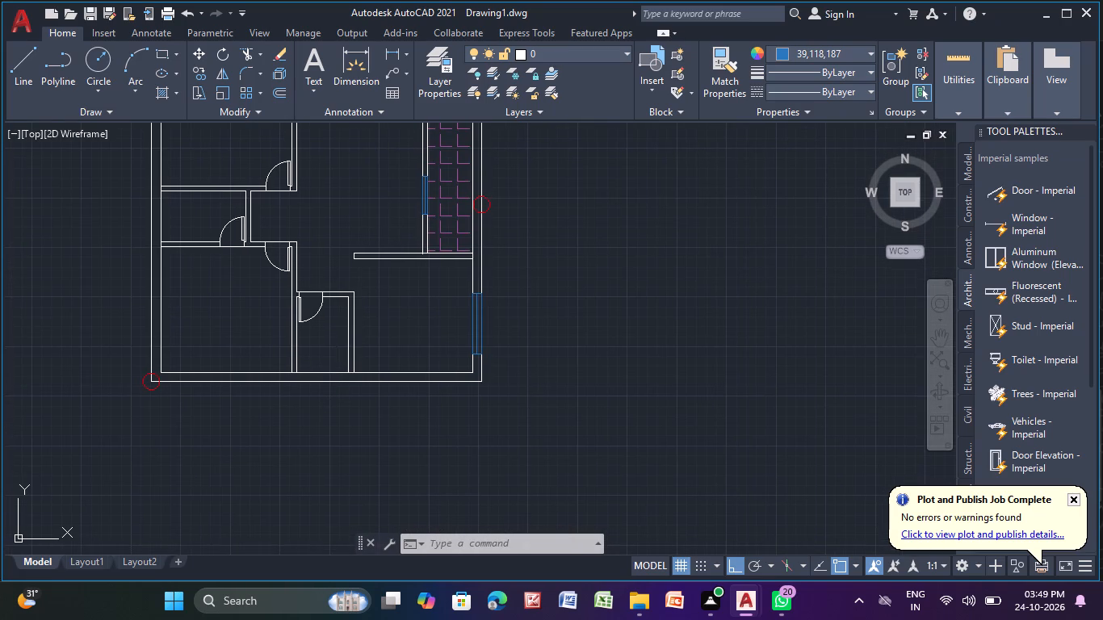
pyautogui.moveTo(336, 358); pyautogui.dragTo(317, 293, button='middle')
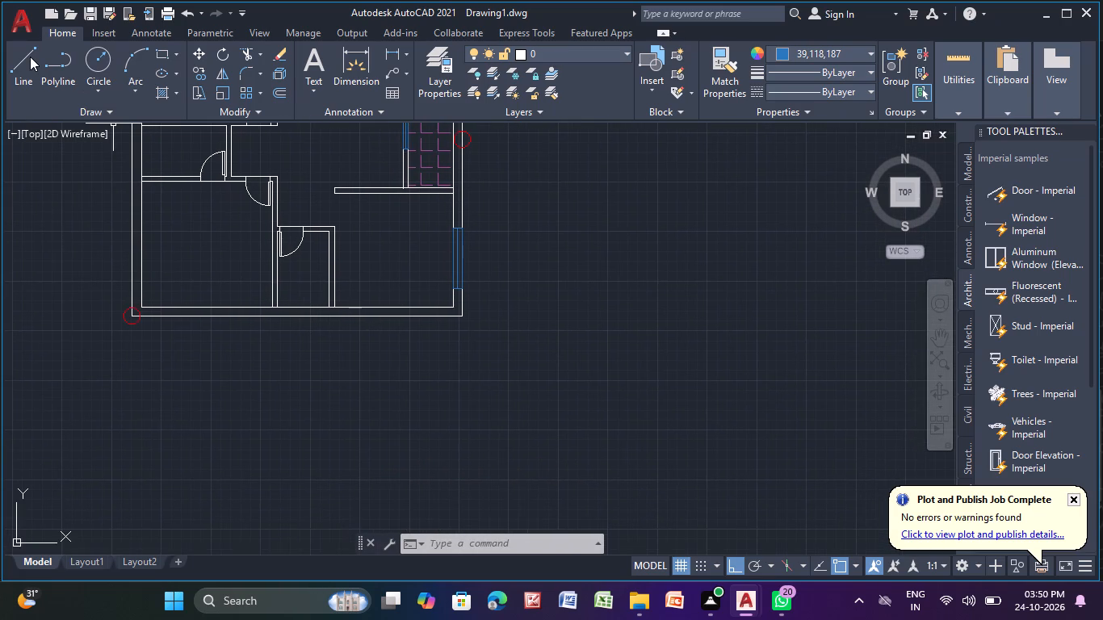
pyautogui.click(30, 57)
pyautogui.scroll(4, 308, 312)
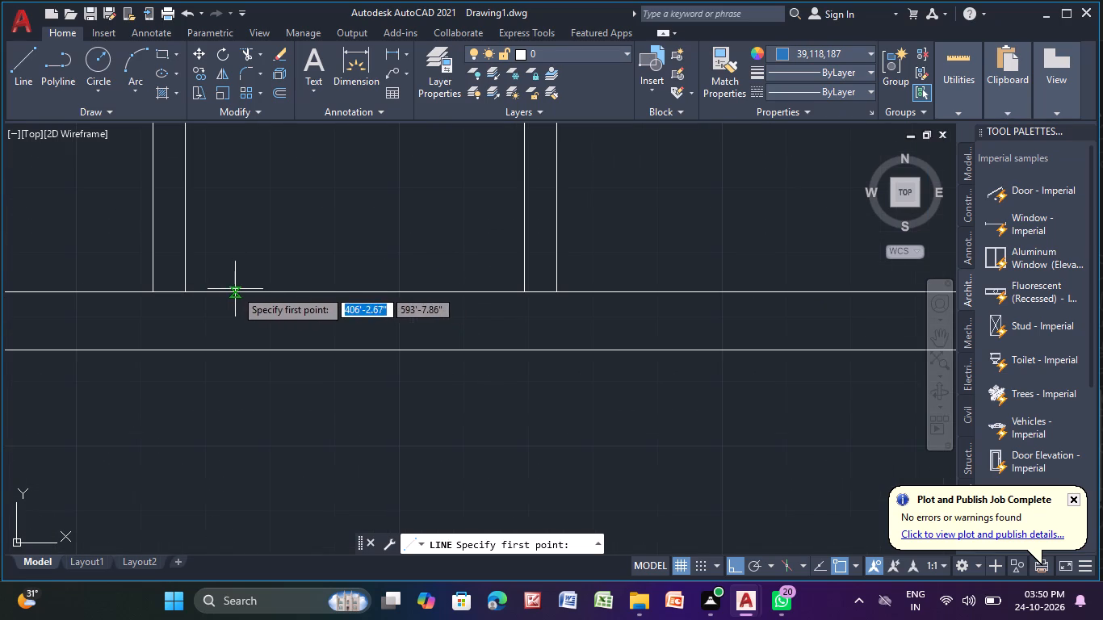
pyautogui.click(235, 289)
pyautogui.click(234, 350)
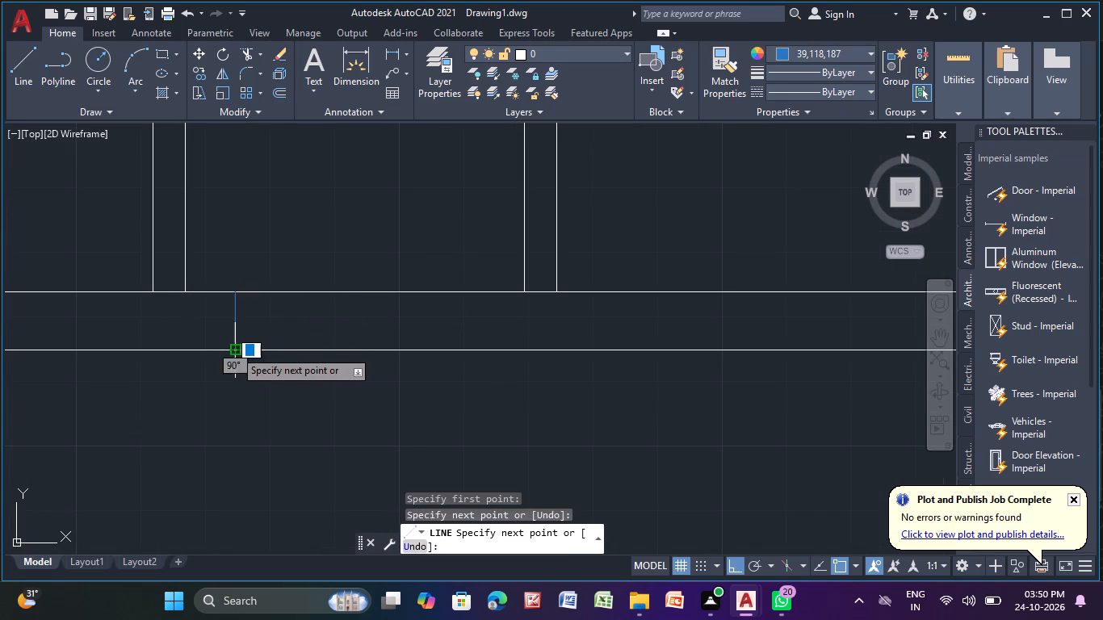
pyautogui.click(463, 345)
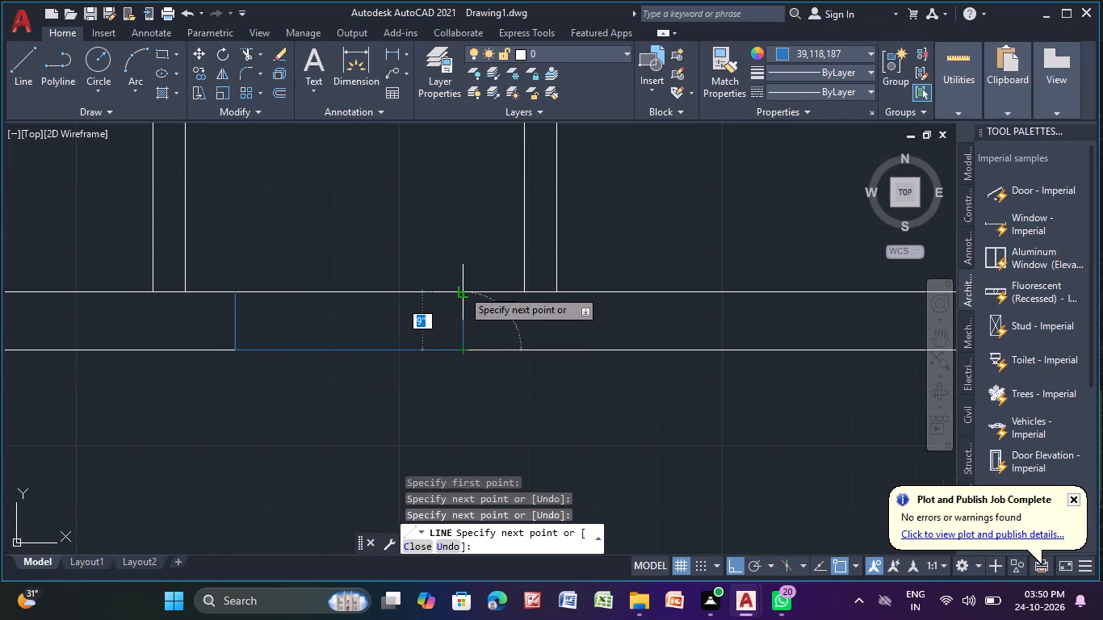
pyautogui.moveTo(462, 289); pyautogui.dragTo(452, 292)
pyautogui.click(235, 291)
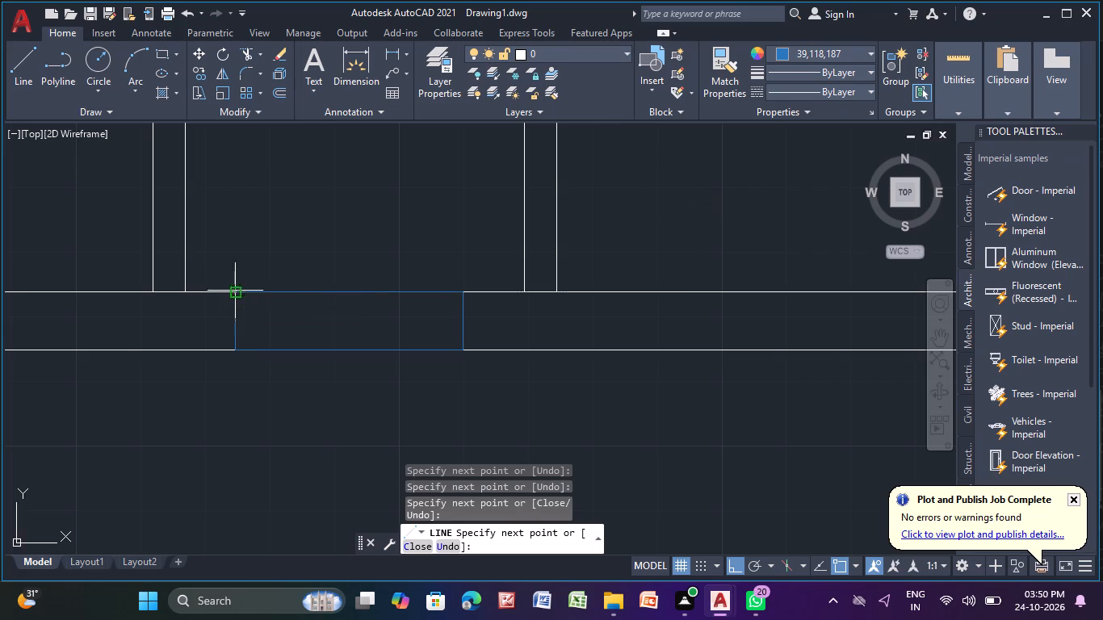
# Add a lengthwise centre line to the small room's bottom-wall window between the midpoints of its short ends.
pyautogui.click(241, 320)
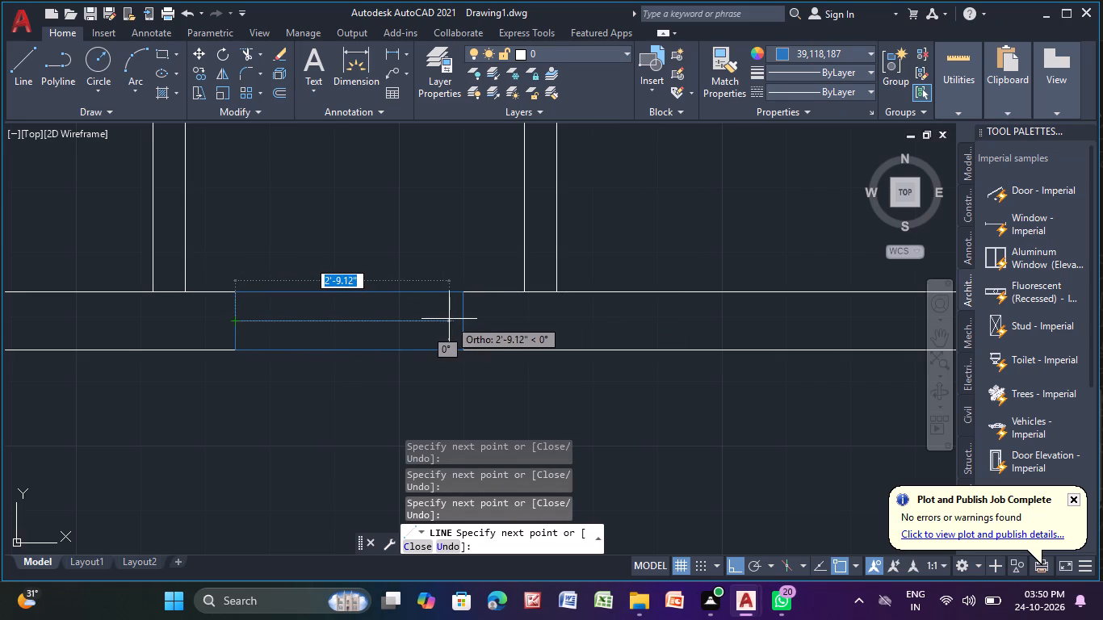
pyautogui.click(463, 325)
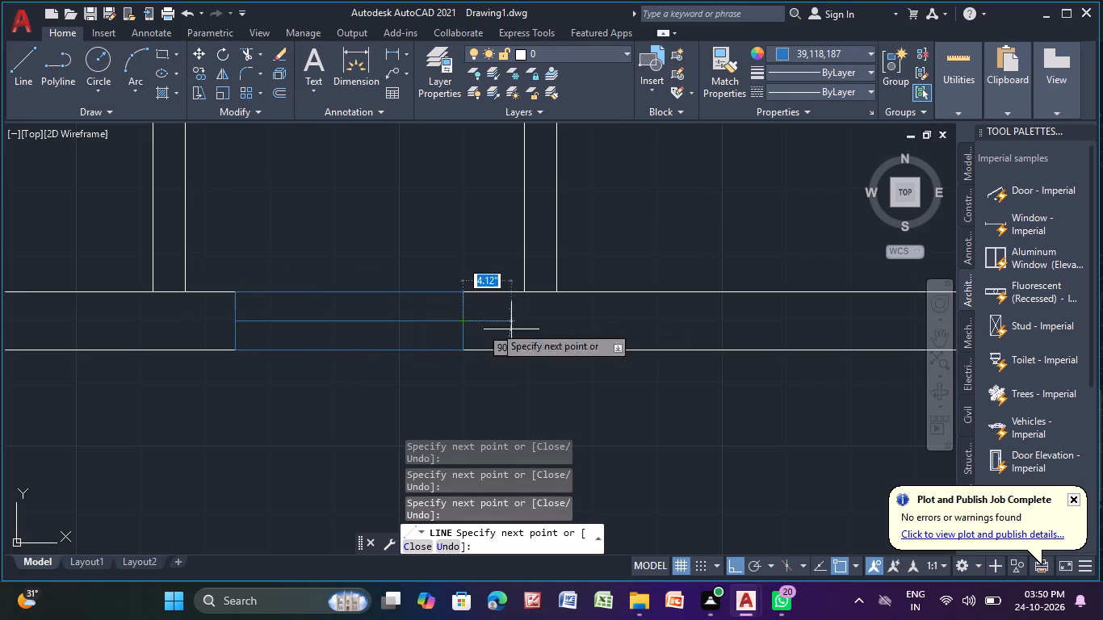
pyautogui.moveTo(541, 334); pyautogui.dragTo(539, 349, button='right')
pyautogui.click(592, 362)
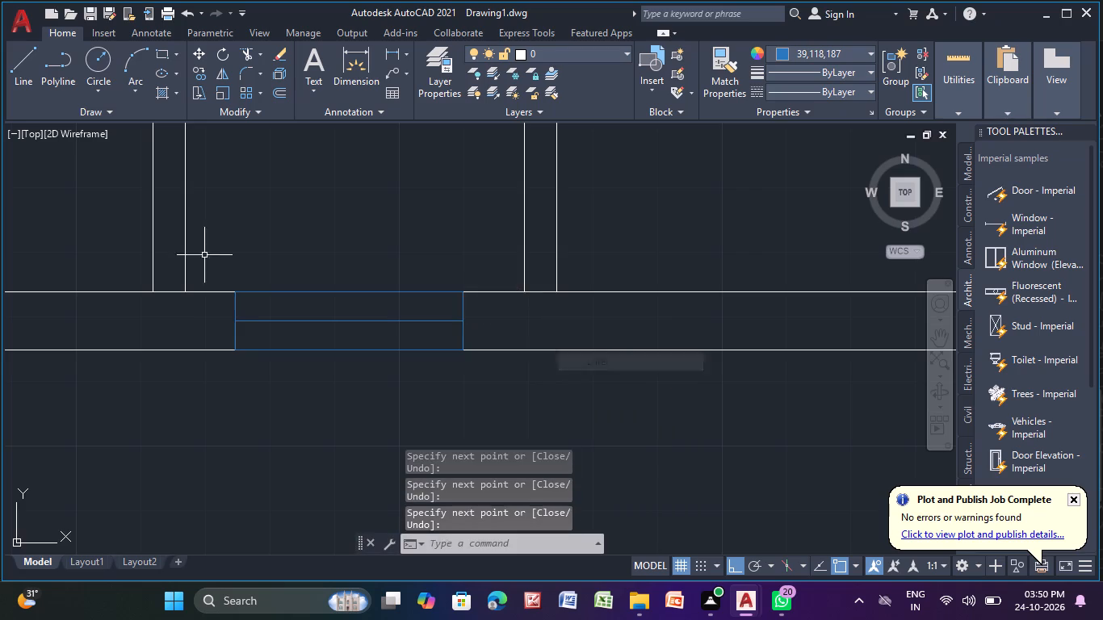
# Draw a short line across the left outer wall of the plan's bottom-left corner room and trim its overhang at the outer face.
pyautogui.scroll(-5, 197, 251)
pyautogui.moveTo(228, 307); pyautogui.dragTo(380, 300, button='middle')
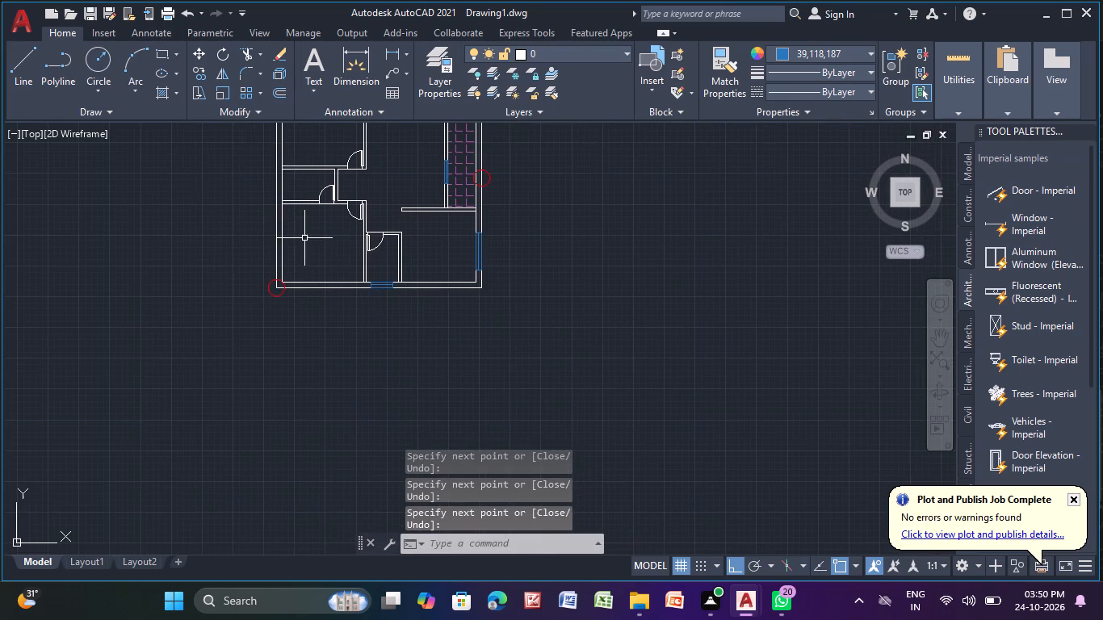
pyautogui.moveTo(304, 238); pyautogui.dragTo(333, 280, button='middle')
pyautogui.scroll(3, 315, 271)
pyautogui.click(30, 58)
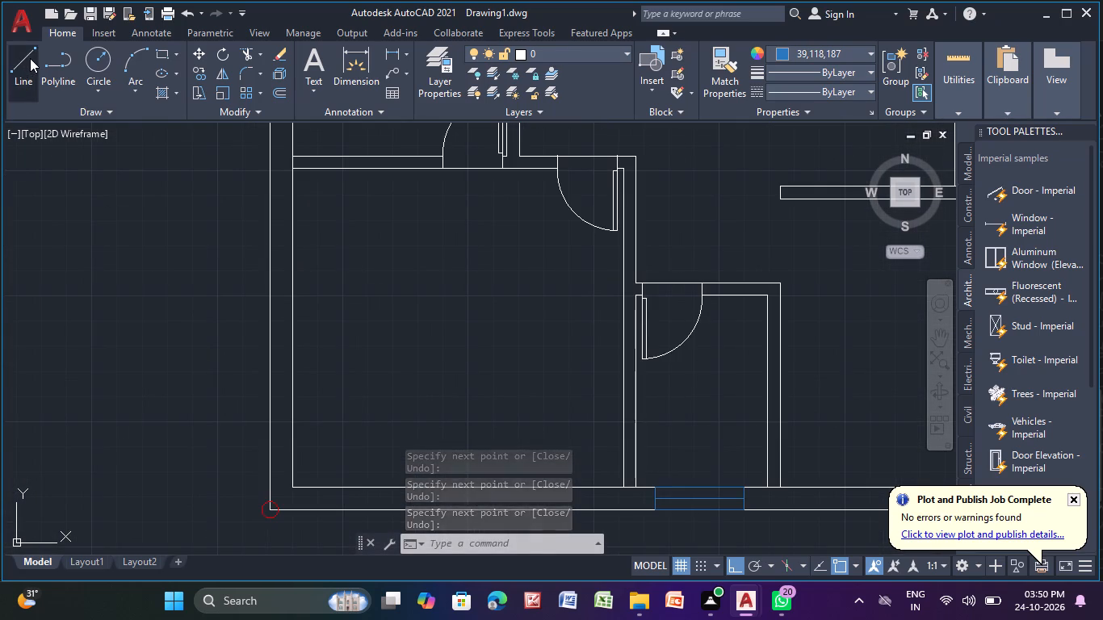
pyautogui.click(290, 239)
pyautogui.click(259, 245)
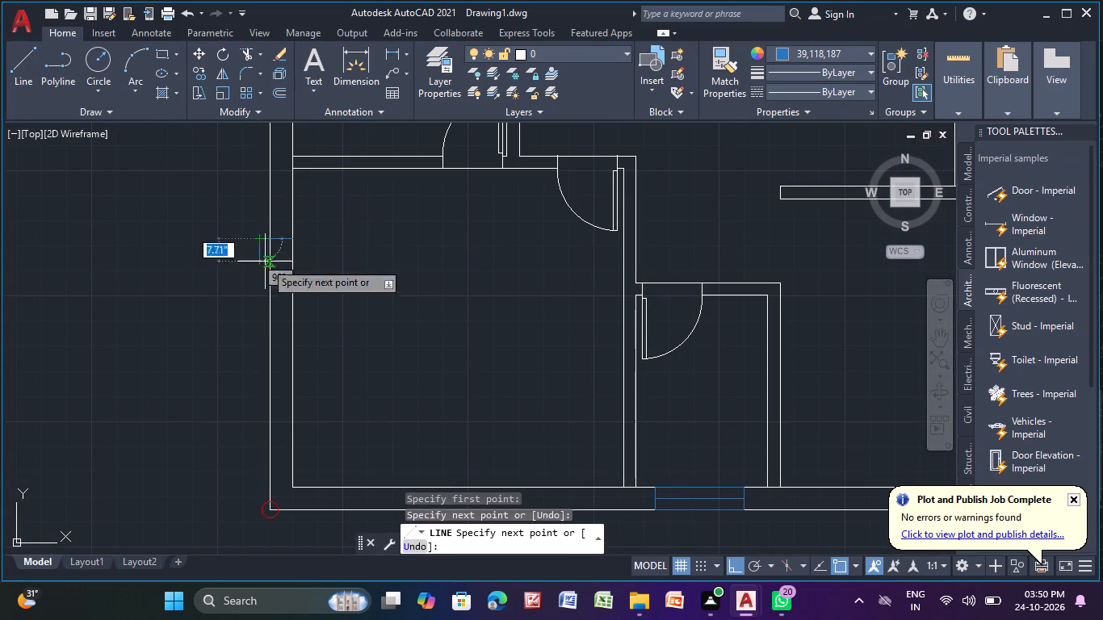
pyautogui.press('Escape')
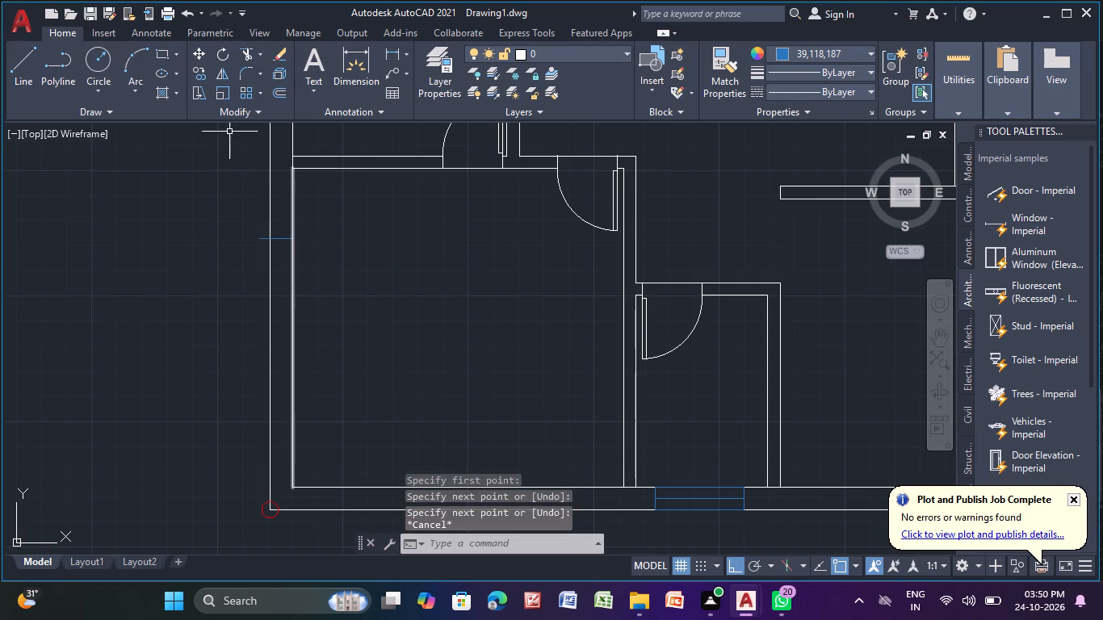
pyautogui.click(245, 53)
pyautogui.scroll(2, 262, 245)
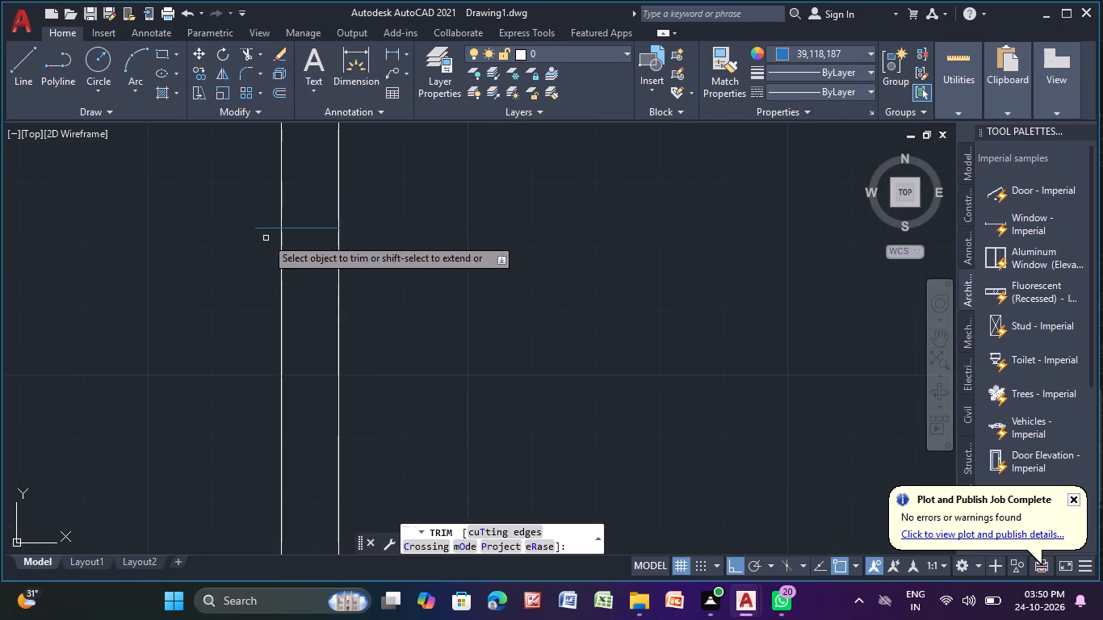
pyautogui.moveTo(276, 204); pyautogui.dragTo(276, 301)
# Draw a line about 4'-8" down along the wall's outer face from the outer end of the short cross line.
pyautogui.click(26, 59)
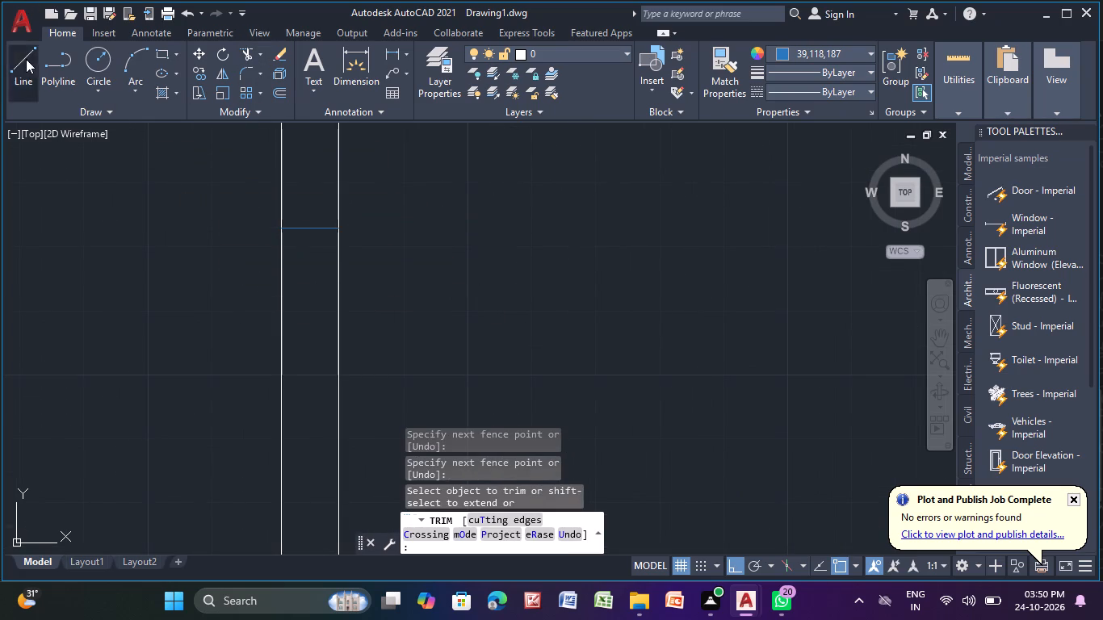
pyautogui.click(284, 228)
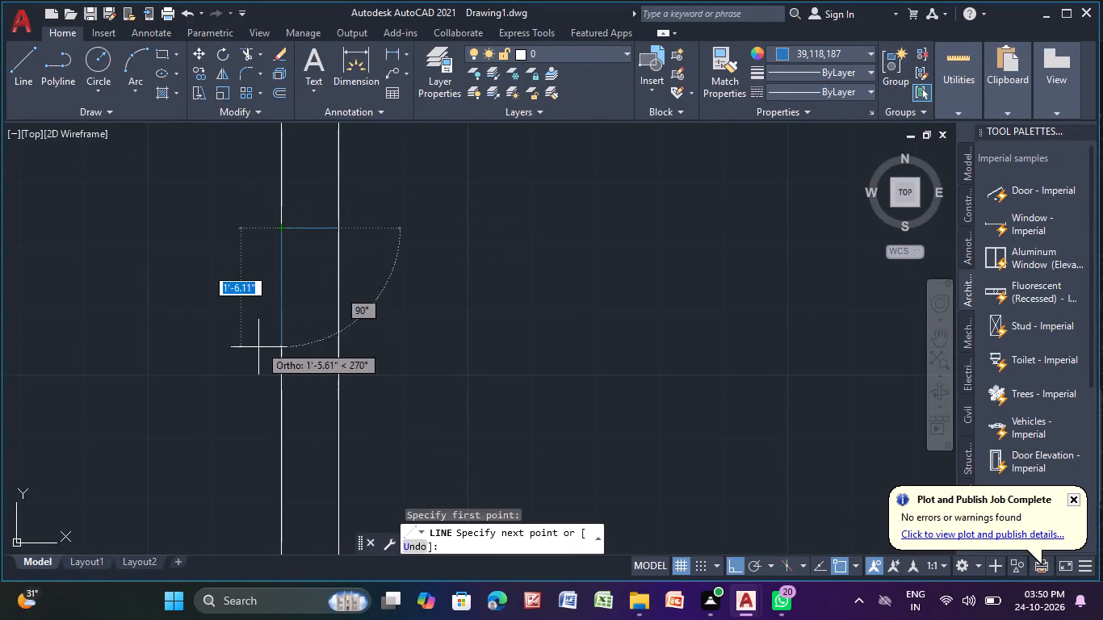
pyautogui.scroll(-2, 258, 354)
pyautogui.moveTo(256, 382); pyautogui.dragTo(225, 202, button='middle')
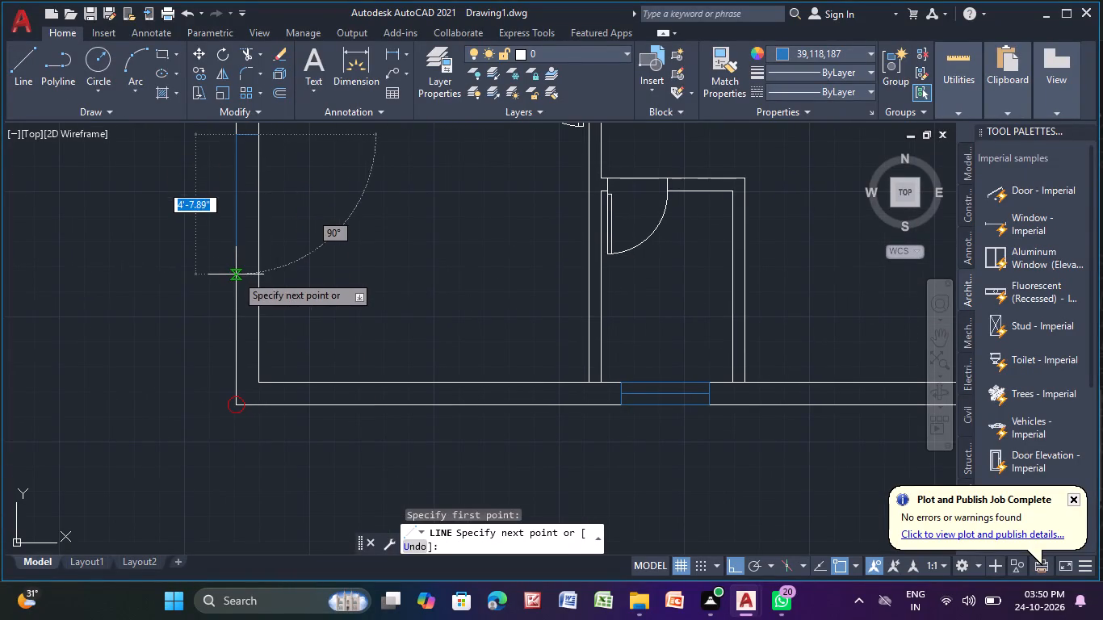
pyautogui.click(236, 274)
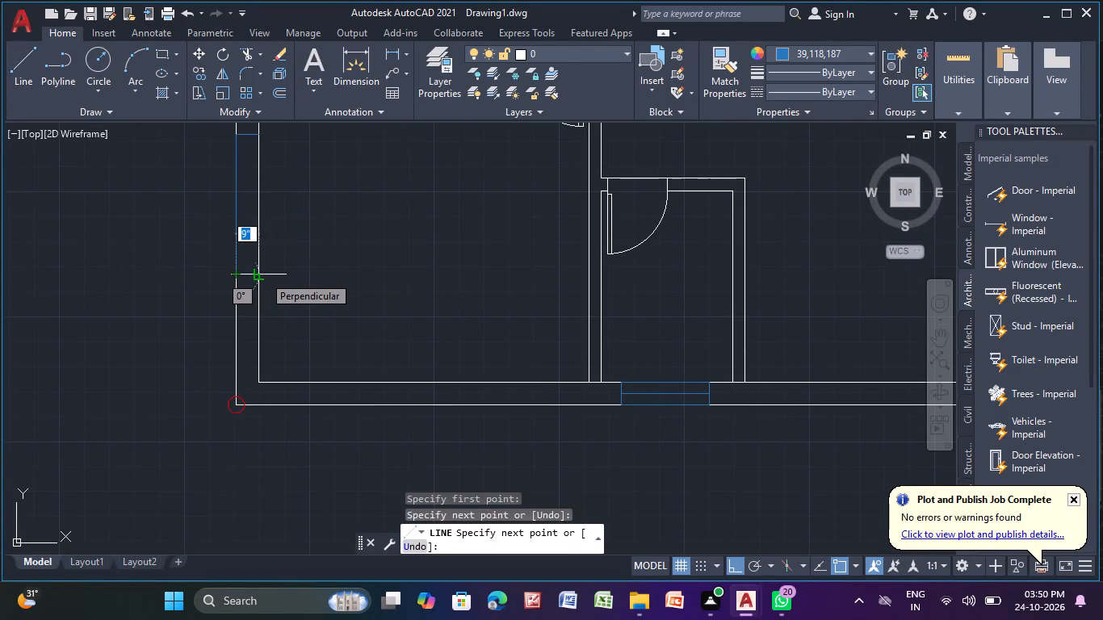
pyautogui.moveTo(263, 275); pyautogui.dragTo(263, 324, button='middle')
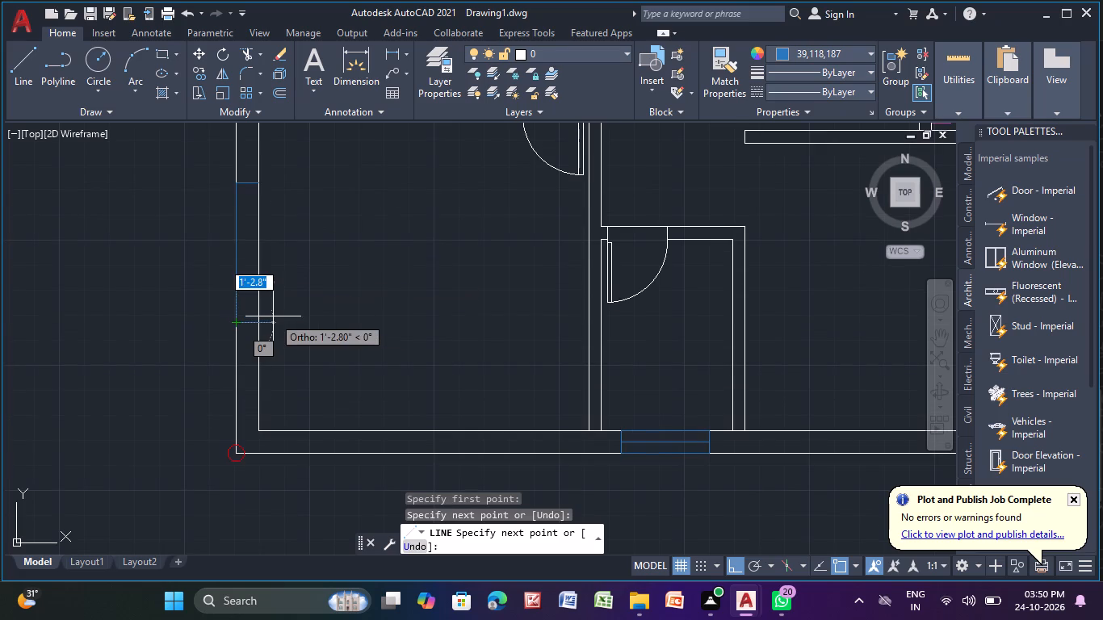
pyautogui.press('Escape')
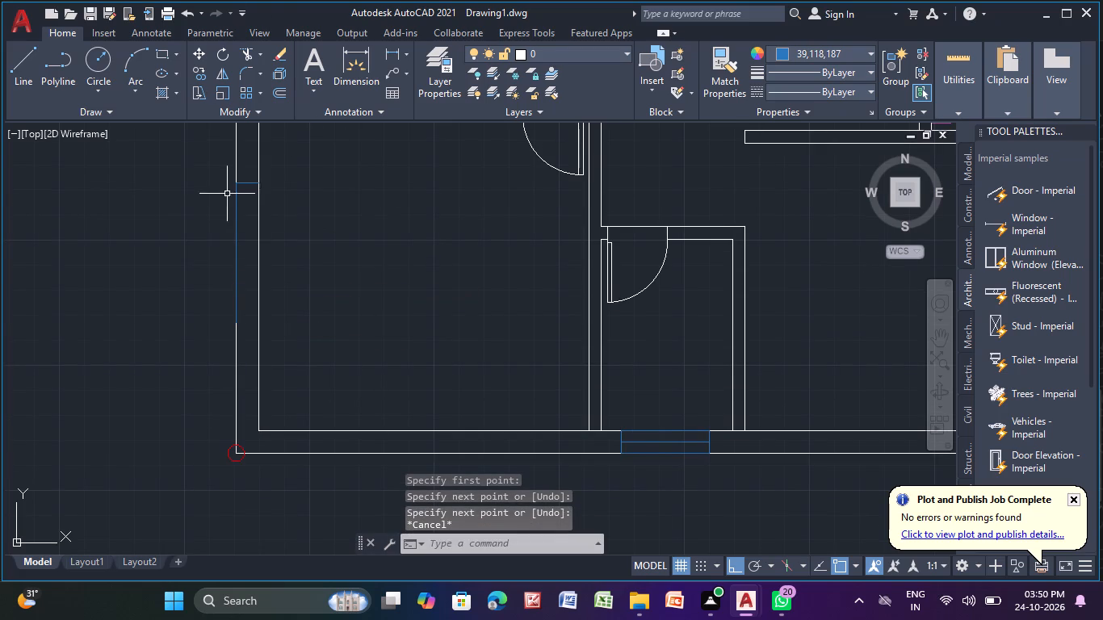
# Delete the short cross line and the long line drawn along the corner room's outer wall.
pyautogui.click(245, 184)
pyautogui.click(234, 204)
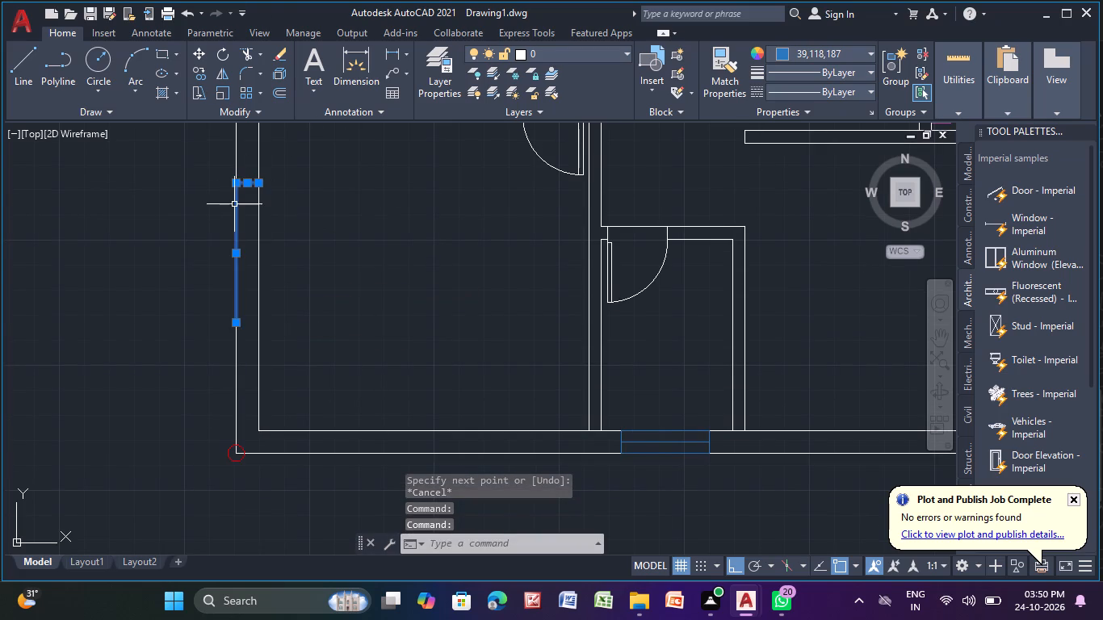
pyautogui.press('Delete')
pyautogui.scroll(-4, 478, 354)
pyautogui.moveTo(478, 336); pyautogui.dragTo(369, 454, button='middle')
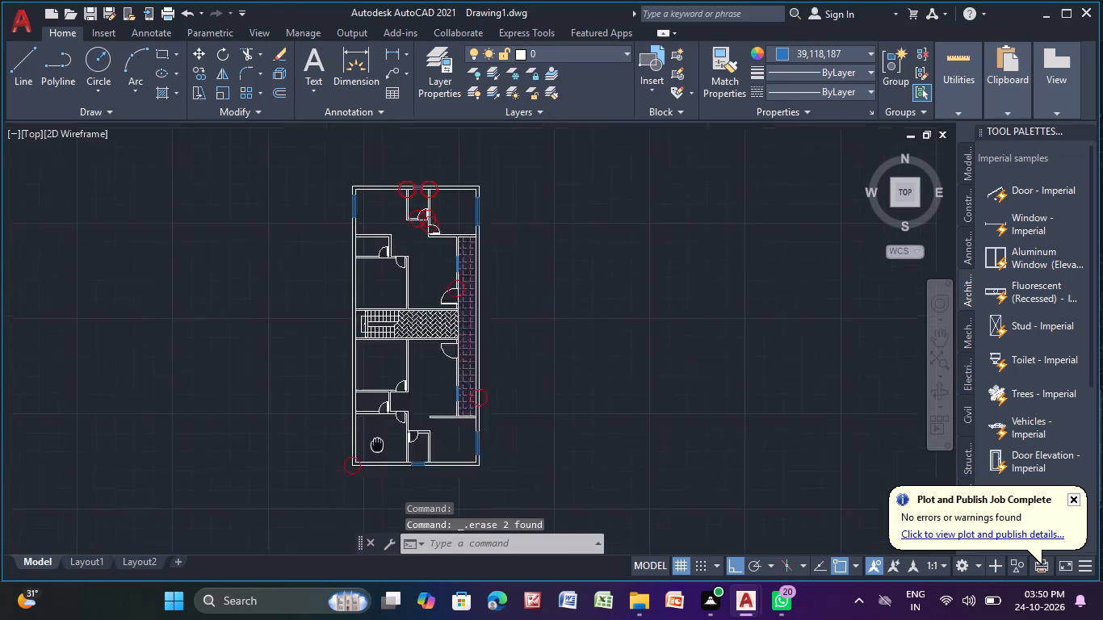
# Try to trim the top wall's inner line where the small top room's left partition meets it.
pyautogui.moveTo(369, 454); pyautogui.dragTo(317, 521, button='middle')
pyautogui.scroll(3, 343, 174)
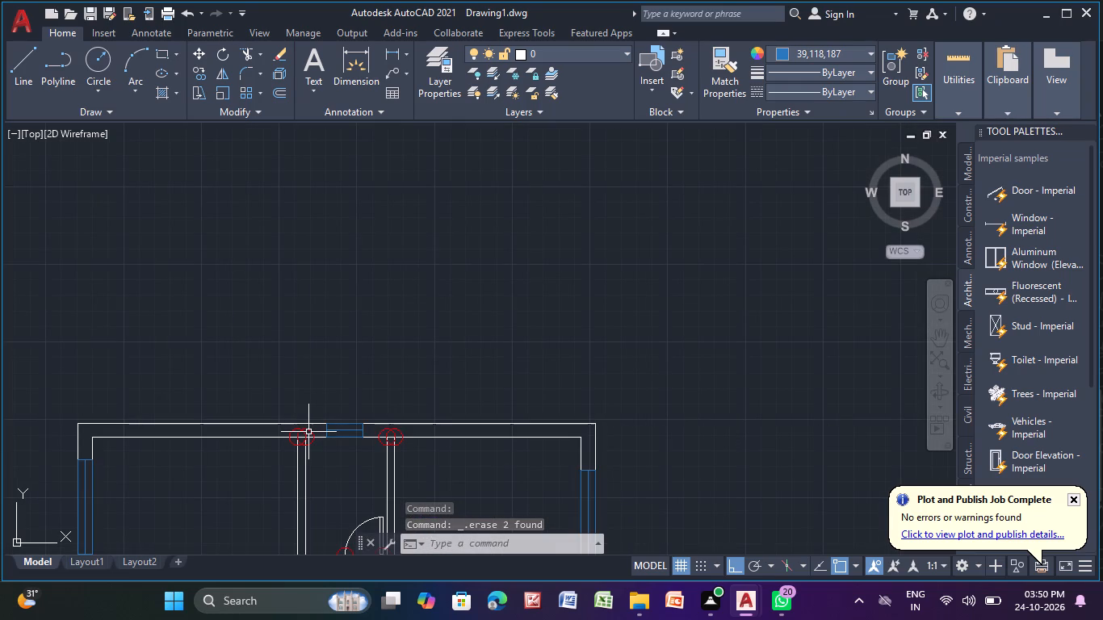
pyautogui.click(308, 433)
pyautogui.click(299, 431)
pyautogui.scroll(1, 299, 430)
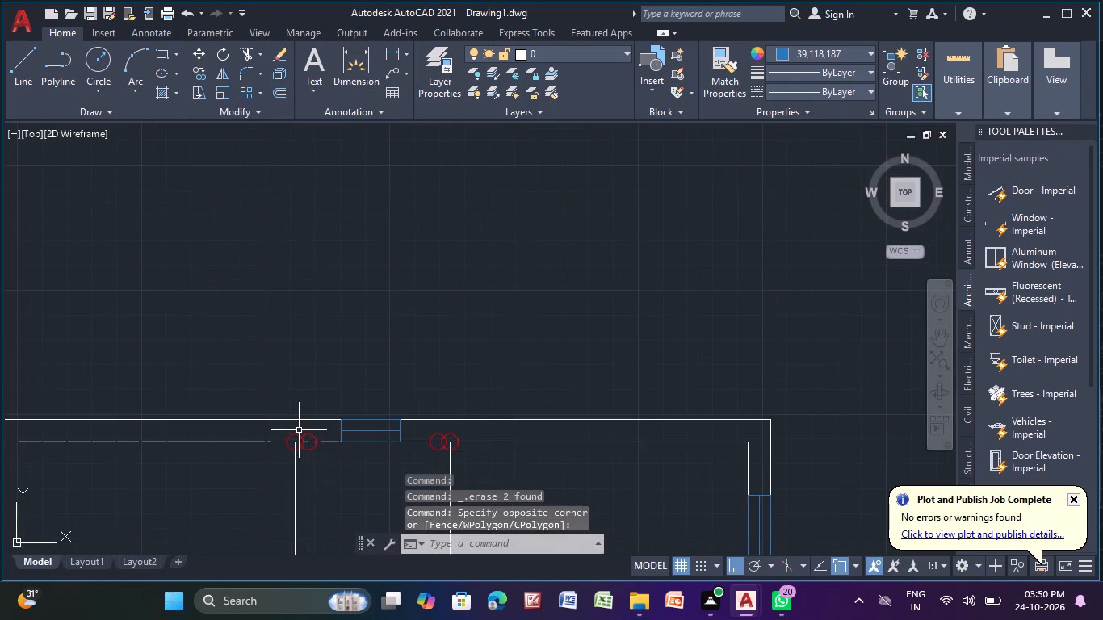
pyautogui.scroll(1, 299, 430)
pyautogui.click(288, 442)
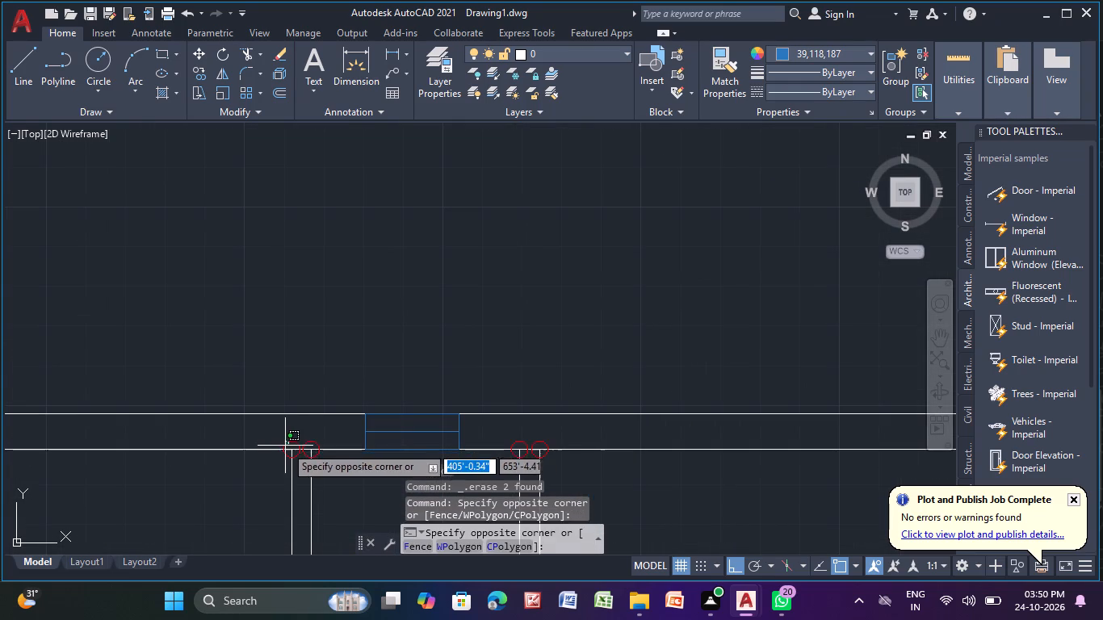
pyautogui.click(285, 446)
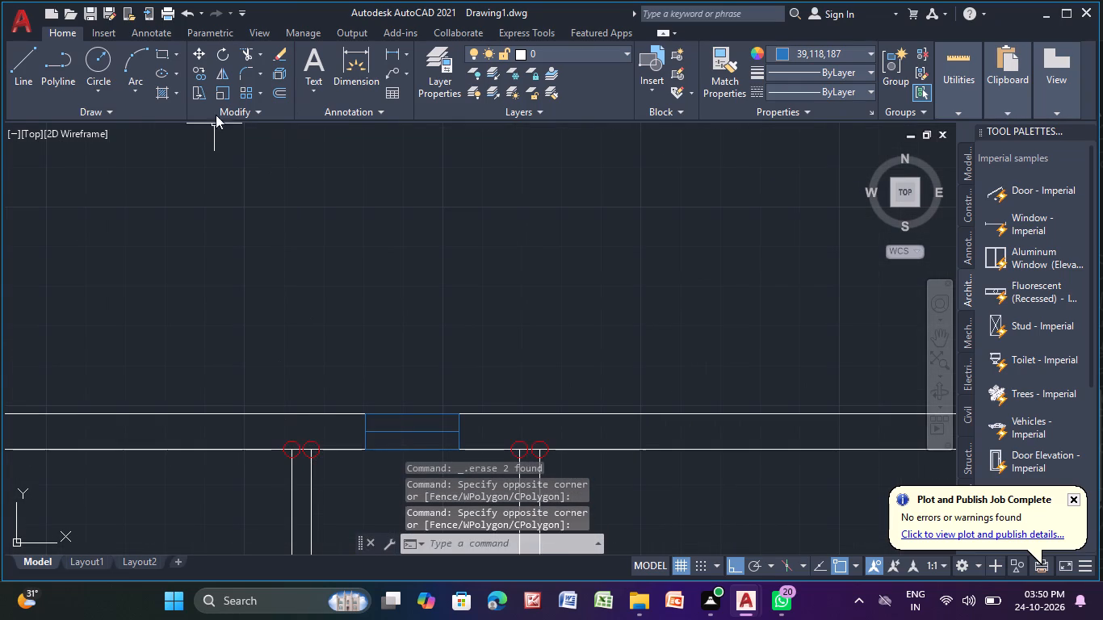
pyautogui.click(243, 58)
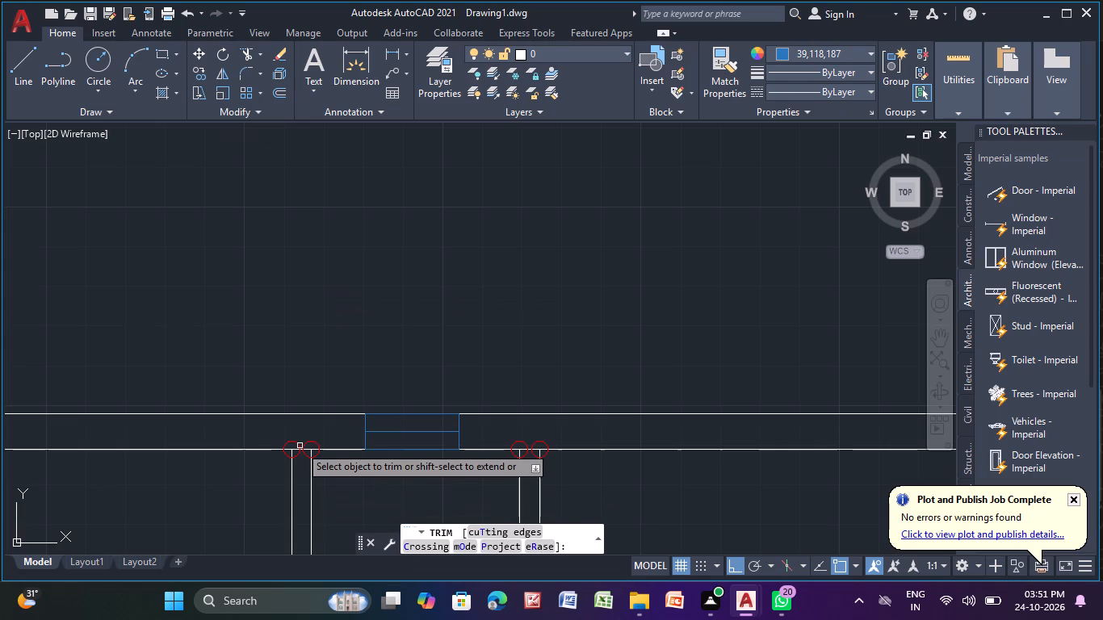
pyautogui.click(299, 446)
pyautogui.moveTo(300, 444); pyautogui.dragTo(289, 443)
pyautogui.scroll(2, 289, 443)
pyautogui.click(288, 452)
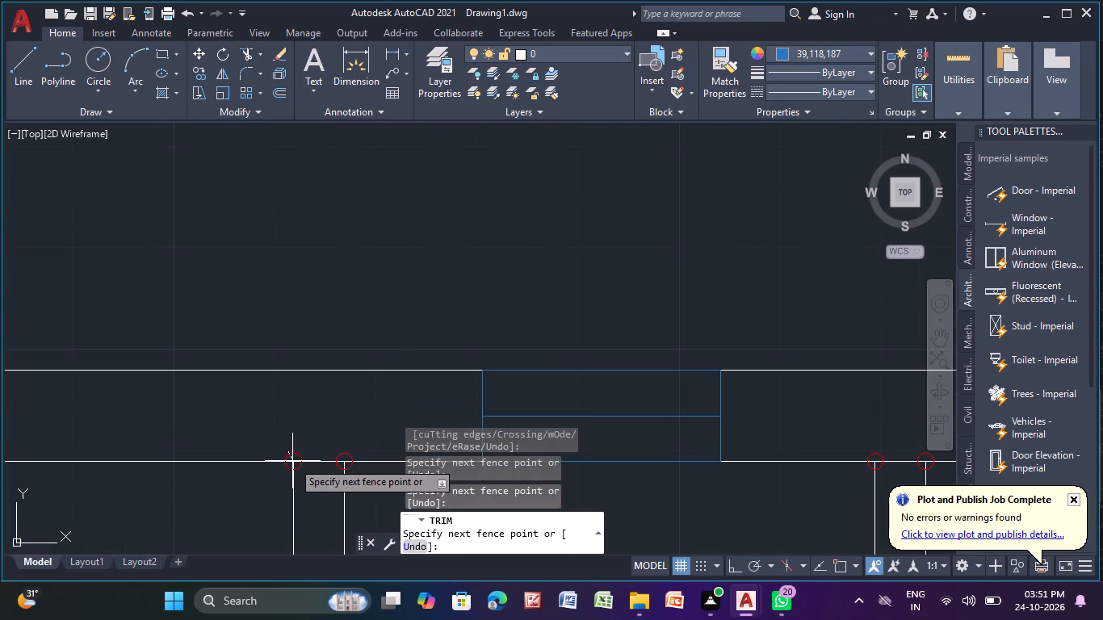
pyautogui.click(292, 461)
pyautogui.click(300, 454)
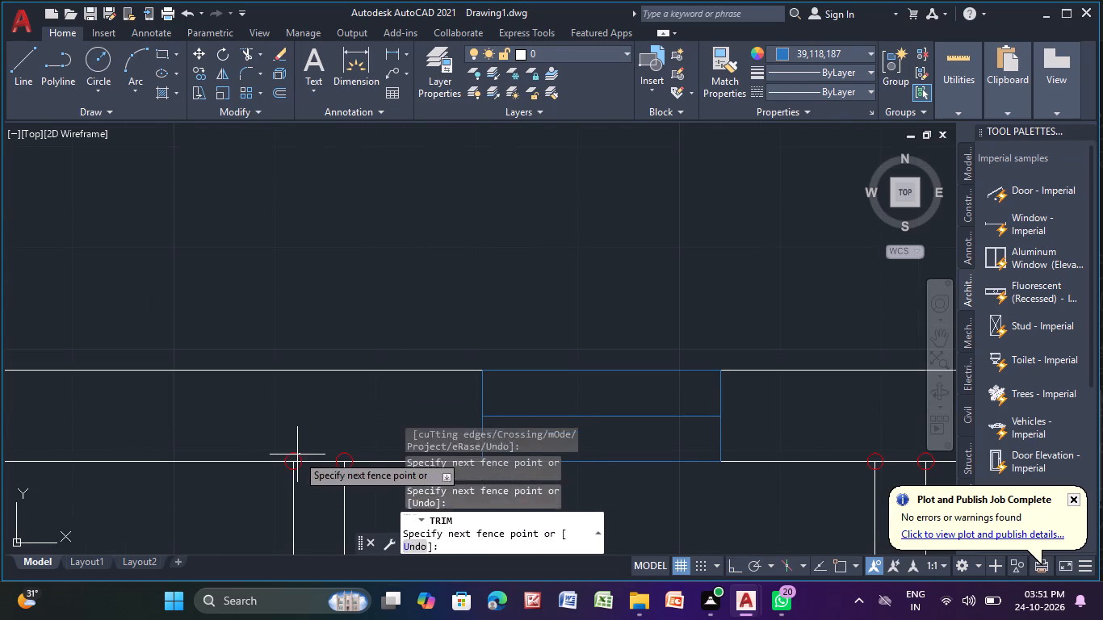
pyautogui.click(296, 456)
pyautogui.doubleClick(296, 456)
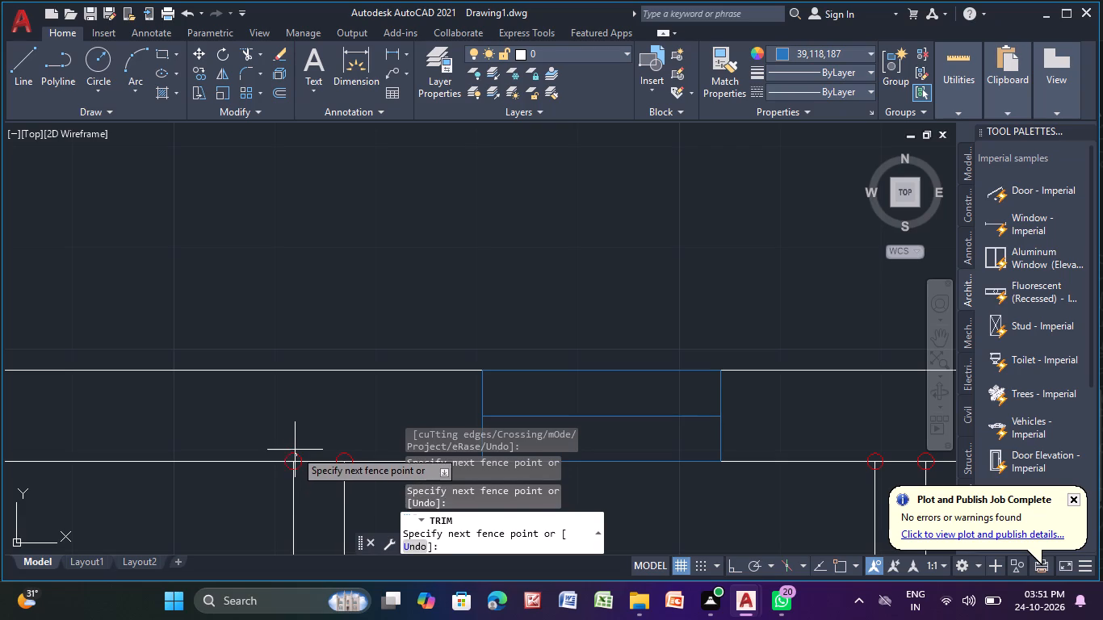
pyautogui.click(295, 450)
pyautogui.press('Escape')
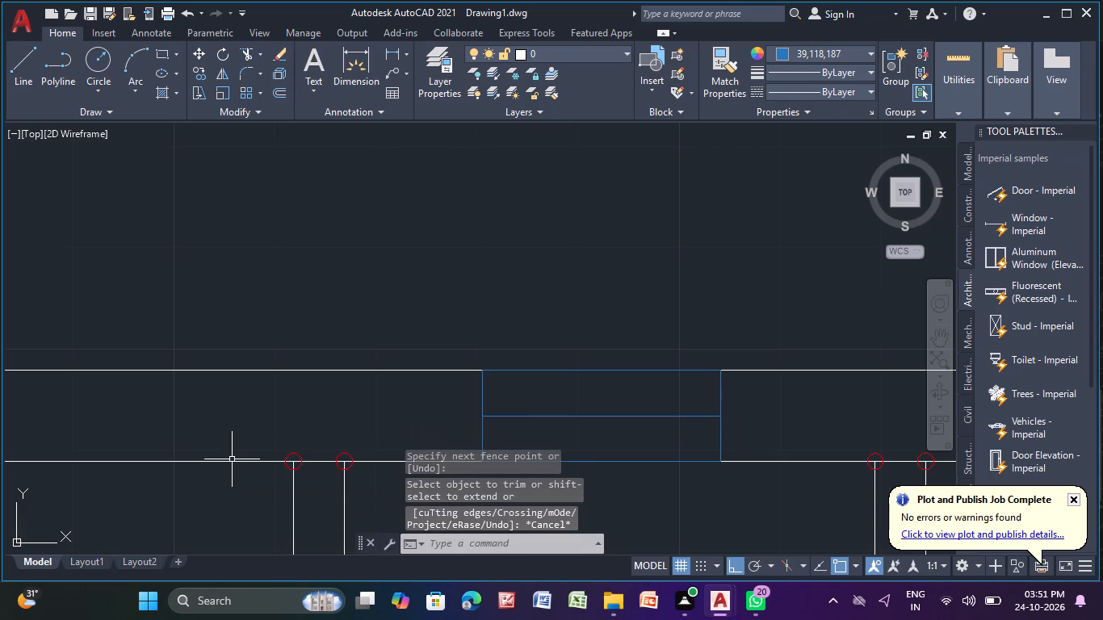
# Copy the window from the top-left room's outer wall into the left outer wall of the bottom-left corner room.
pyautogui.scroll(-4, 289, 475)
pyautogui.scroll(-4, 387, 419)
pyautogui.moveTo(389, 421); pyautogui.dragTo(383, 133, button='middle')
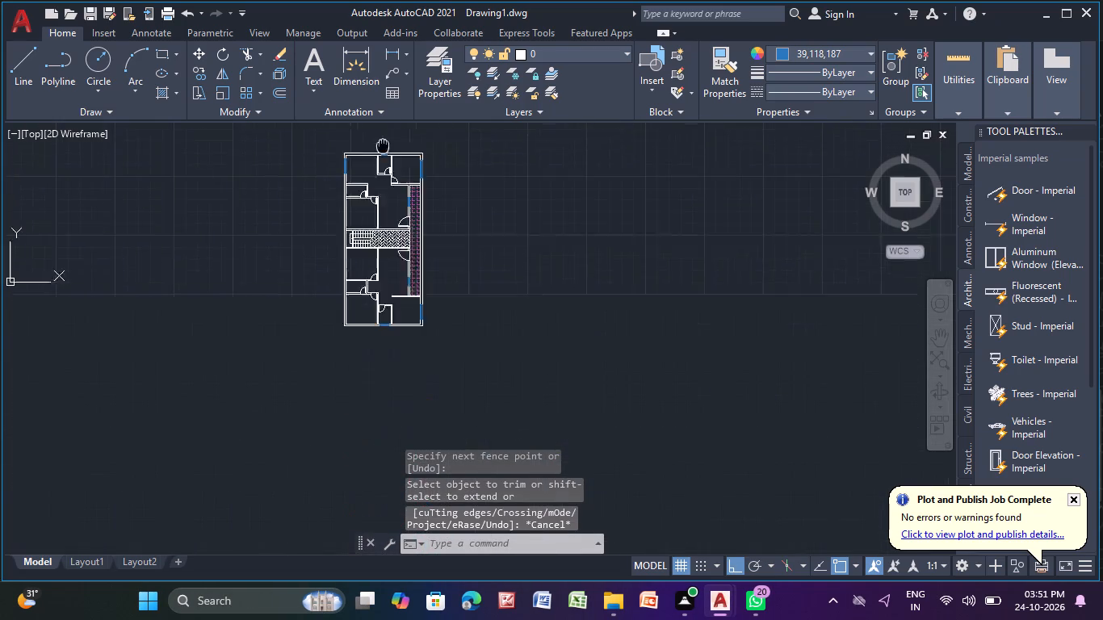
pyautogui.moveTo(383, 133); pyautogui.dragTo(384, 98, button='middle')
pyautogui.moveTo(385, 154); pyautogui.dragTo(392, 372, button='middle')
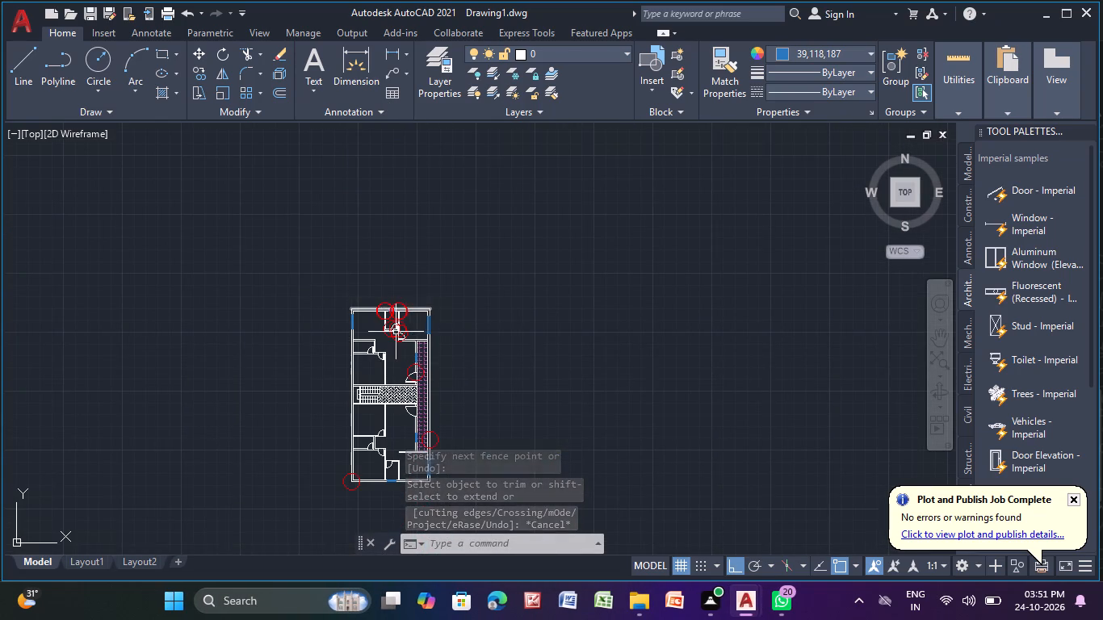
pyautogui.scroll(3, 393, 337)
pyautogui.moveTo(281, 325); pyautogui.dragTo(340, 67, button='middle')
pyautogui.scroll(-1, 340, 67)
pyautogui.moveTo(321, 195); pyautogui.dragTo(320, 206, button='middle')
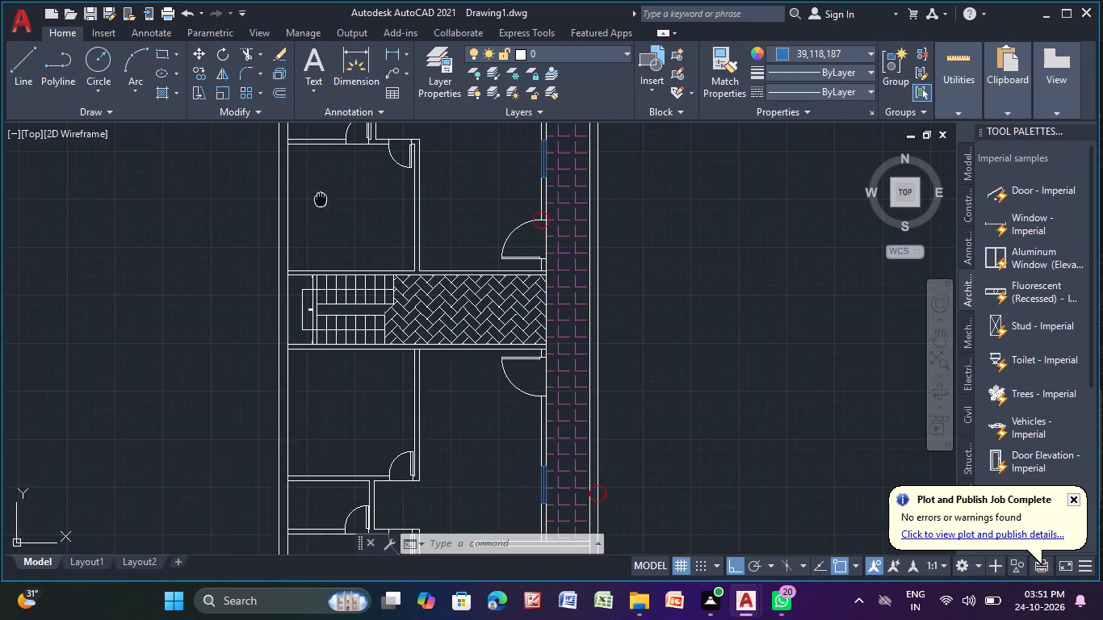
pyautogui.moveTo(320, 206); pyautogui.dragTo(325, 347, button='middle')
pyautogui.click(283, 170)
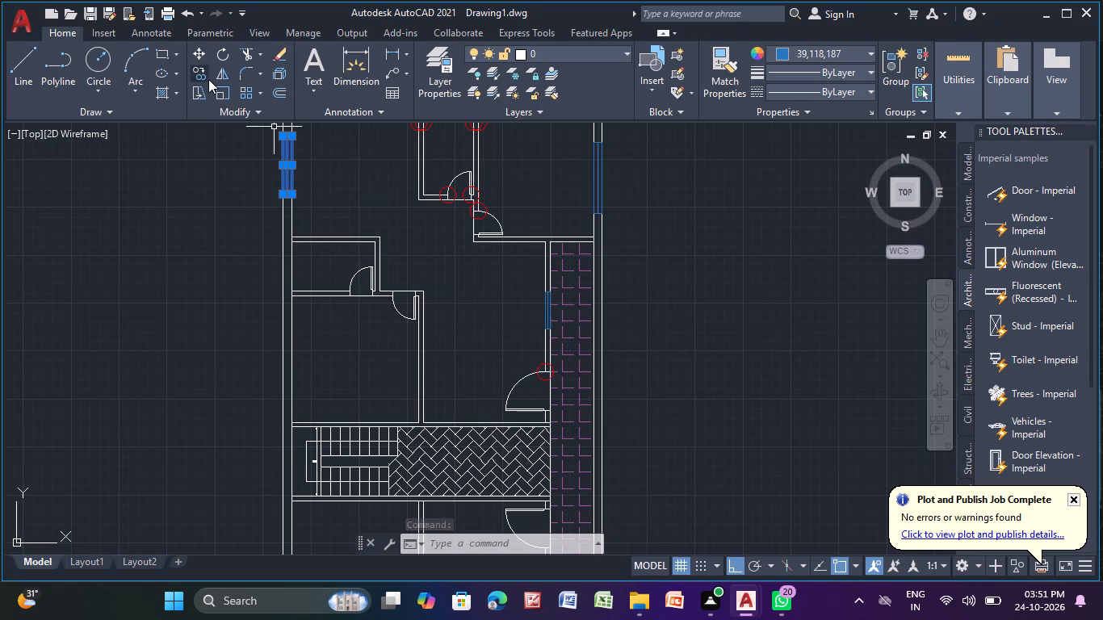
pyautogui.click(200, 71)
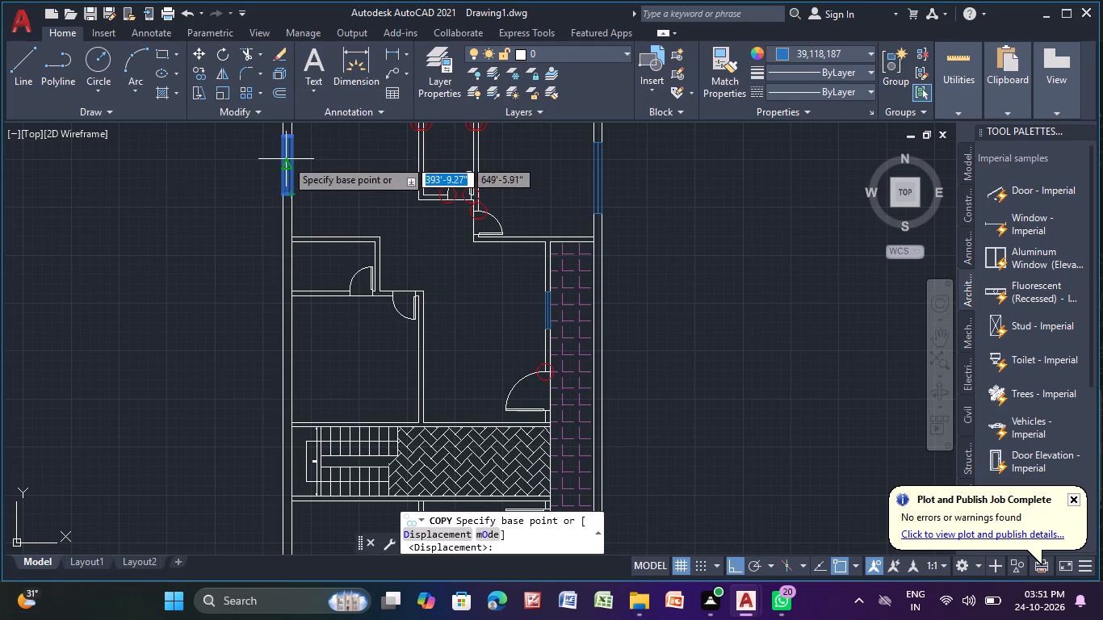
pyautogui.click(284, 152)
pyautogui.moveTo(321, 311); pyautogui.dragTo(421, 0, button='middle')
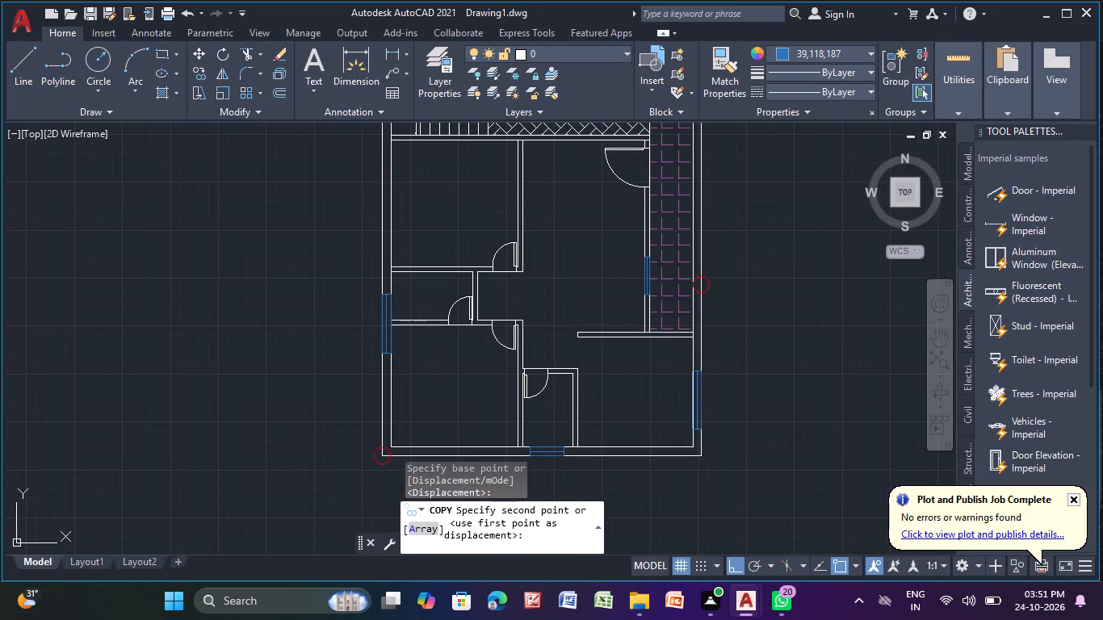
pyautogui.moveTo(763, 560); pyautogui.dragTo(754, 554)
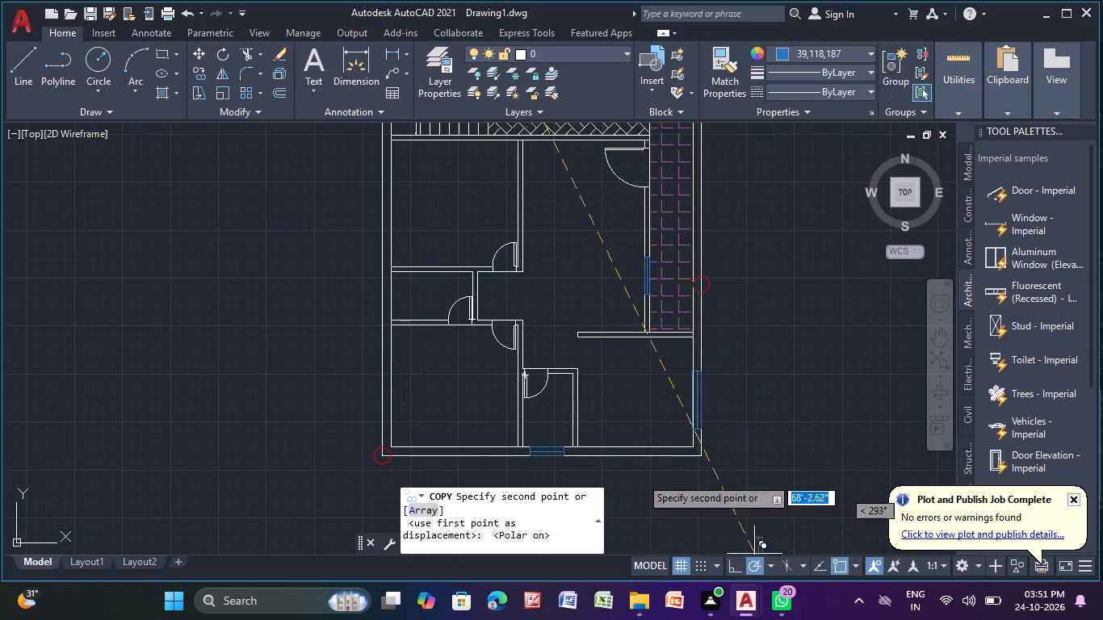
pyautogui.moveTo(396, 340); pyautogui.dragTo(312, 179, button='middle')
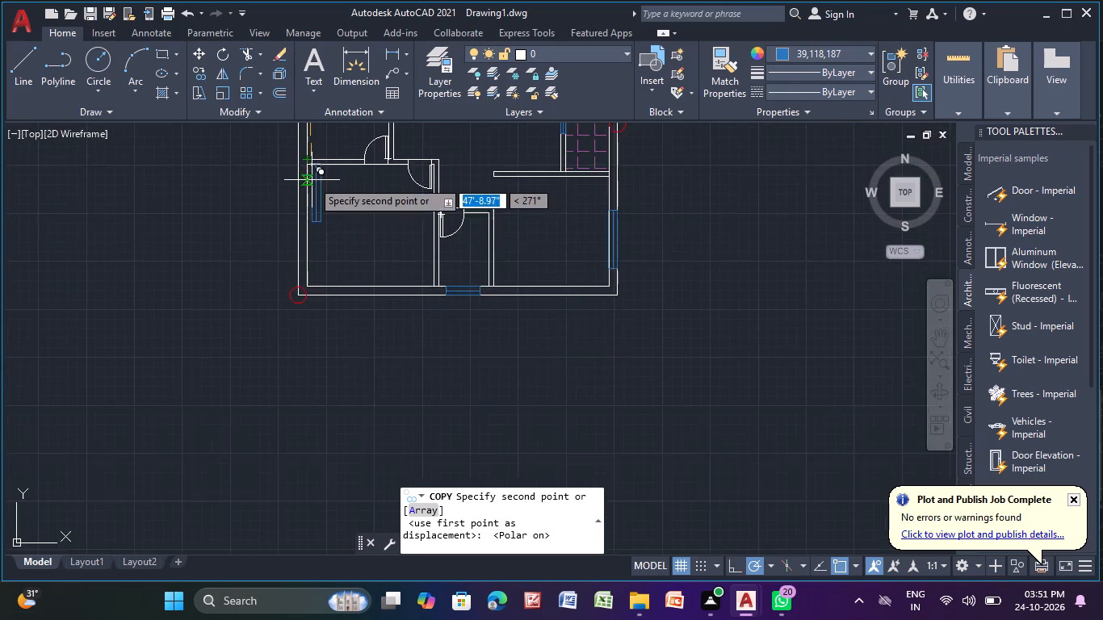
pyautogui.scroll(3, 309, 192)
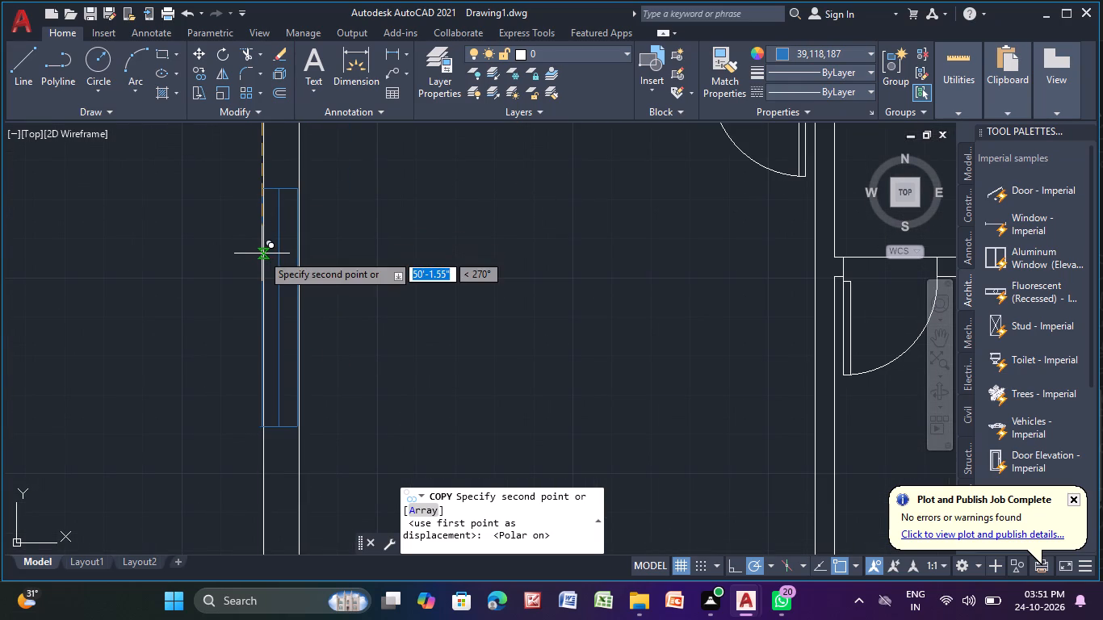
pyautogui.click(262, 252)
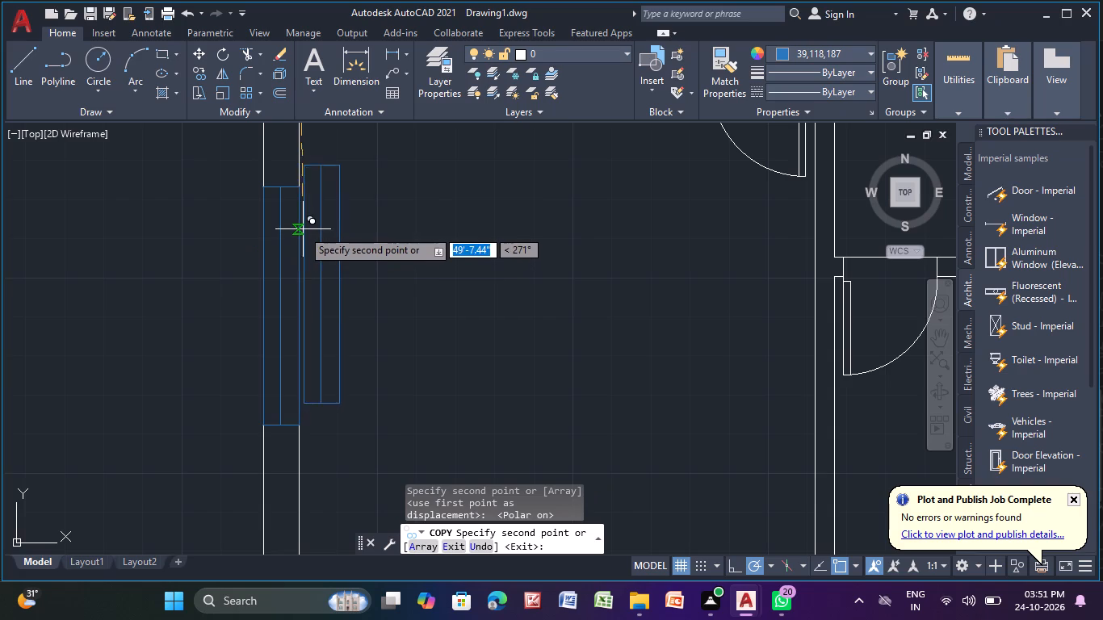
pyautogui.press('Escape')
# With Ortho on, draw a window outline about 2'-10" long across the left outer wall of the small room above the bottom-left room.
pyautogui.scroll(-3, 263, 224)
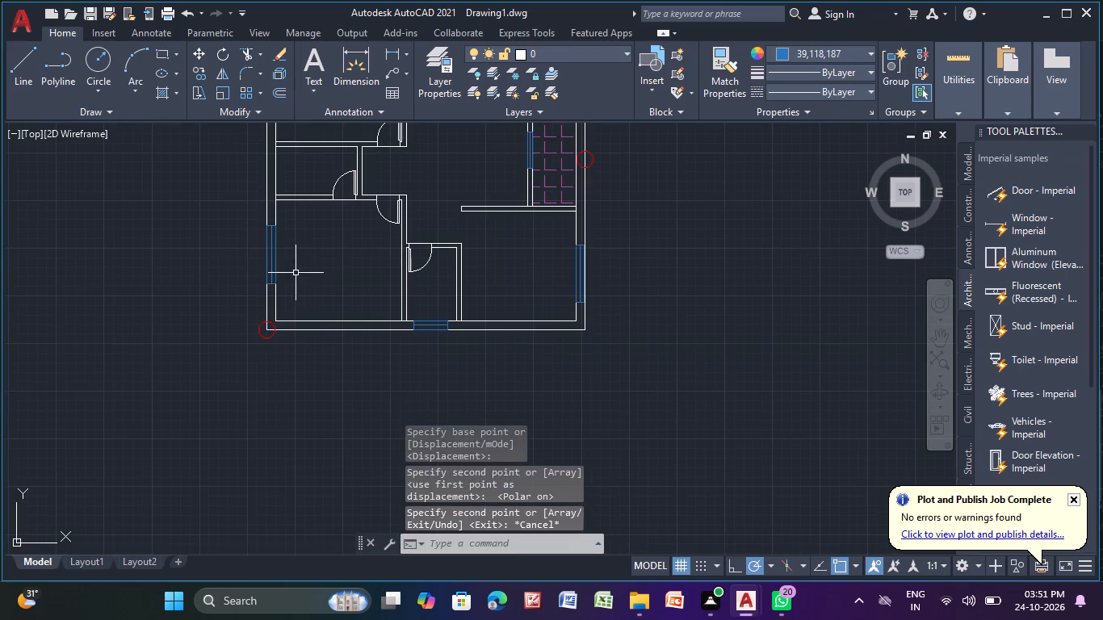
pyautogui.scroll(-2, 394, 224)
pyautogui.moveTo(394, 224); pyautogui.dragTo(228, 334, button='middle')
pyautogui.moveTo(204, 277); pyautogui.dragTo(204, 276, button='middle')
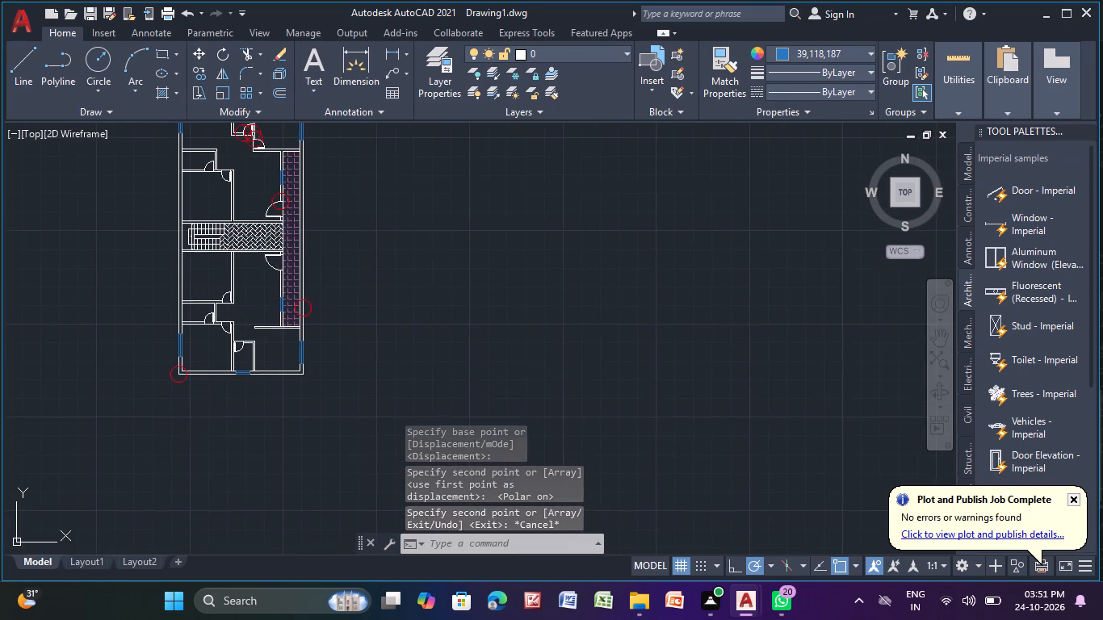
pyautogui.moveTo(204, 276); pyautogui.dragTo(363, 358, button='middle')
pyautogui.scroll(1, 278, 176)
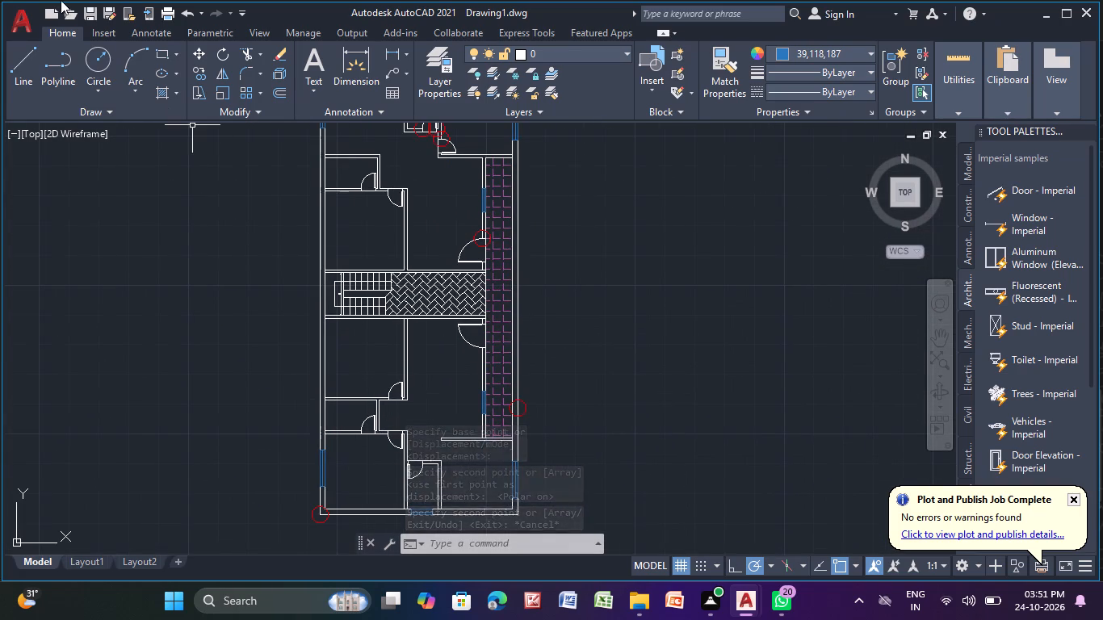
pyautogui.click(34, 64)
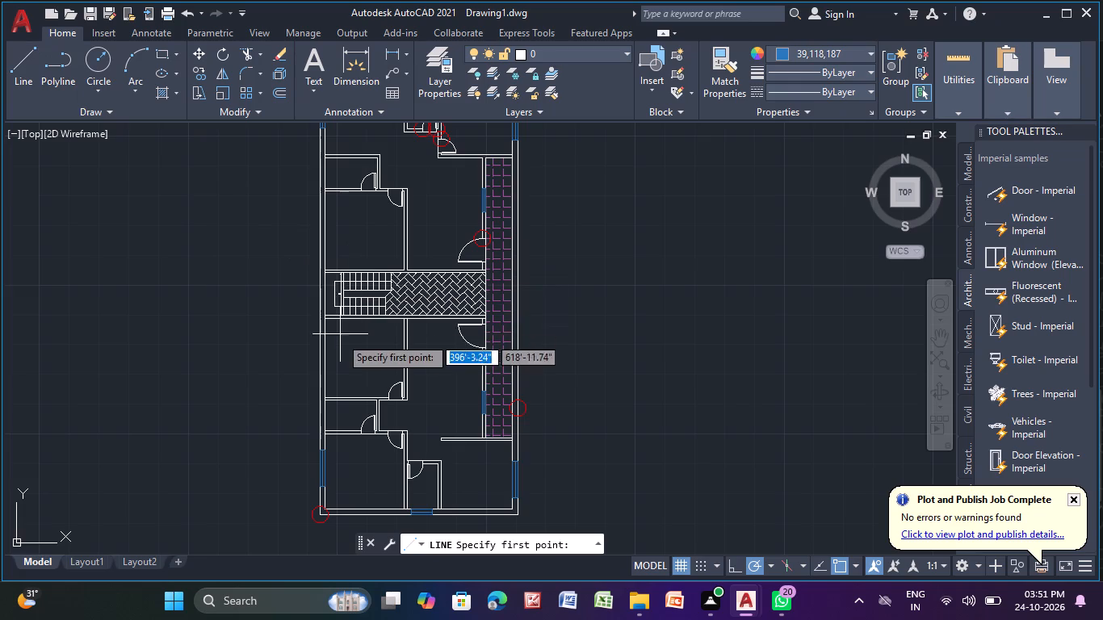
pyautogui.moveTo(338, 354); pyautogui.dragTo(258, 34, button='middle')
pyautogui.scroll(1, 258, 37)
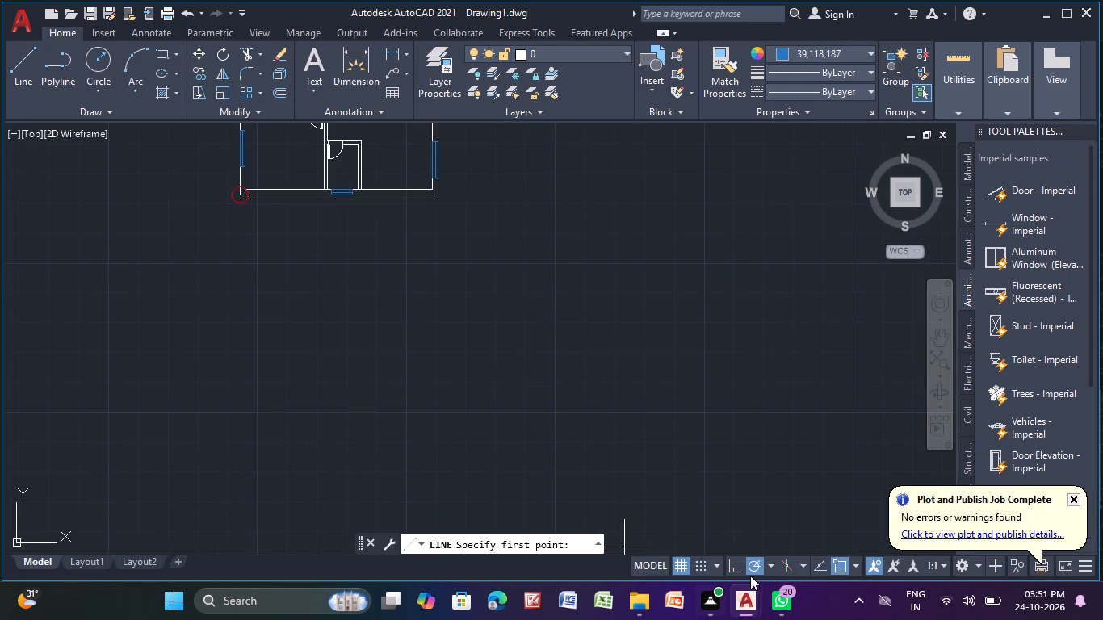
pyautogui.click(730, 563)
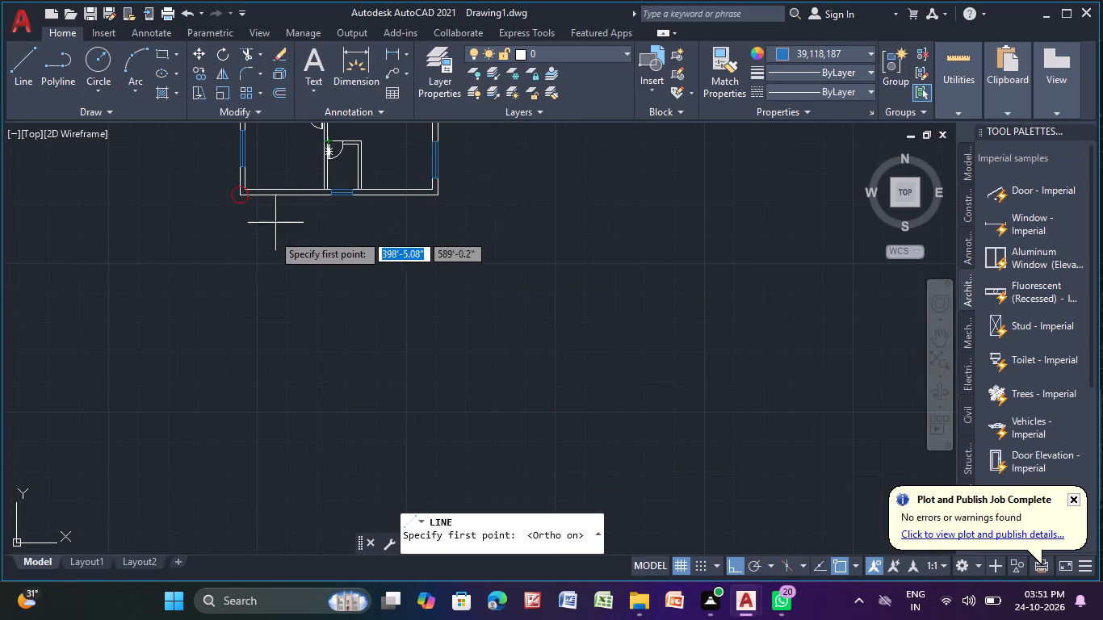
pyautogui.moveTo(283, 237); pyautogui.dragTo(382, 479, button='middle')
pyautogui.scroll(2, 332, 324)
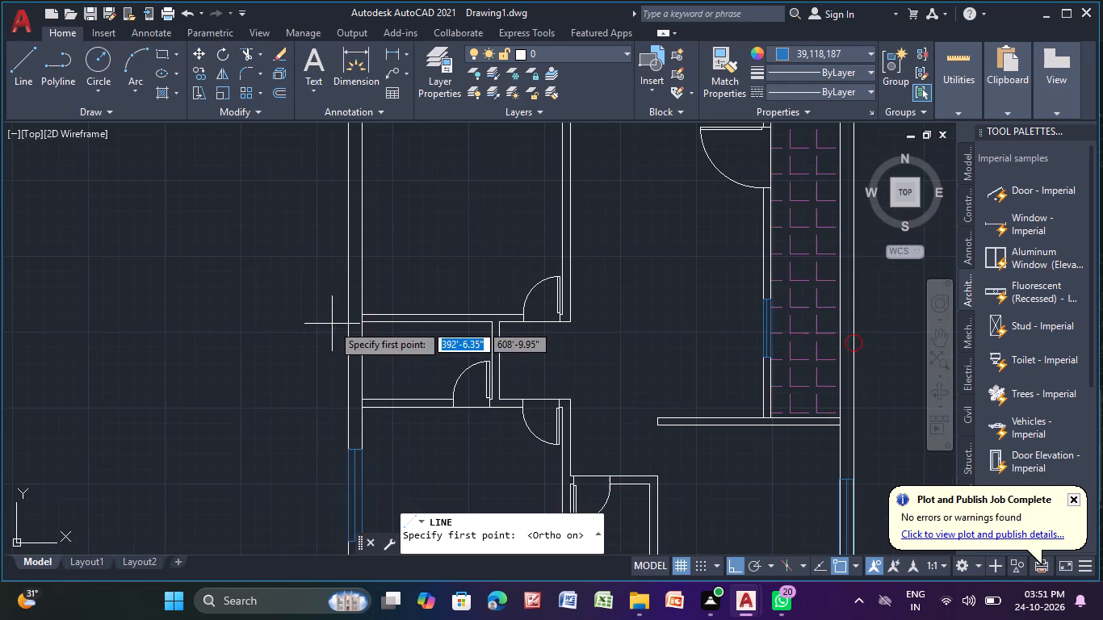
pyautogui.moveTo(332, 324); pyautogui.dragTo(233, 184, button='middle')
pyautogui.scroll(2, 289, 225)
pyautogui.moveTo(289, 225); pyautogui.dragTo(431, 280, button='middle')
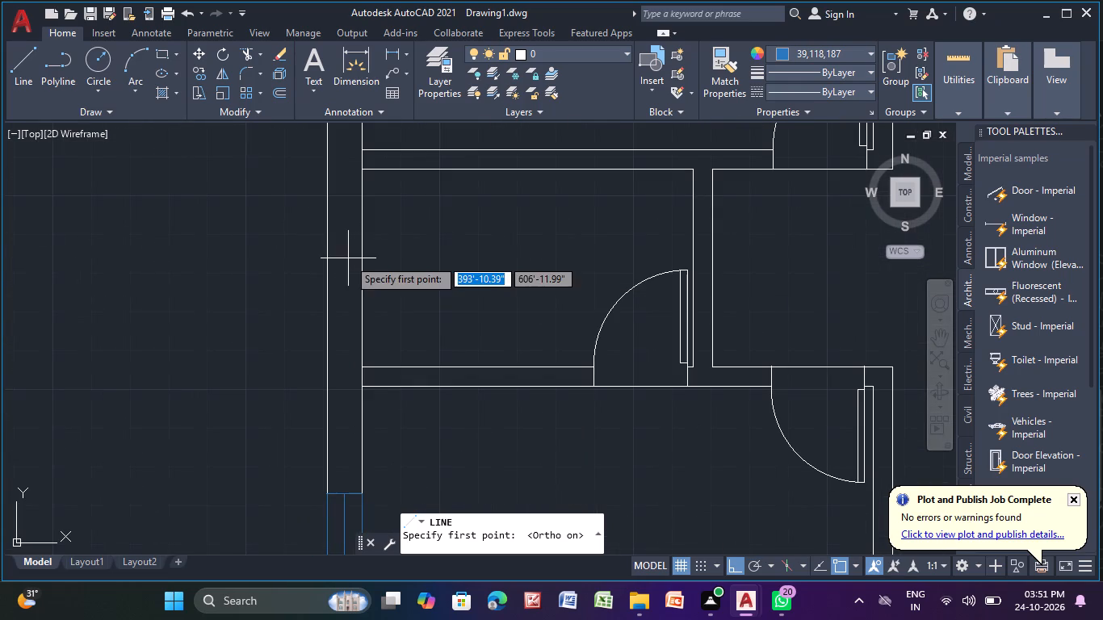
pyautogui.click(360, 203)
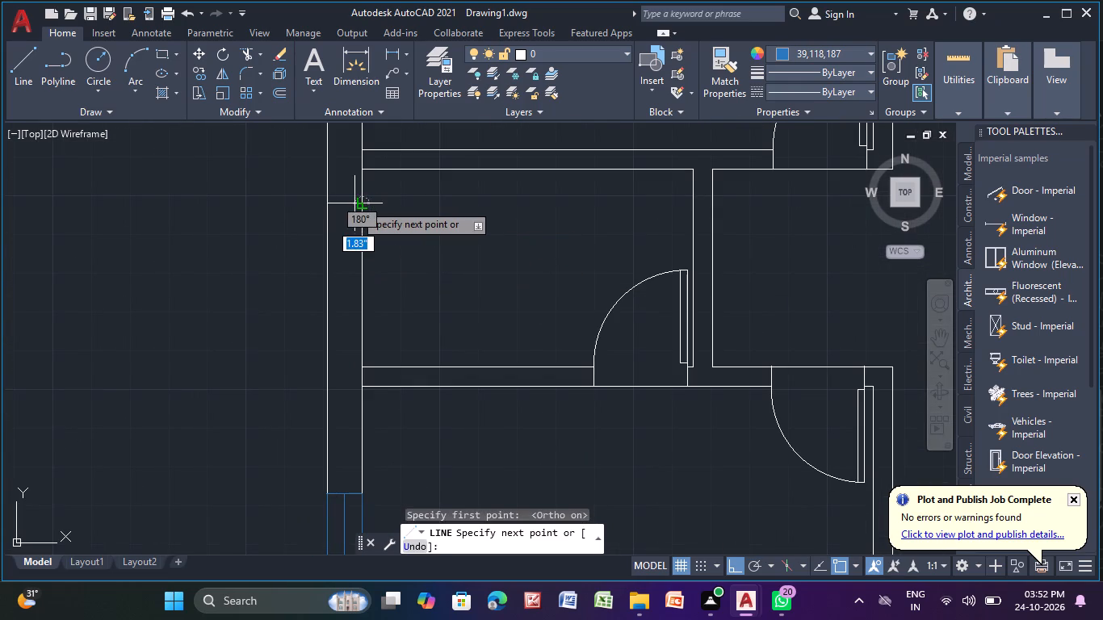
pyautogui.click(331, 204)
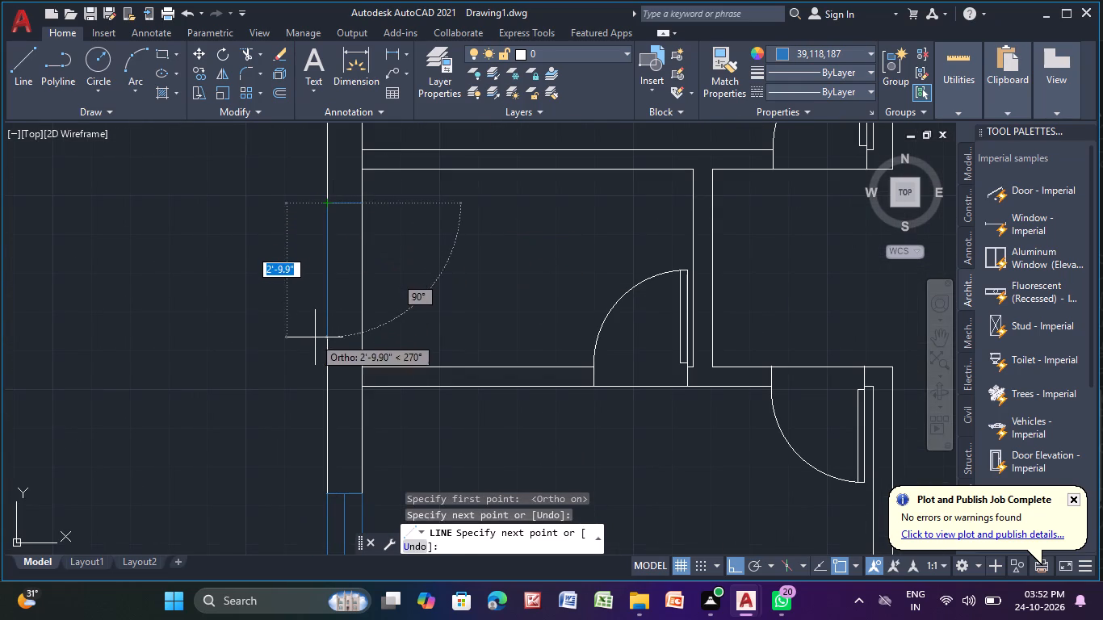
pyautogui.click(321, 339)
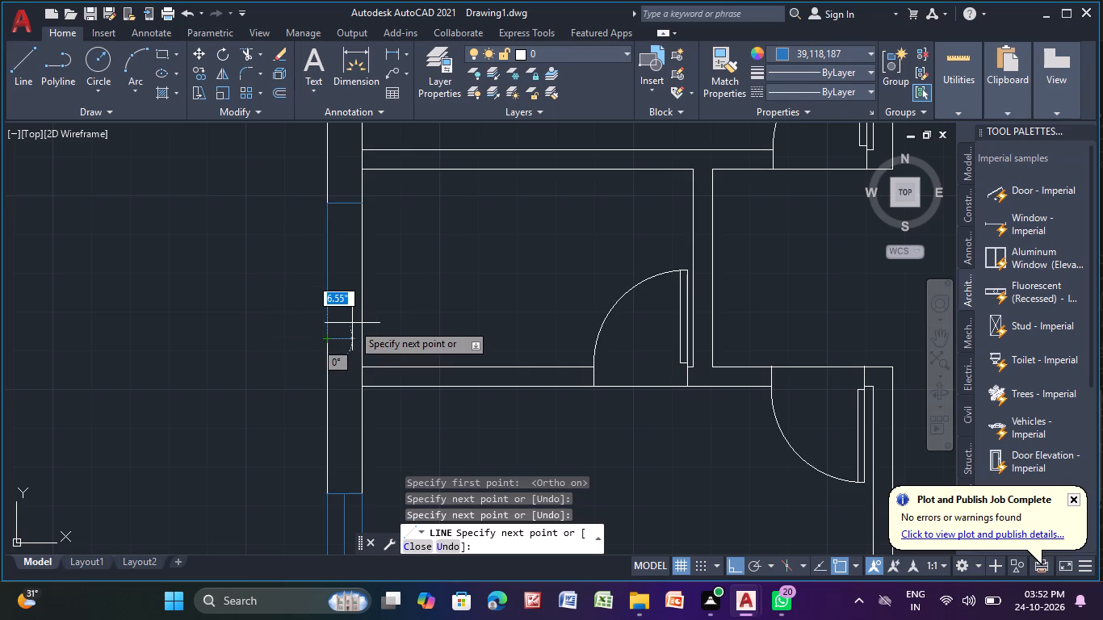
pyautogui.scroll(1, 367, 338)
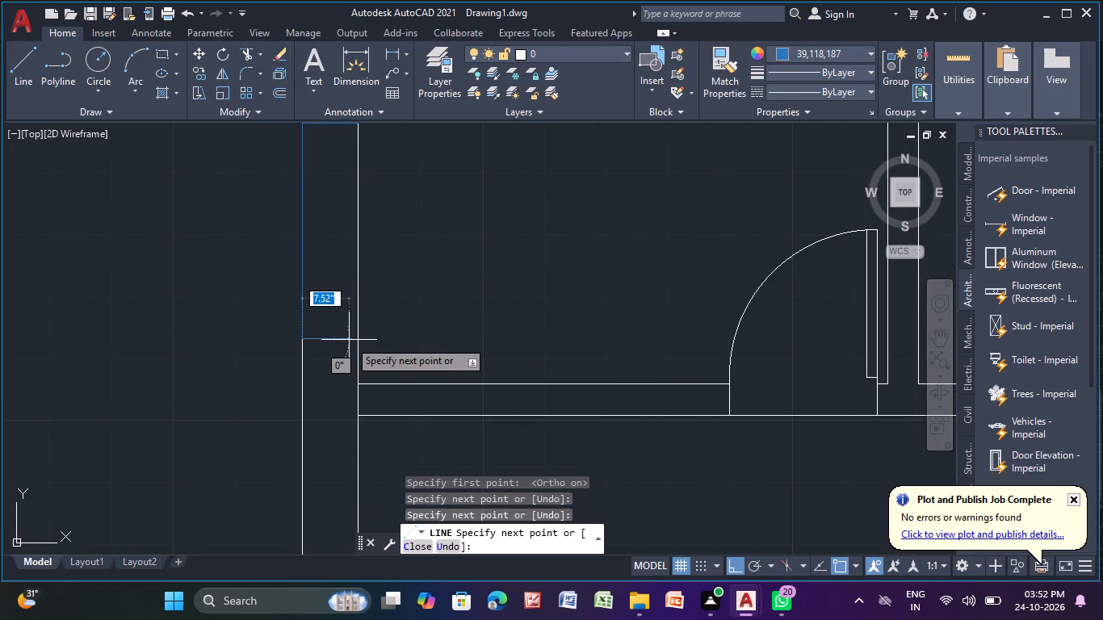
pyautogui.click(357, 332)
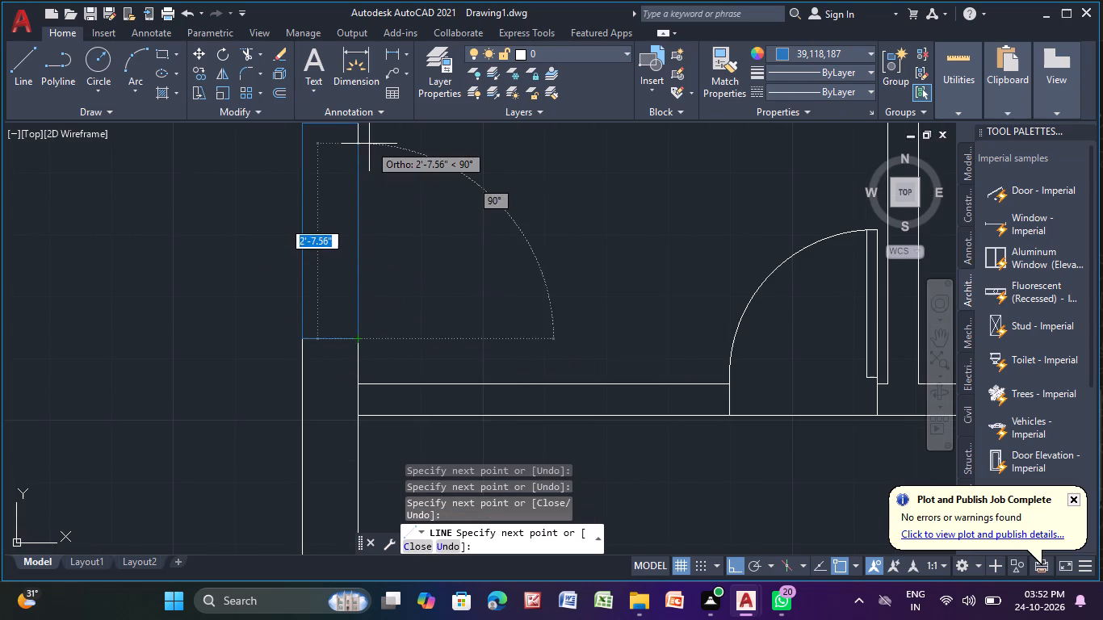
pyautogui.moveTo(369, 144); pyautogui.dragTo(343, 236, button='middle')
pyautogui.click(330, 215)
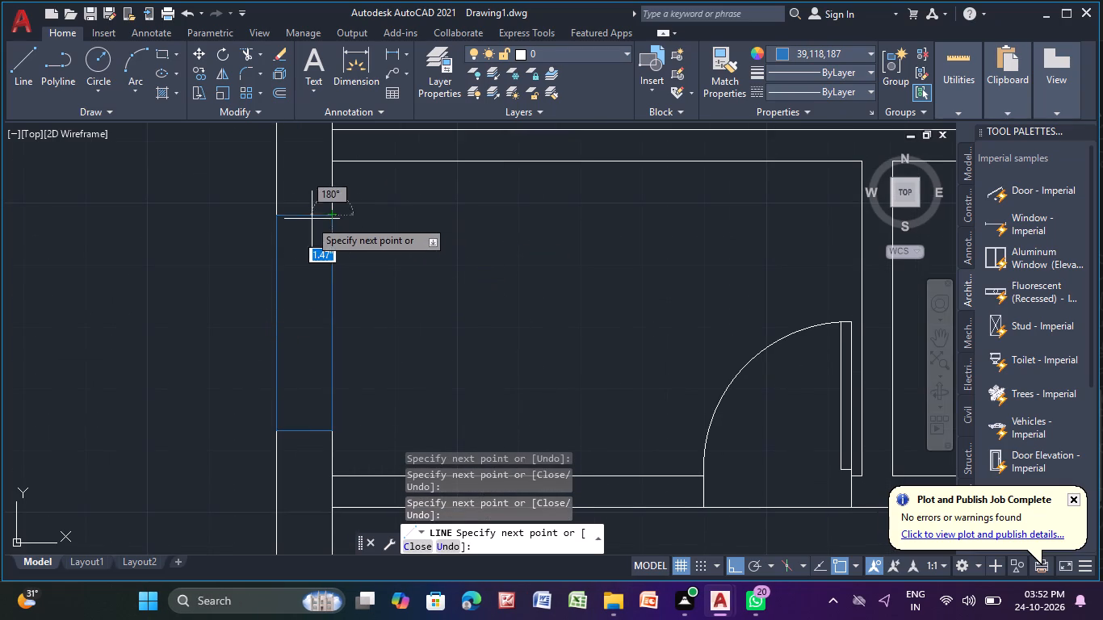
# Add a lengthwise centre line to that window between the midpoints of its short ends.
pyautogui.click(300, 216)
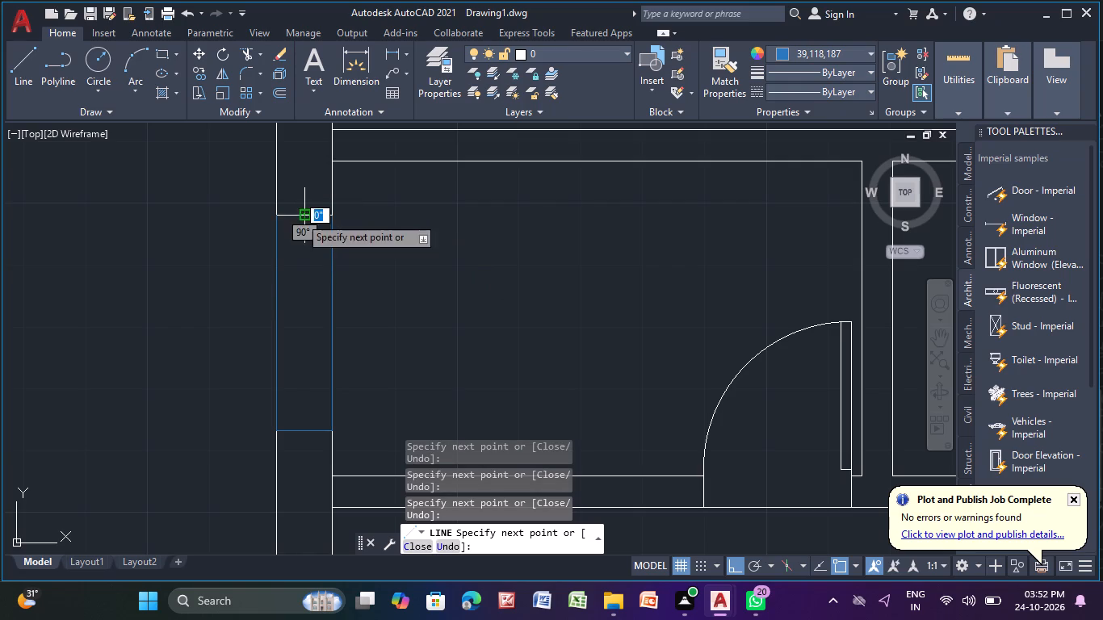
pyautogui.click(301, 434)
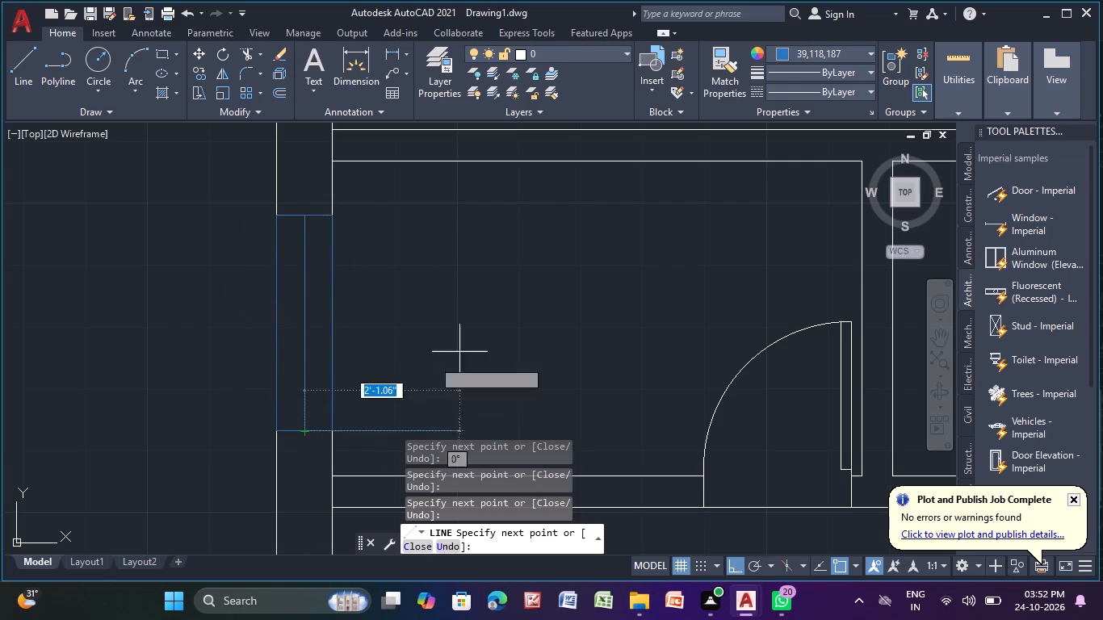
# Copy the bottom-left corner room's left window straight up into the left outer wall of the room just below the staircase.
pyautogui.rightClick(539, 319)
pyautogui.click(605, 325)
pyautogui.scroll(-3, 409, 209)
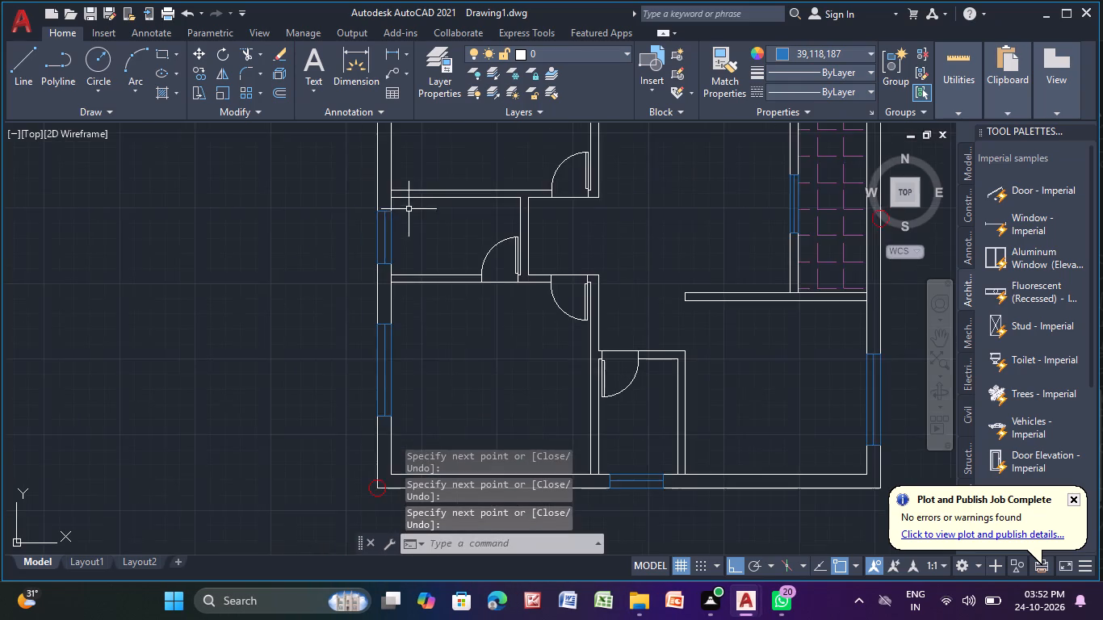
pyautogui.moveTo(409, 209); pyautogui.dragTo(286, 299, button='middle')
pyautogui.moveTo(362, 165); pyautogui.dragTo(384, 278, button='middle')
pyautogui.moveTo(360, 235); pyautogui.dragTo(347, 273, button='middle')
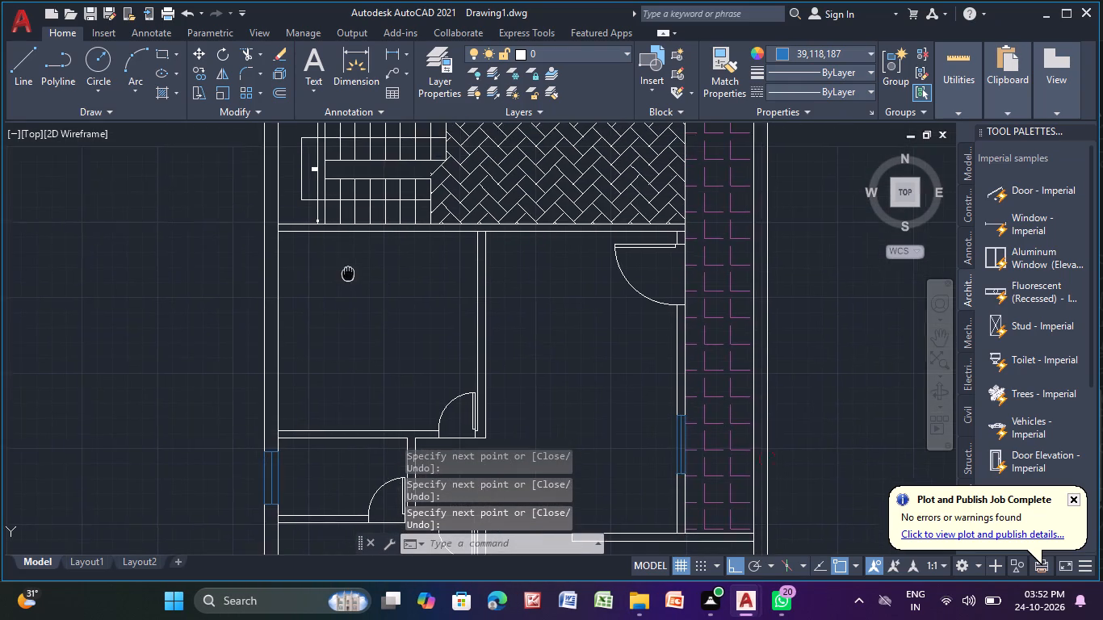
pyautogui.moveTo(347, 273); pyautogui.dragTo(354, 52, button='middle')
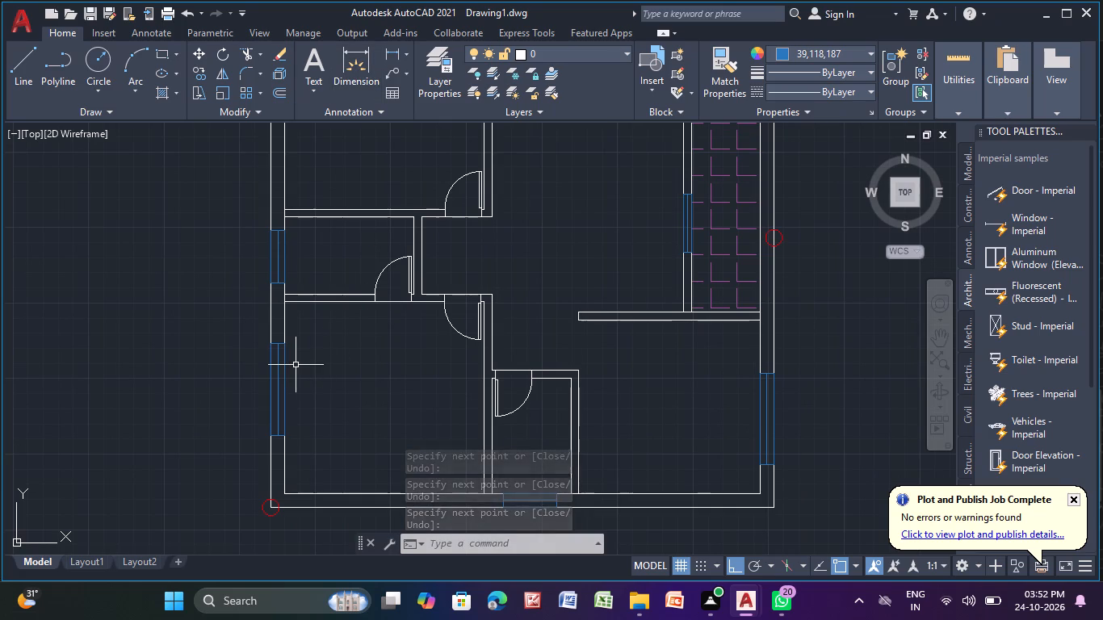
pyautogui.click(276, 347)
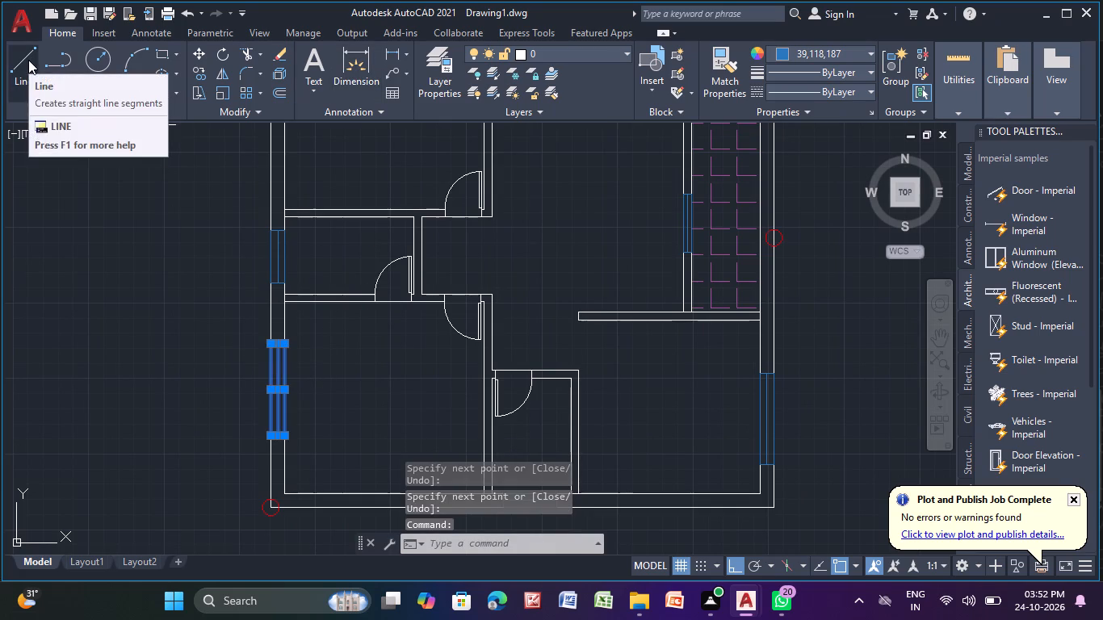
pyautogui.click(193, 68)
pyautogui.click(286, 377)
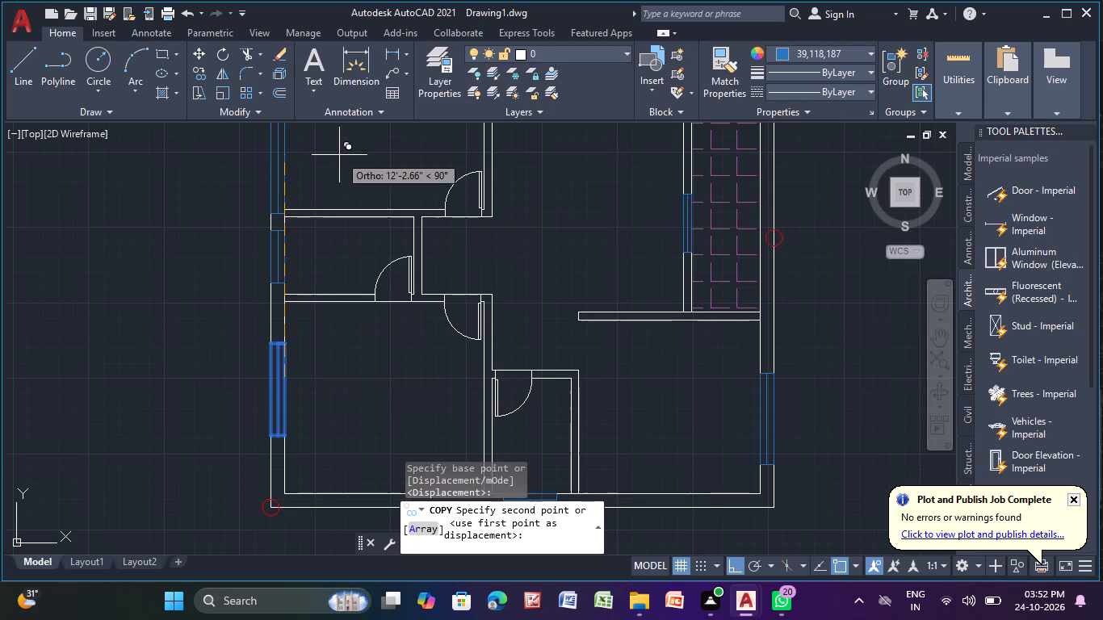
pyautogui.moveTo(339, 155); pyautogui.dragTo(308, 268, button='middle')
pyautogui.click(317, 198)
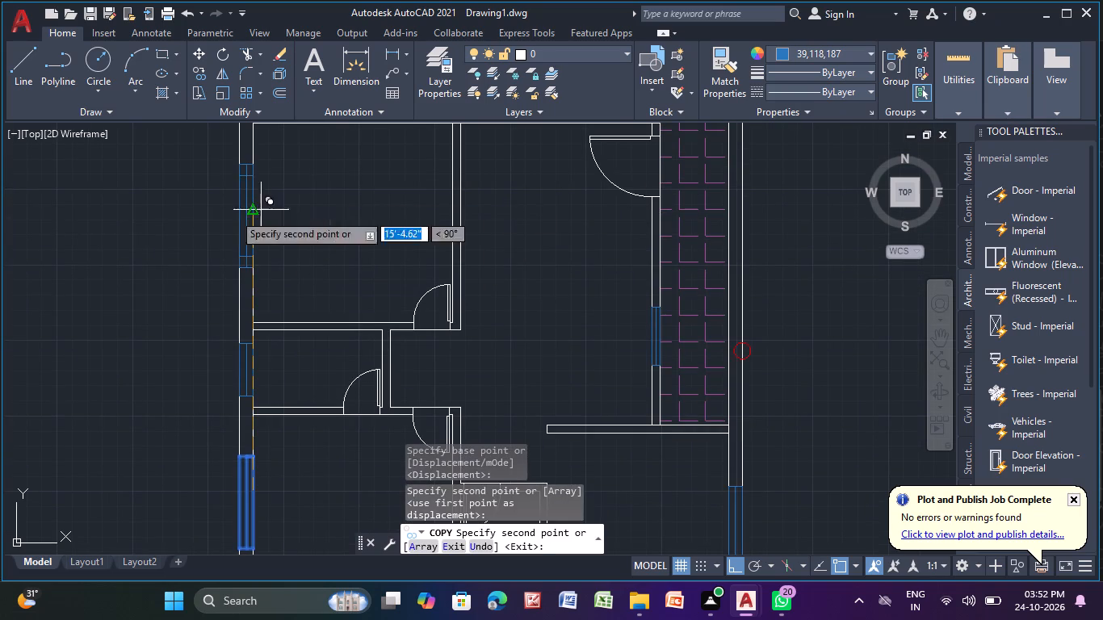
pyautogui.press('Escape')
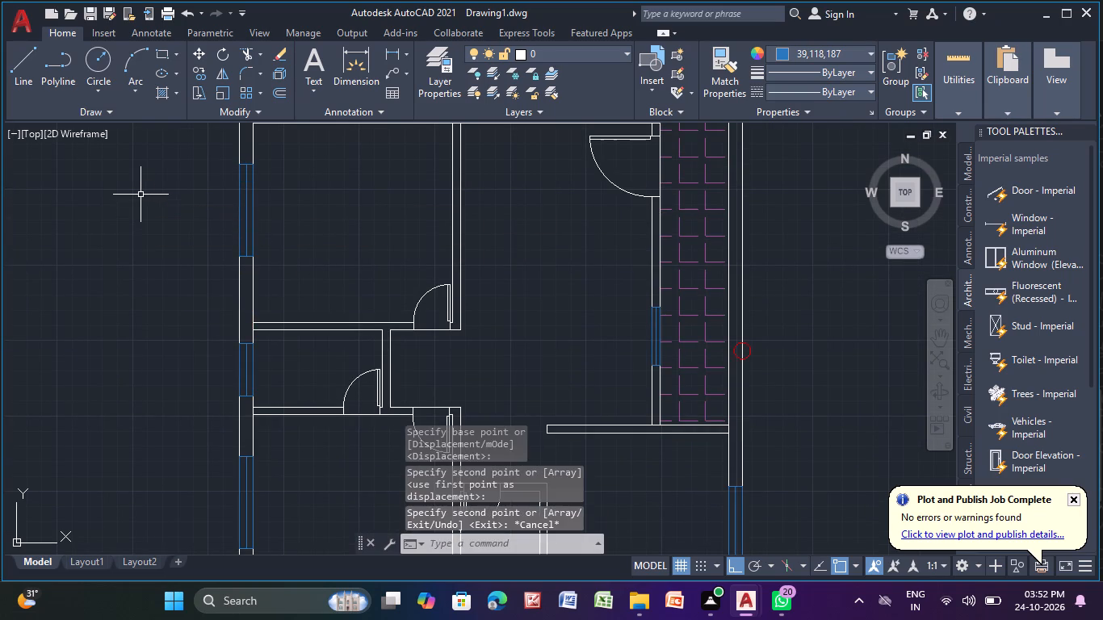
# Group the lines of the window in the left outer wall of the small room above the bottom-left room.
pyautogui.moveTo(216, 367); pyautogui.dragTo(264, 387)
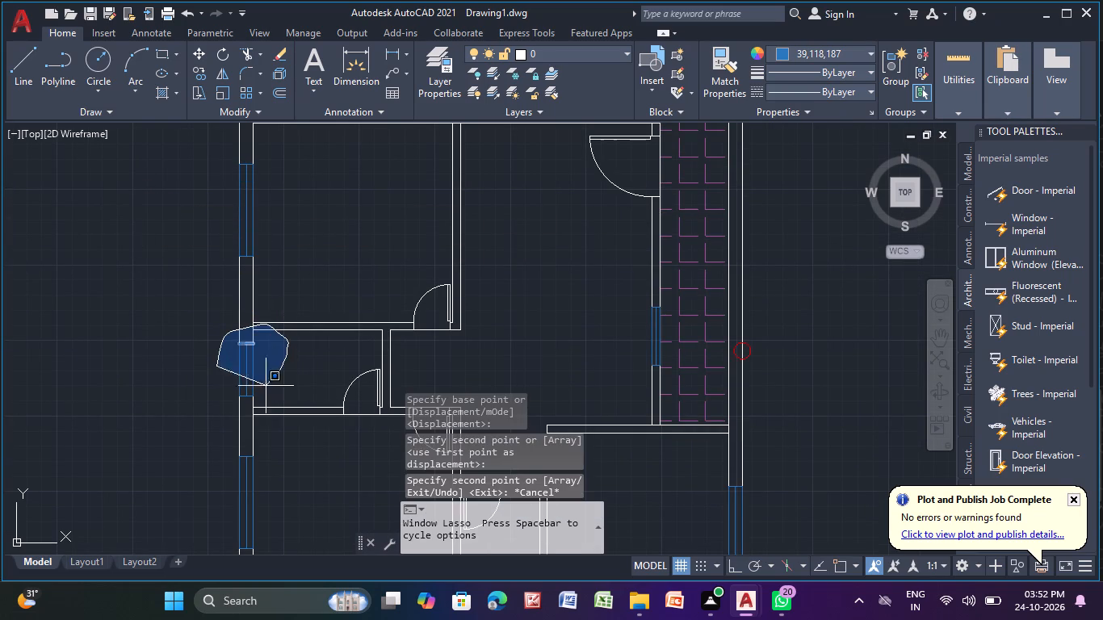
pyautogui.moveTo(264, 387); pyautogui.dragTo(207, 409)
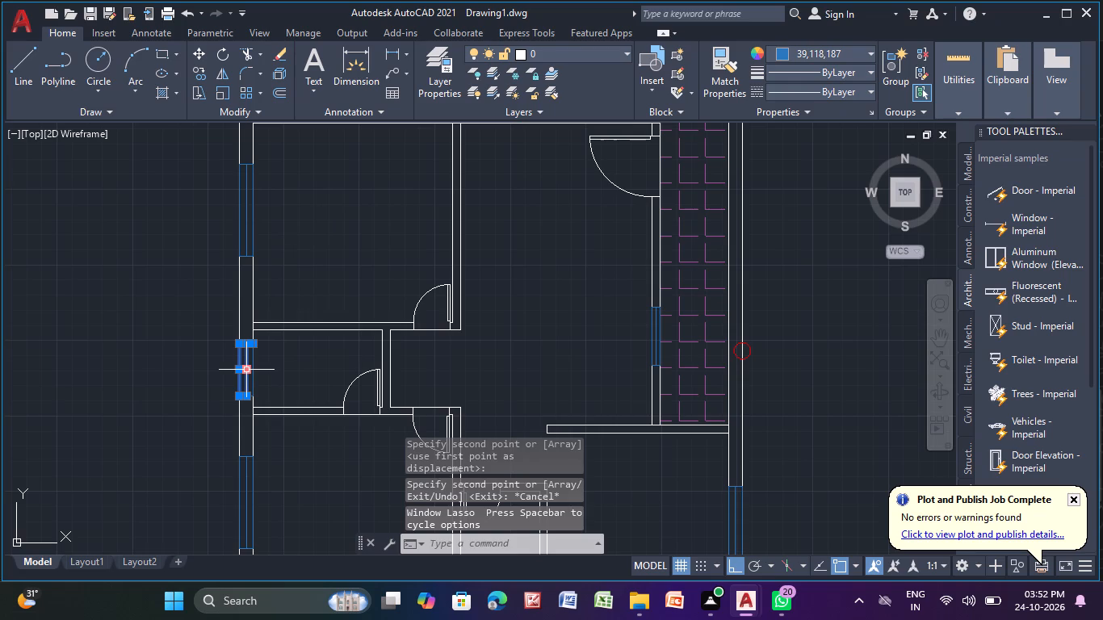
pyautogui.press('Escape')
pyautogui.moveTo(166, 342); pyautogui.dragTo(300, 362)
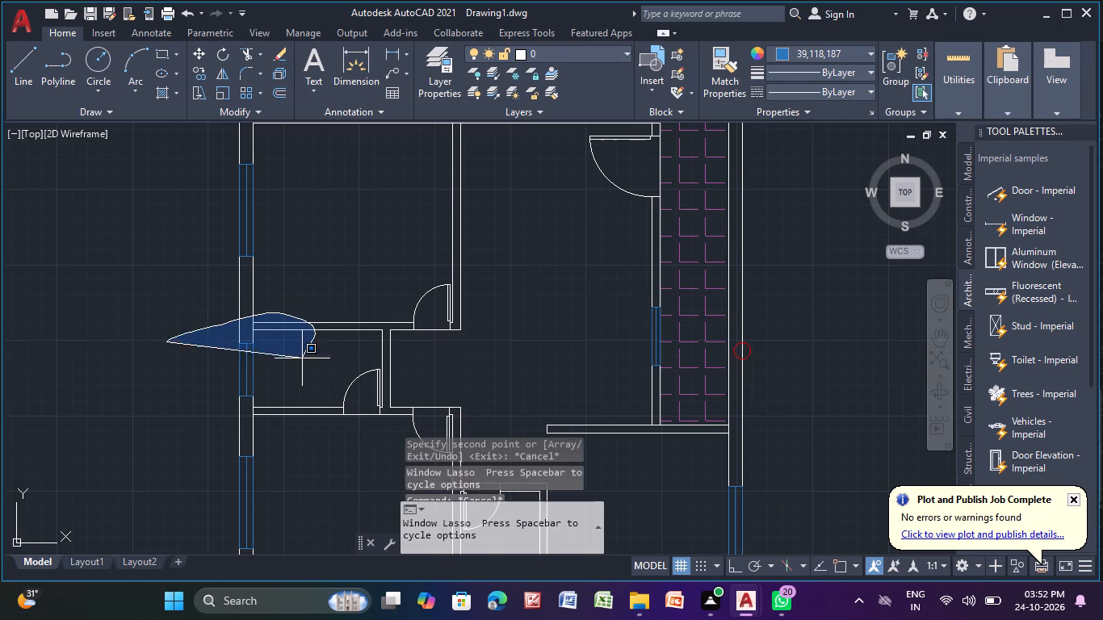
pyautogui.moveTo(300, 362); pyautogui.dragTo(231, 411)
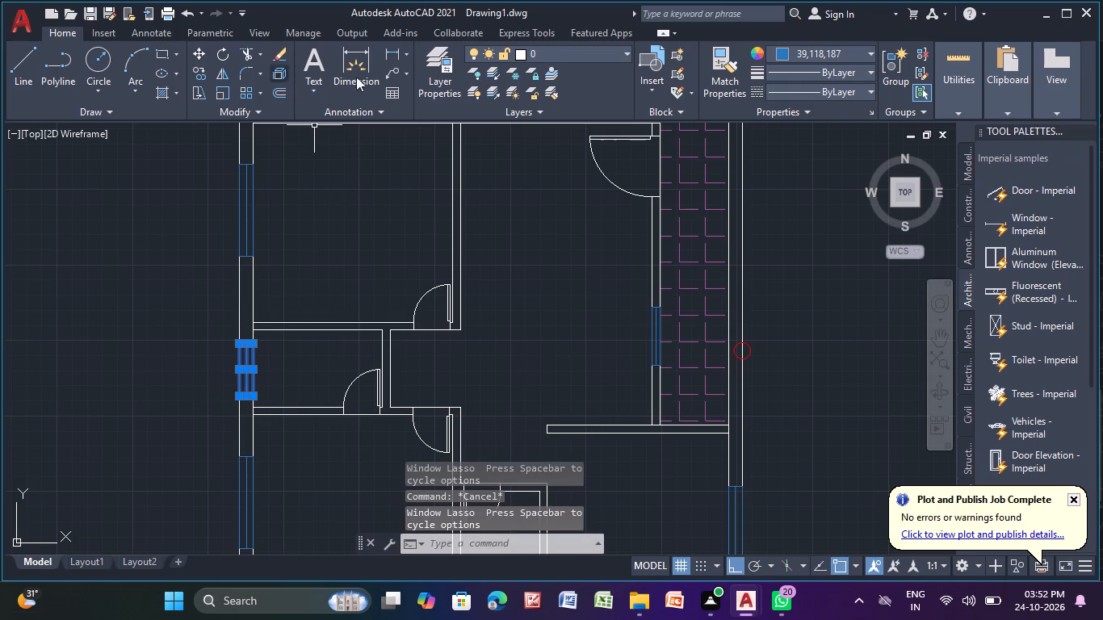
pyautogui.click(900, 65)
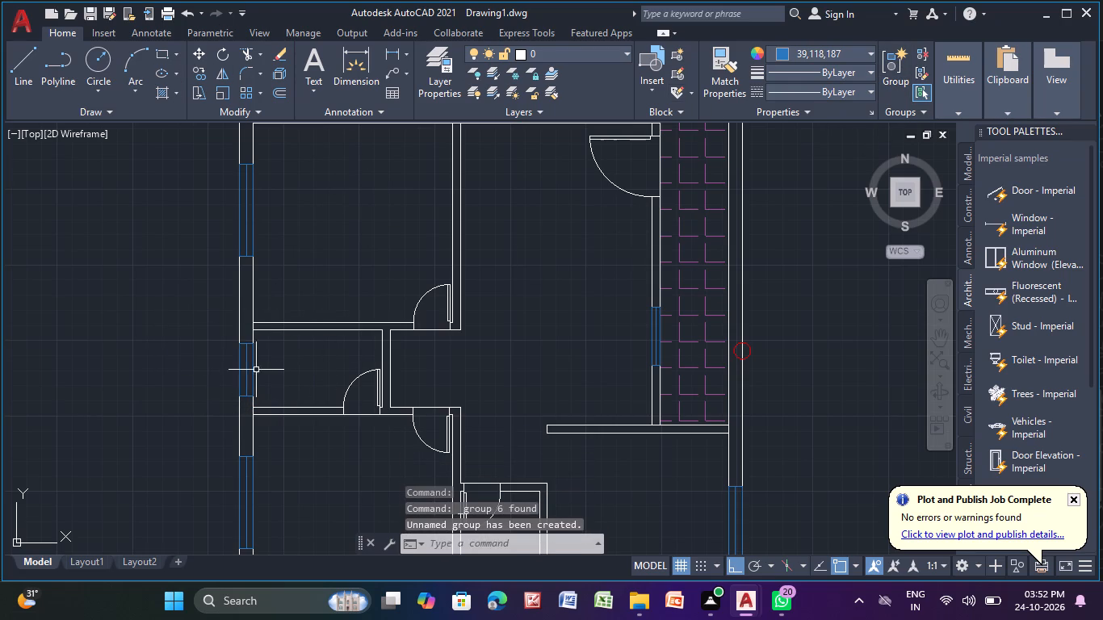
# Copy the grouped small window straight up into the left outer wall of the small room below the top-left room.
pyautogui.click(239, 370)
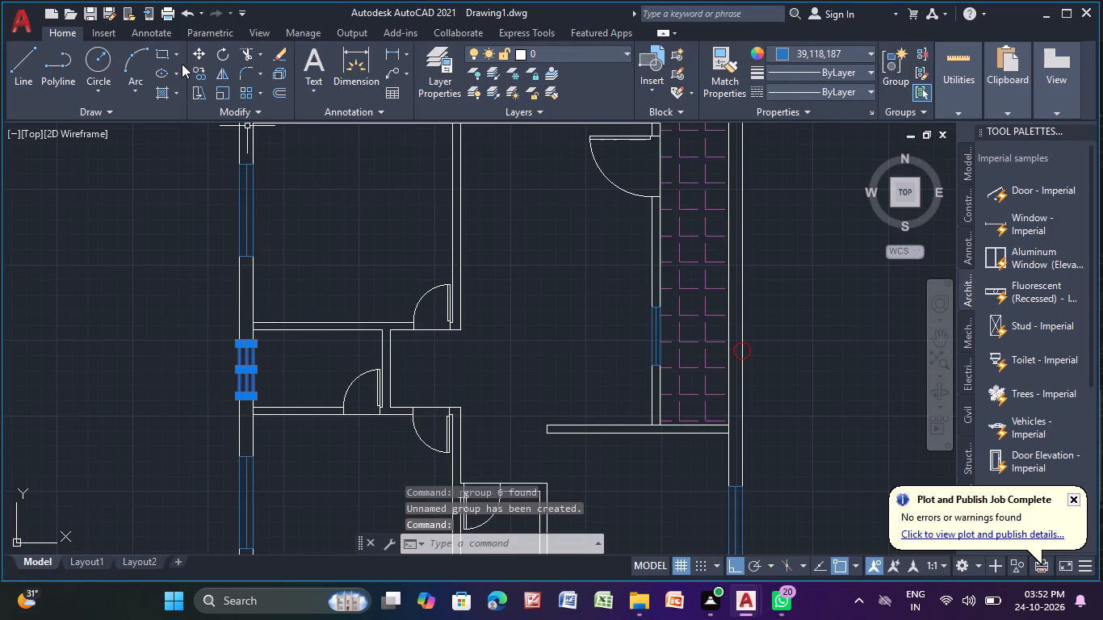
pyautogui.click(193, 70)
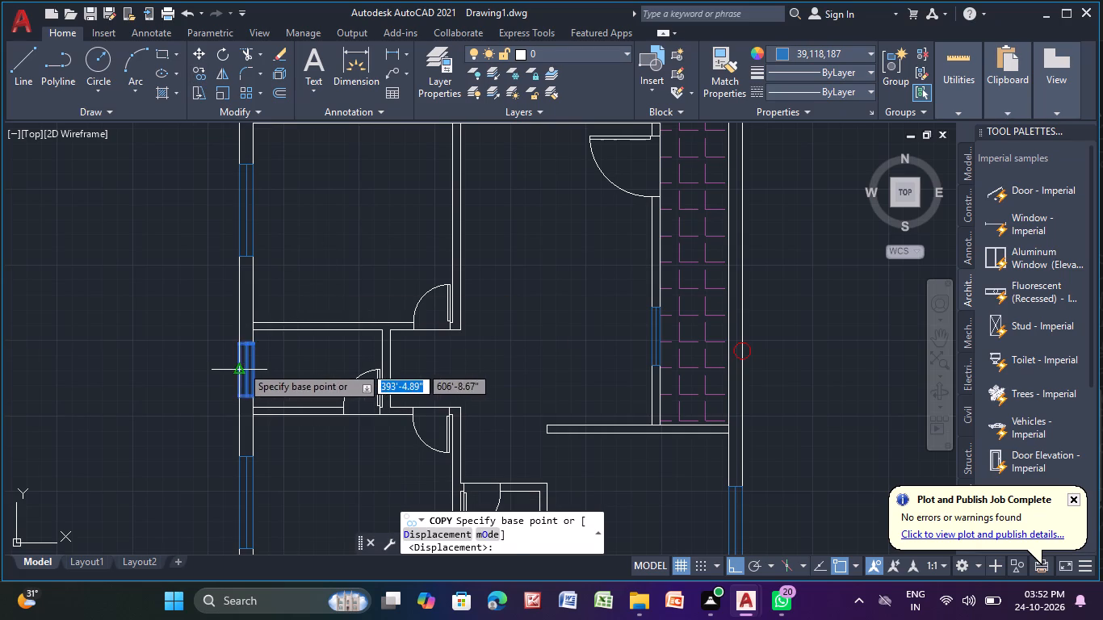
pyautogui.click(241, 366)
pyautogui.moveTo(255, 185); pyautogui.dragTo(185, 455, button='middle')
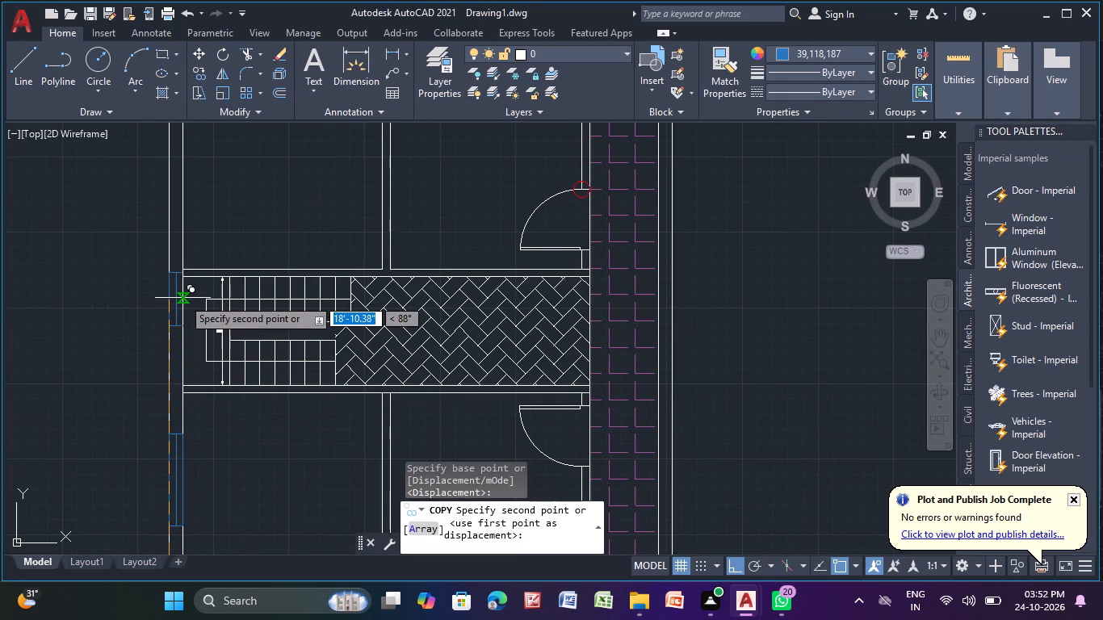
pyautogui.scroll(-1, 182, 298)
pyautogui.moveTo(182, 298); pyautogui.dragTo(164, 477, button='middle')
pyautogui.scroll(1, 161, 298)
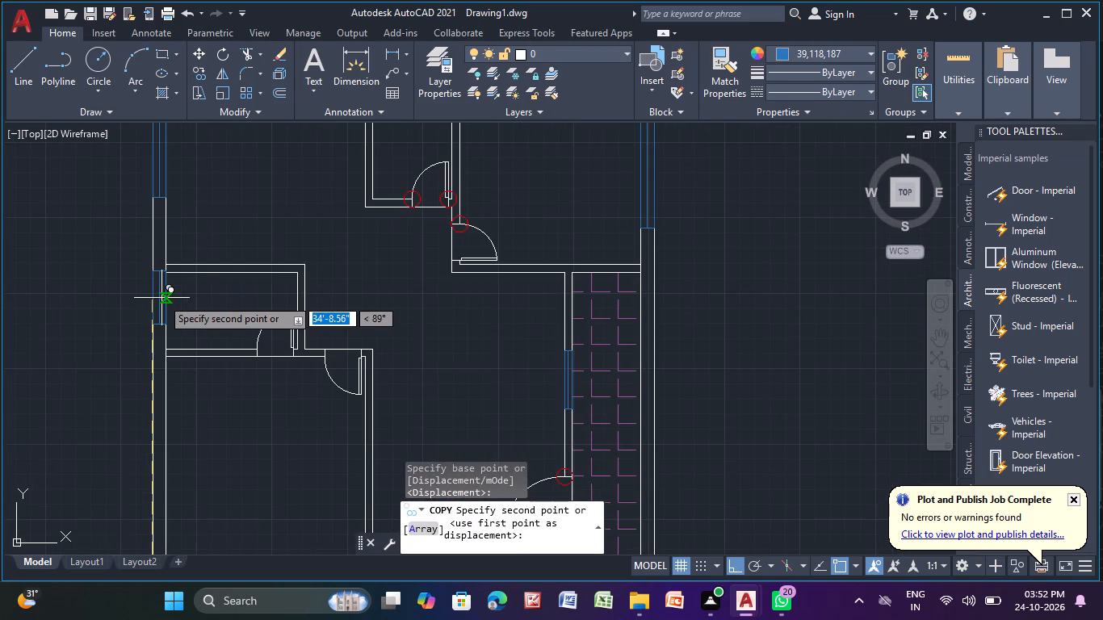
pyautogui.scroll(2, 158, 315)
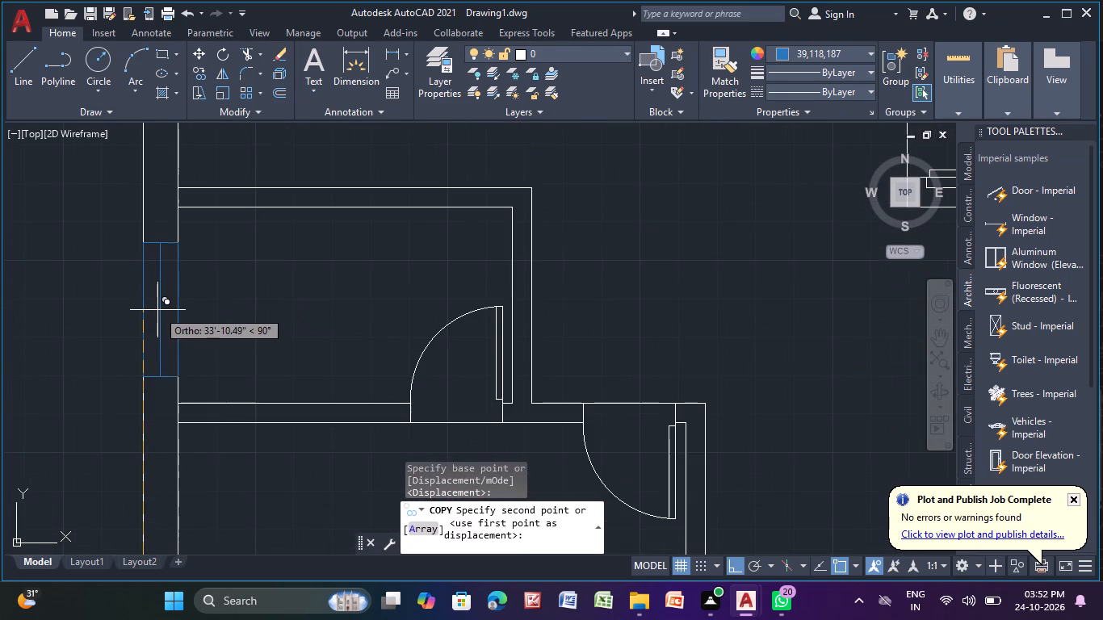
pyautogui.click(159, 300)
pyautogui.press('Escape')
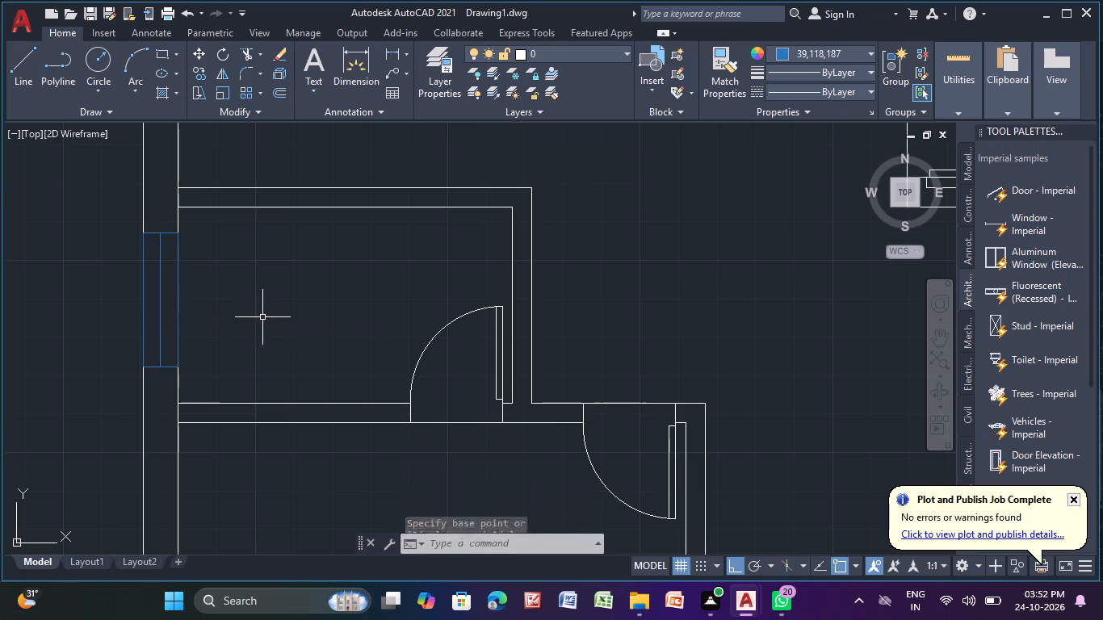
# Copy the bottom-left corner room's left window straight up into the left outer wall of the room just above the staircase.
pyautogui.scroll(-2, 262, 317)
pyautogui.moveTo(262, 317); pyautogui.dragTo(247, 402, button='middle')
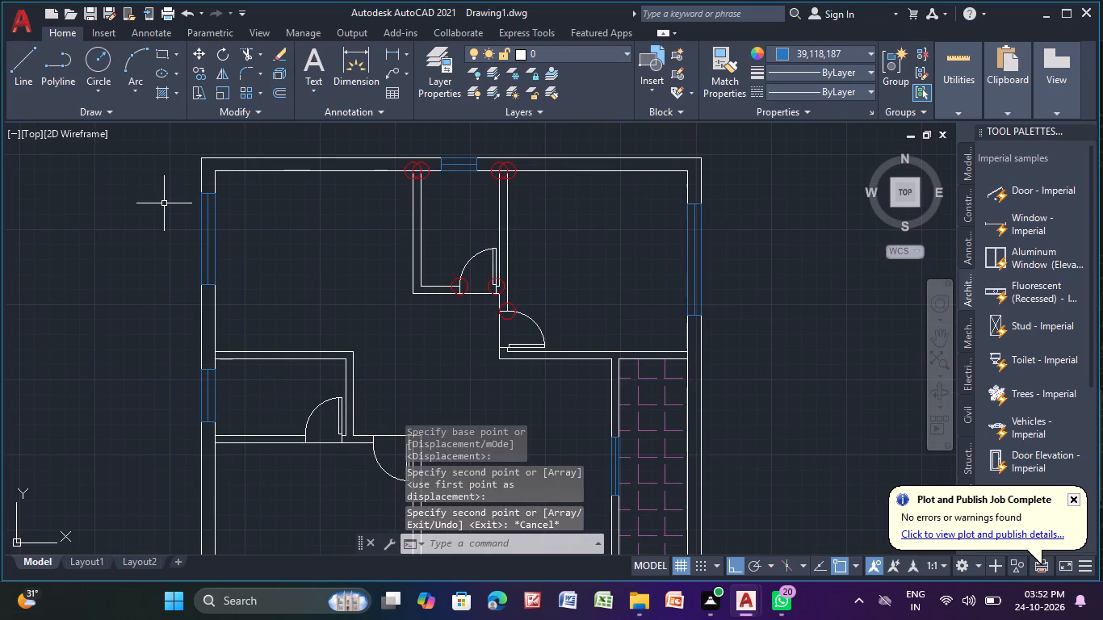
pyautogui.scroll(-2, 151, 203)
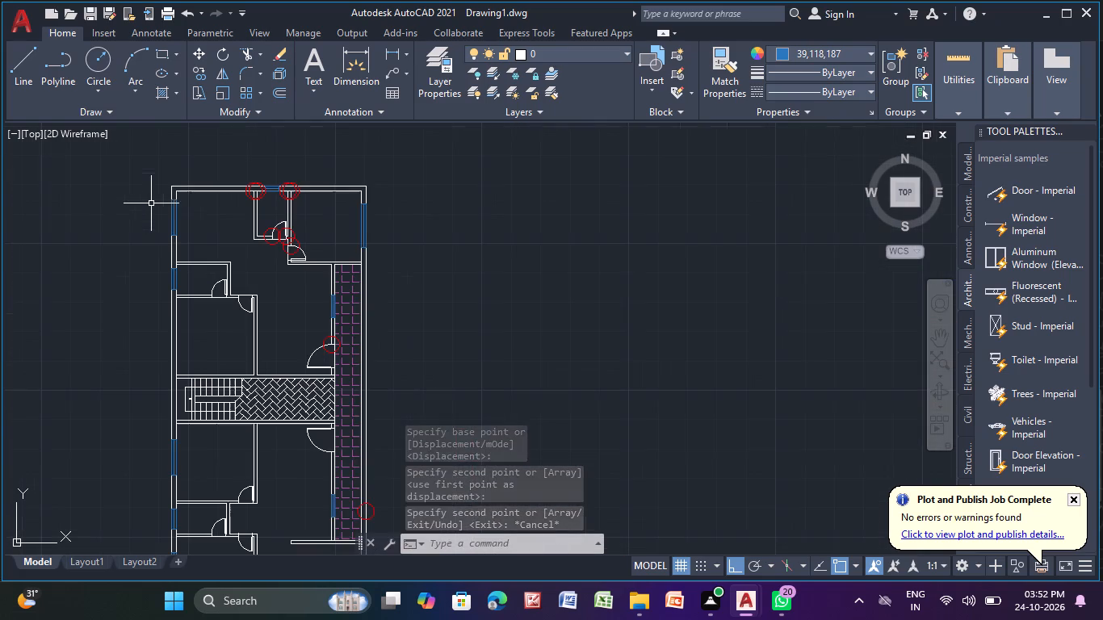
pyautogui.moveTo(134, 428); pyautogui.dragTo(178, 264, button='middle')
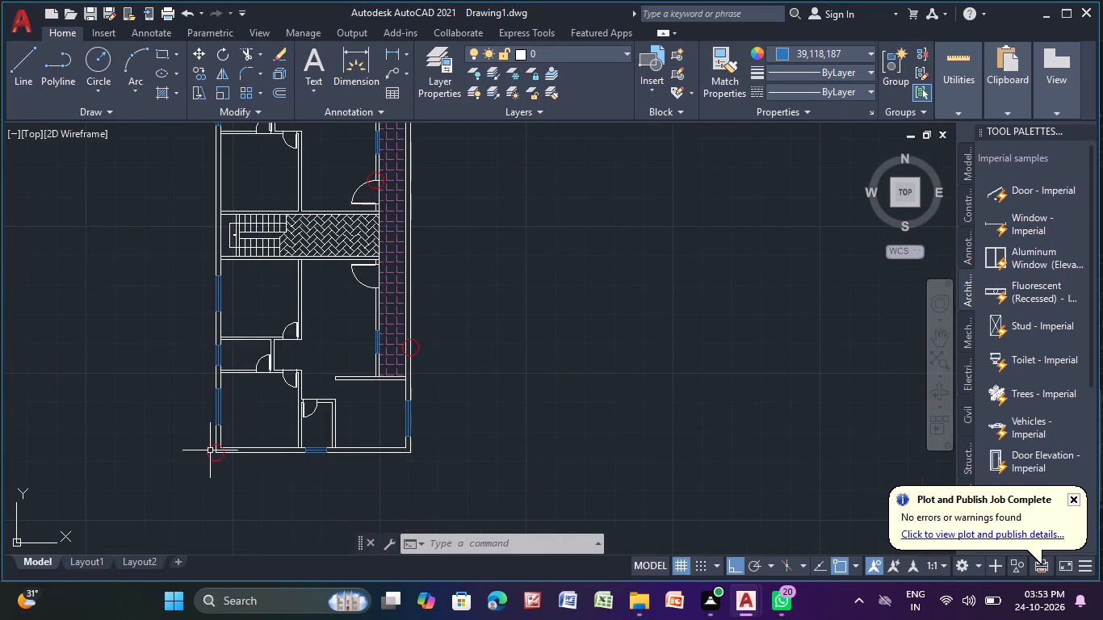
pyautogui.click(218, 402)
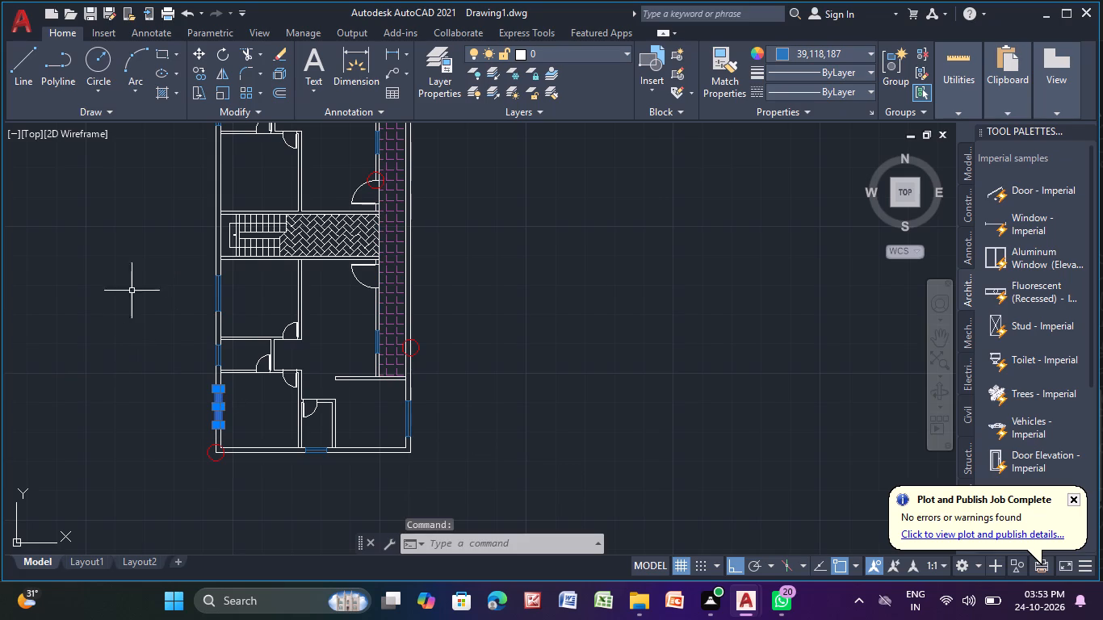
pyautogui.click(197, 77)
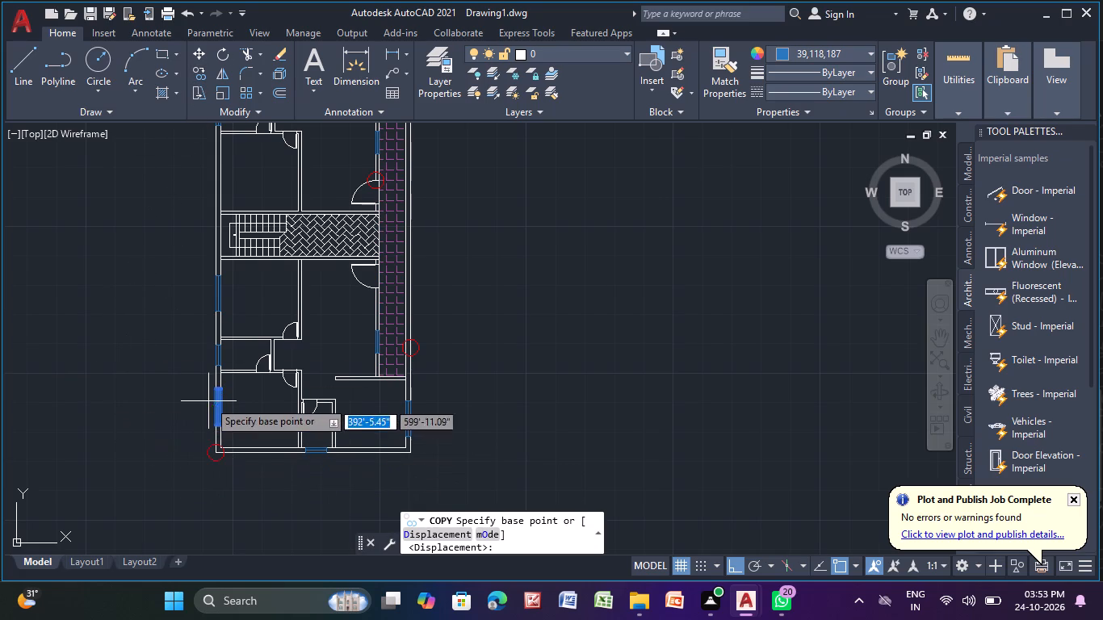
pyautogui.click(208, 400)
pyautogui.moveTo(237, 175); pyautogui.dragTo(214, 264, button='middle')
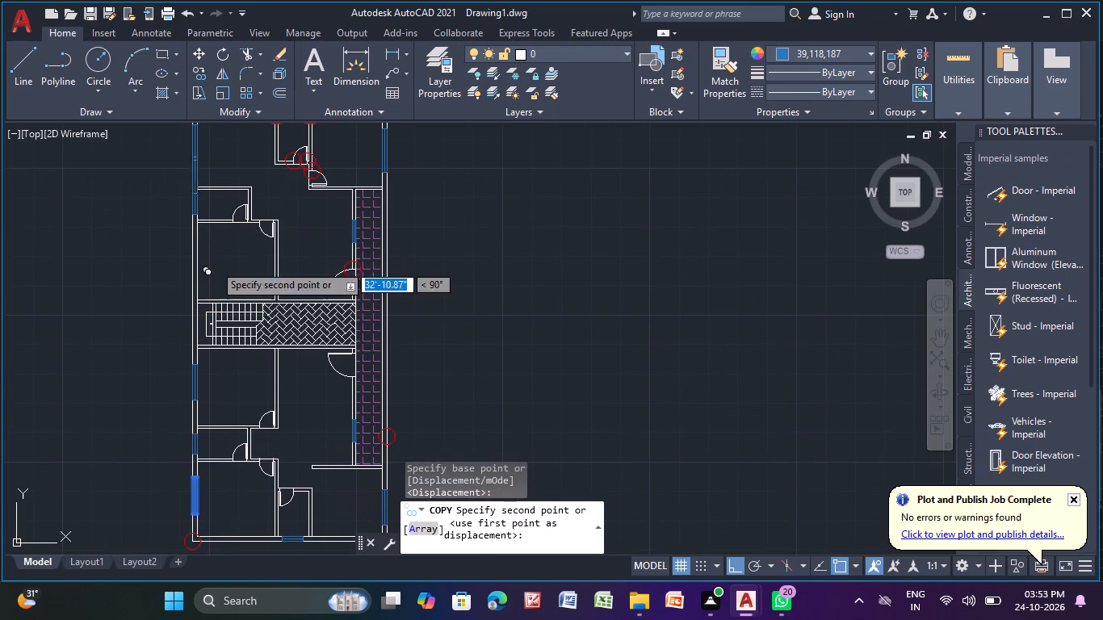
pyautogui.scroll(1, 211, 248)
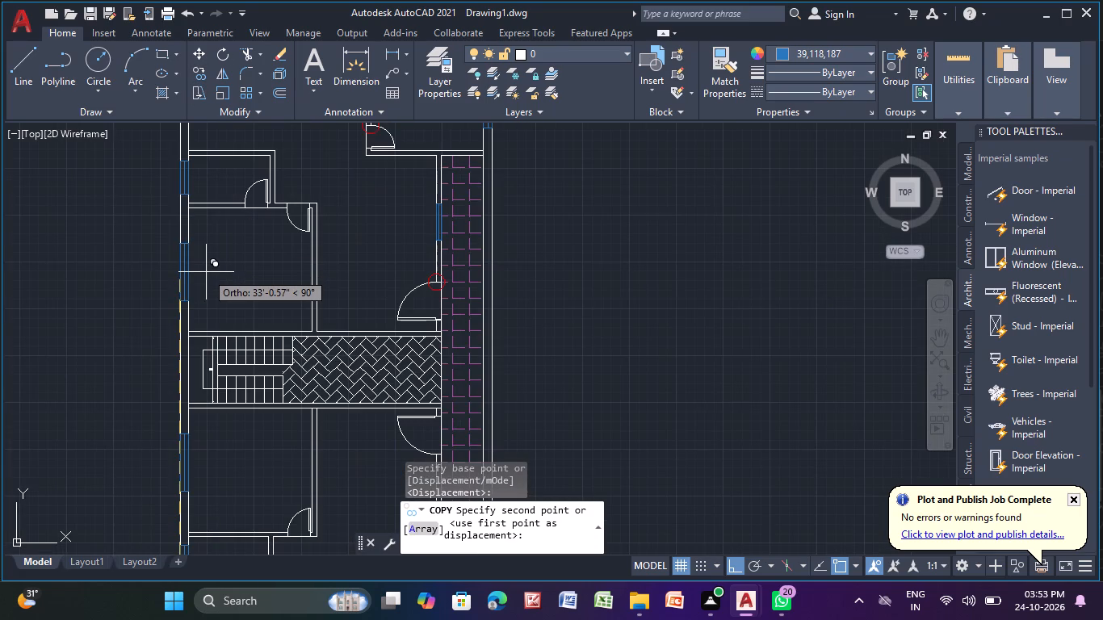
pyautogui.click(203, 267)
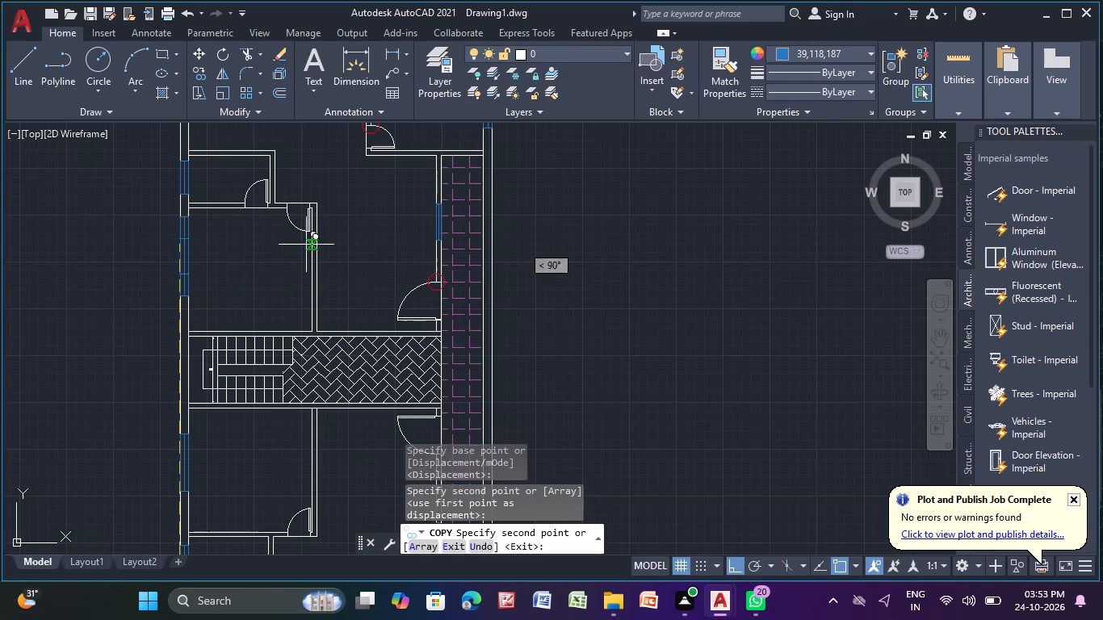
pyautogui.press('Escape')
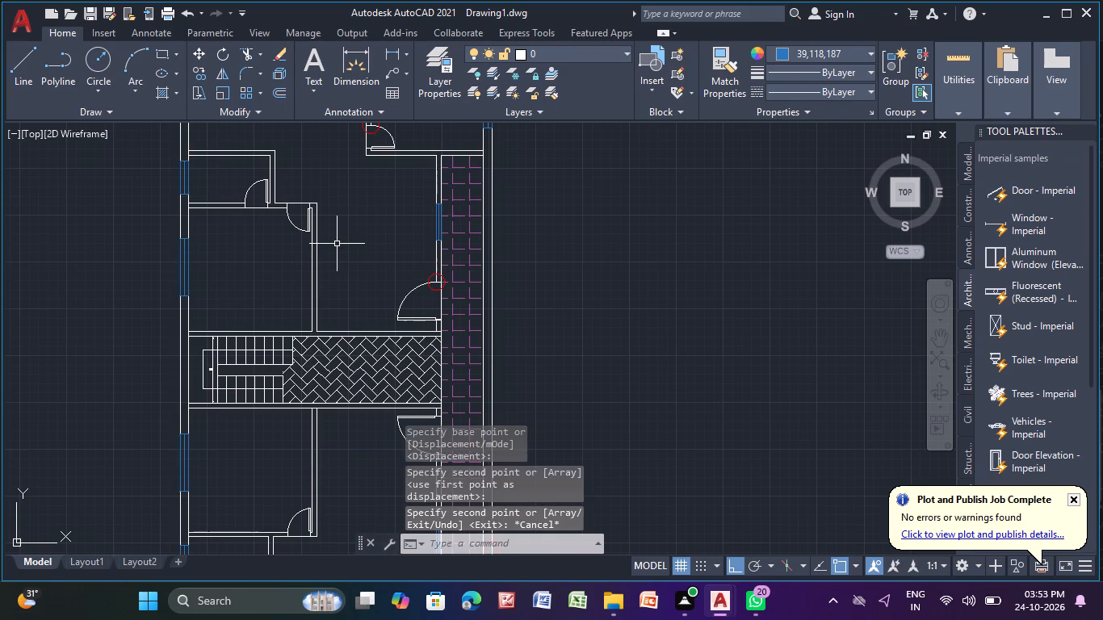
# Examine the window placement over the whole floor plan and the wall junctions around the small top room.
pyautogui.scroll(-2, 337, 244)
pyautogui.moveTo(312, 288); pyautogui.dragTo(184, 288, button='middle')
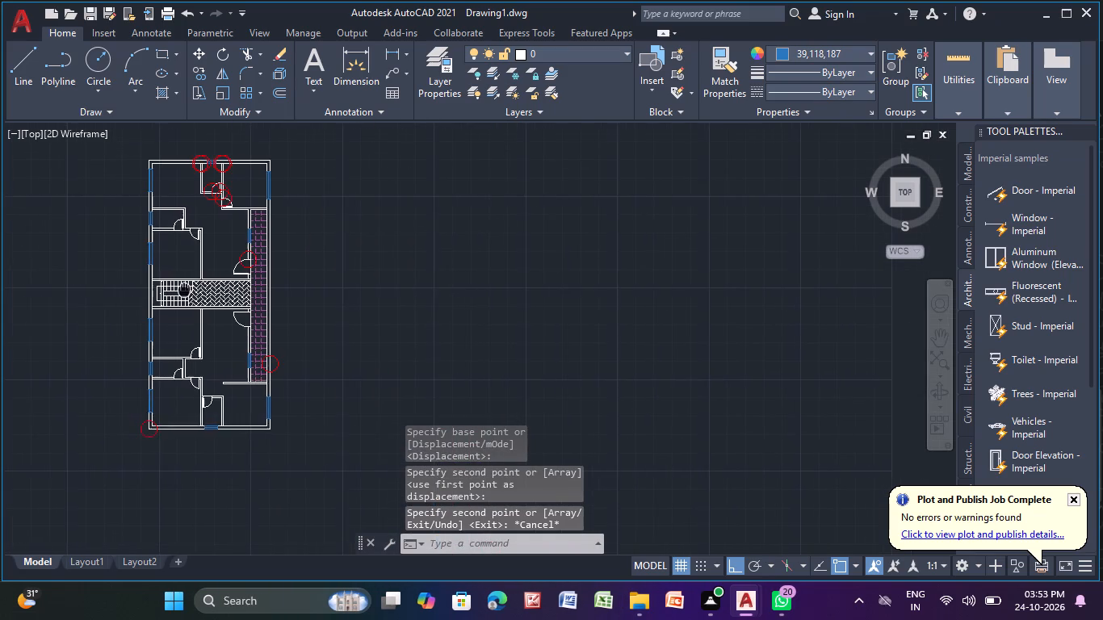
pyautogui.moveTo(184, 288); pyautogui.dragTo(250, 194, button='middle')
pyautogui.moveTo(304, 289); pyautogui.dragTo(323, 265, button='middle')
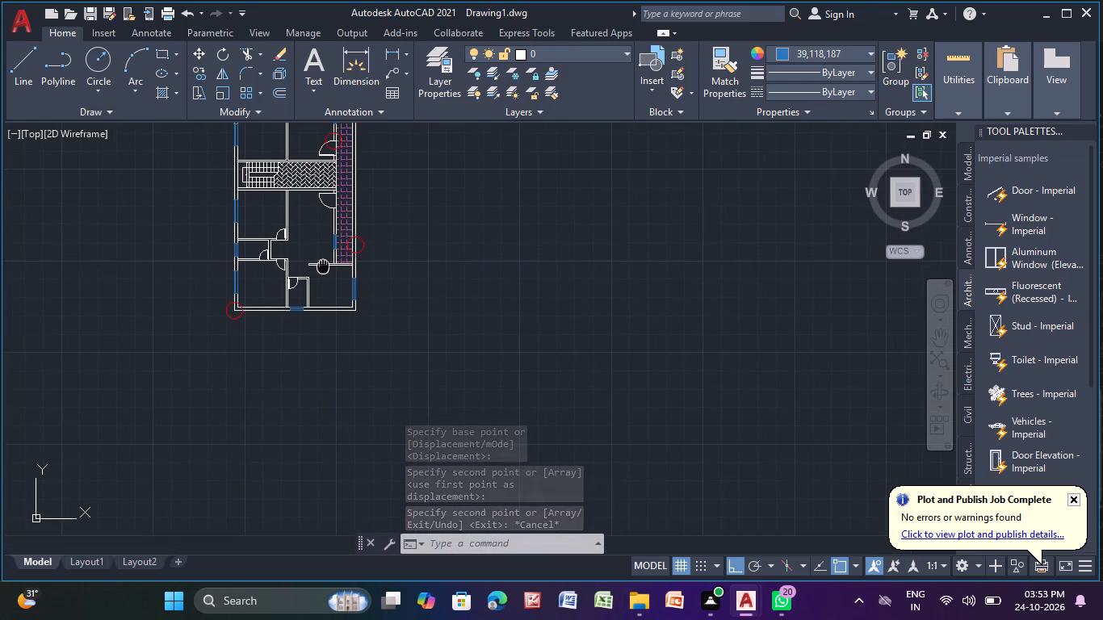
pyautogui.moveTo(323, 265); pyautogui.dragTo(312, 295, button='middle')
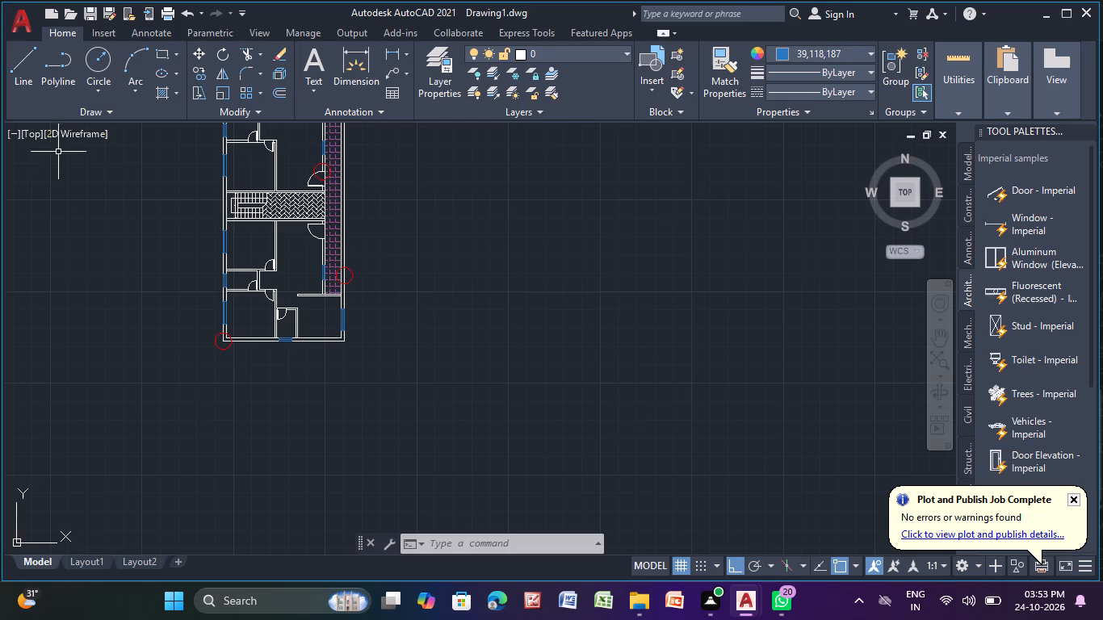
pyautogui.scroll(-2, 106, 229)
pyautogui.moveTo(103, 251); pyautogui.dragTo(112, 379, button='middle')
pyautogui.scroll(3, 131, 343)
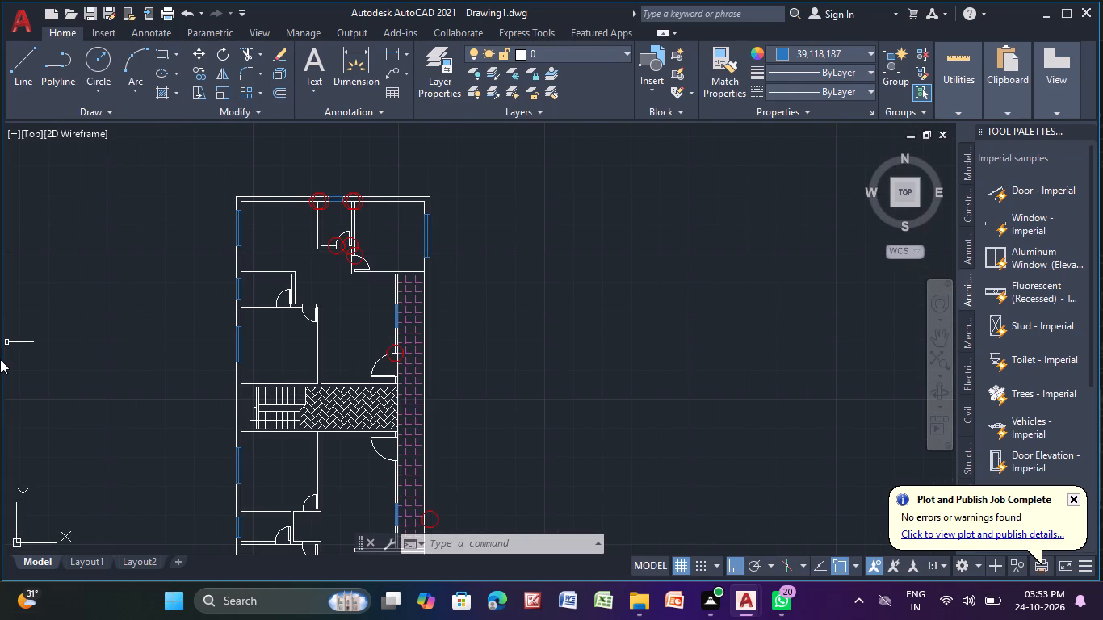
pyautogui.moveTo(359, 323); pyautogui.dragTo(353, 417, button='middle')
pyautogui.scroll(1, 288, 362)
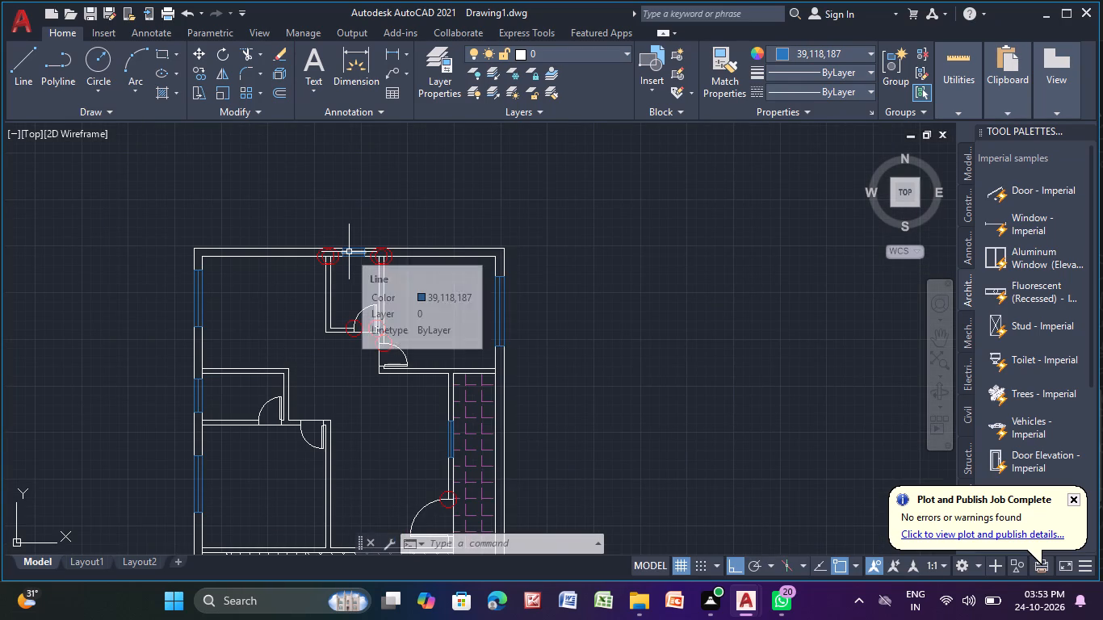
pyautogui.scroll(2, 349, 252)
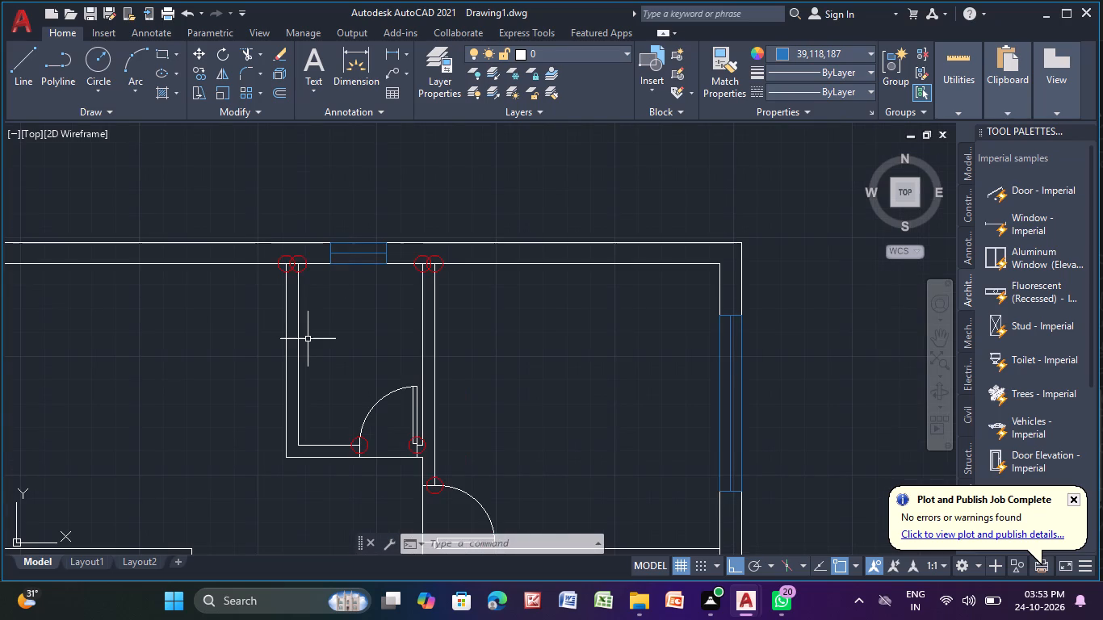
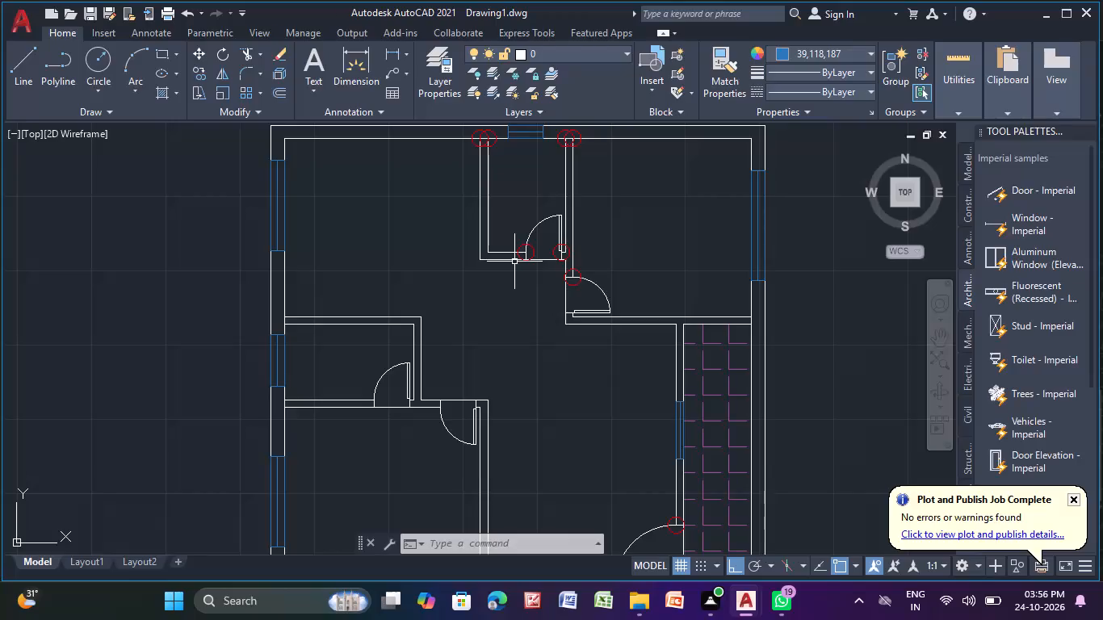
# Draw a rectangular bed outline about 3'-9" wide by 4'-1" high in the empty space beside the plan's left outer wall.
pyautogui.moveTo(517, 261); pyautogui.dragTo(526, 367, button='middle')
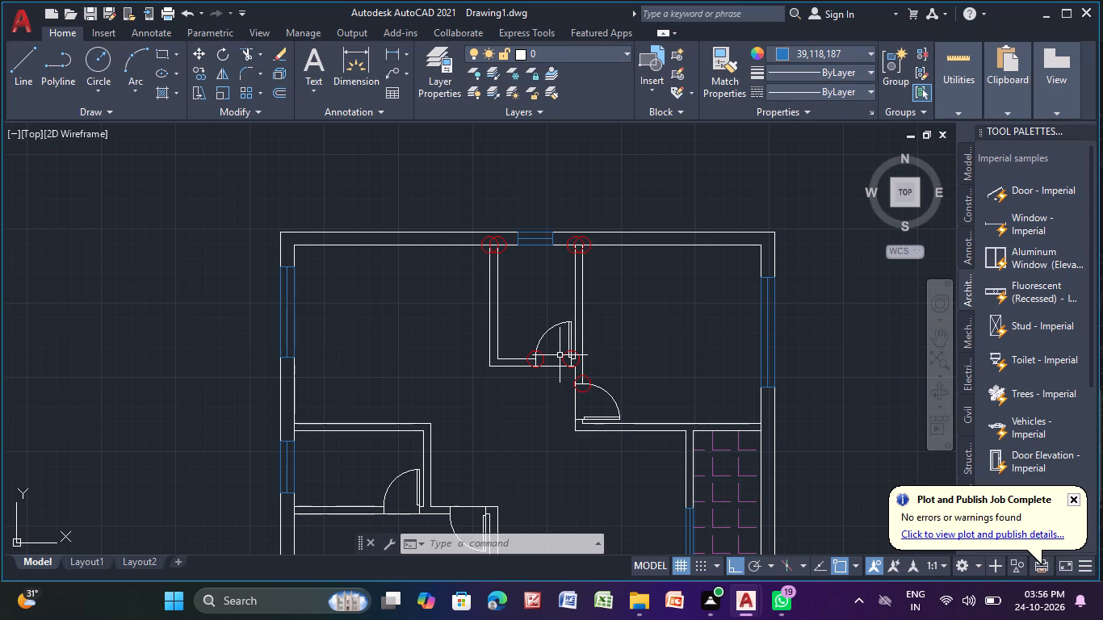
pyautogui.moveTo(556, 341); pyautogui.dragTo(501, 149, button='middle')
pyautogui.moveTo(627, 465); pyautogui.dragTo(516, 212, button='middle')
pyautogui.scroll(-2, 516, 236)
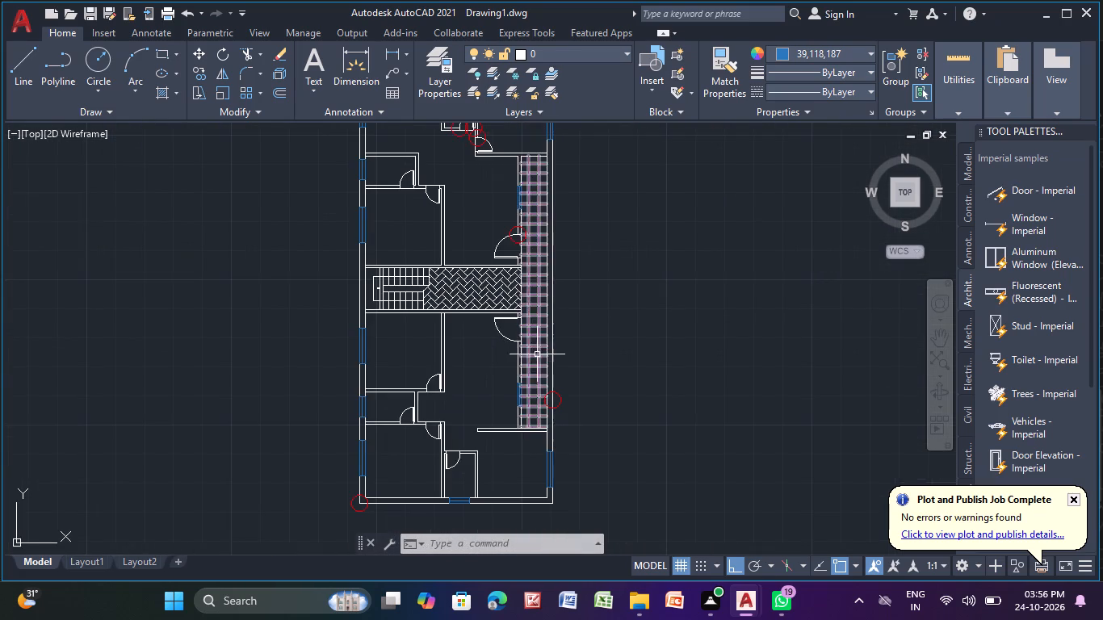
pyautogui.moveTo(536, 390); pyautogui.dragTo(544, 442, button='middle')
pyautogui.scroll(1, 540, 424)
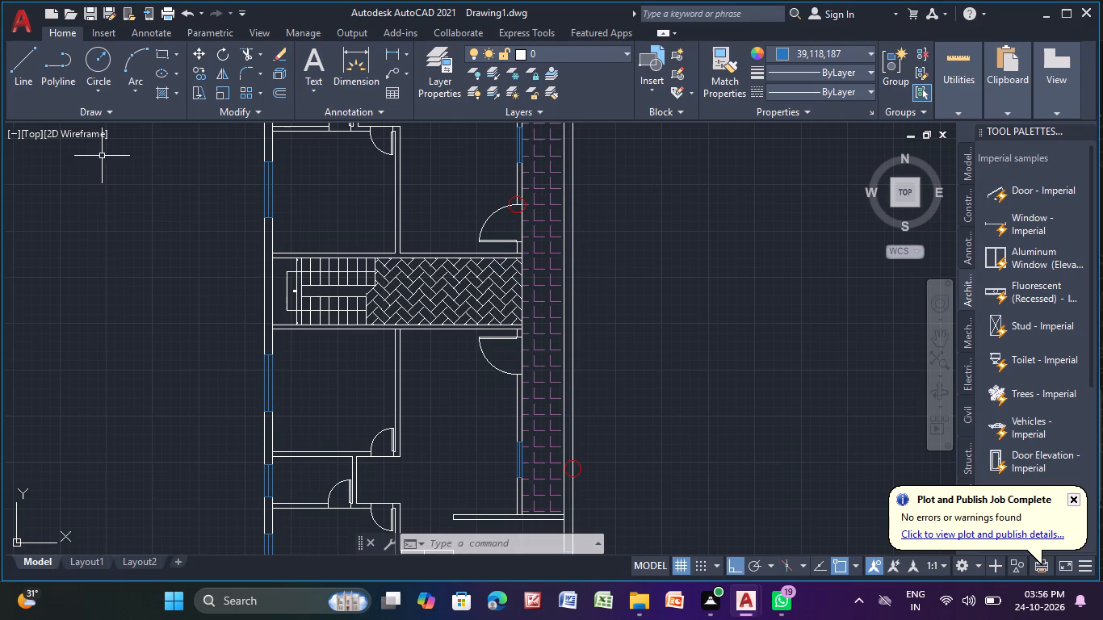
pyautogui.click(158, 60)
pyautogui.moveTo(157, 282); pyautogui.dragTo(300, 287, button='middle')
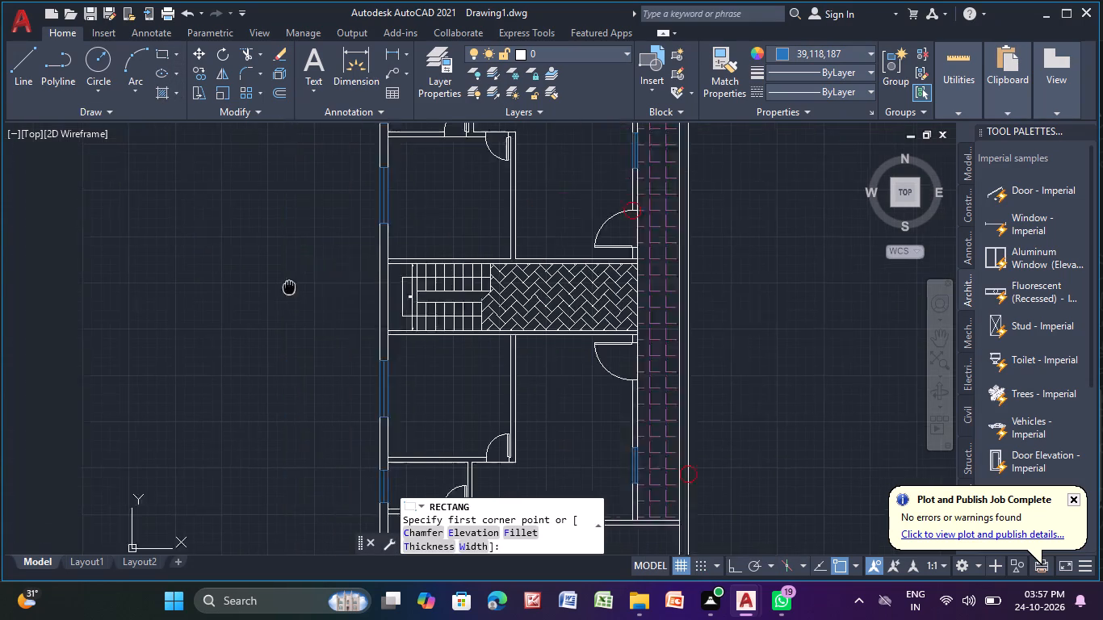
pyautogui.moveTo(300, 287); pyautogui.dragTo(330, 287, button='middle')
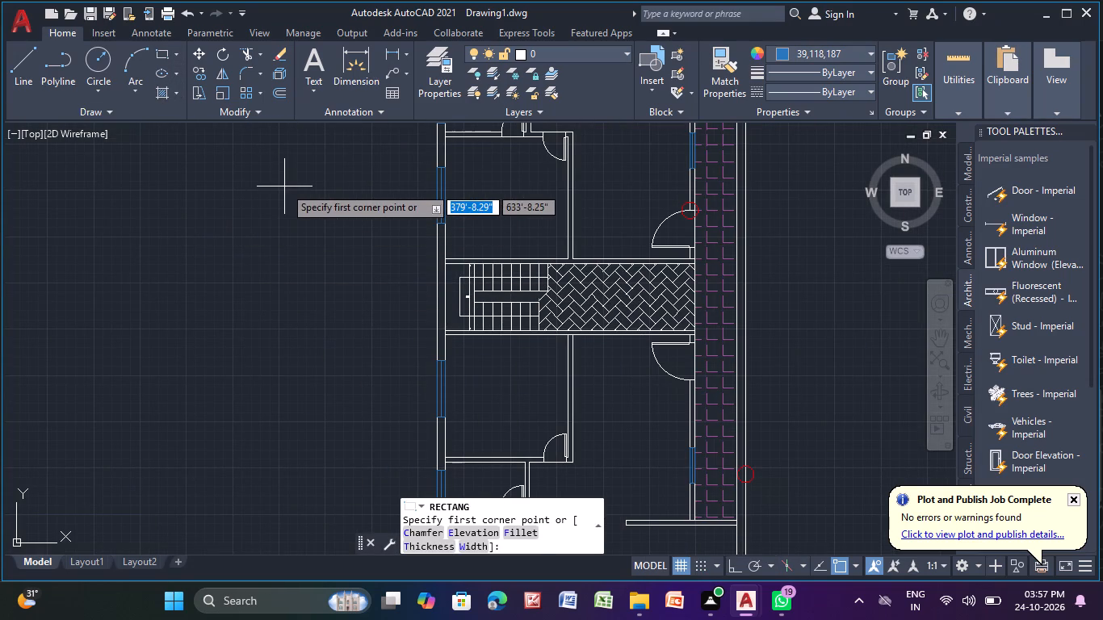
pyautogui.click(284, 186)
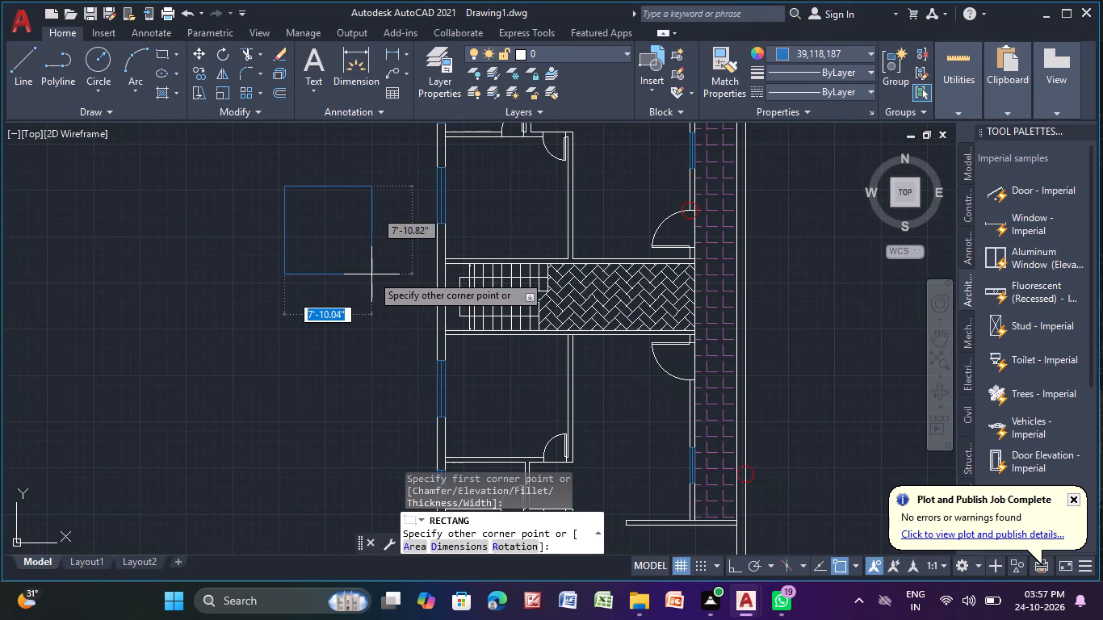
pyautogui.click(326, 232)
# Draw a small horizontal pillow rectangle inside the bed outline, near its upper-left corner.
pyautogui.scroll(2, 326, 232)
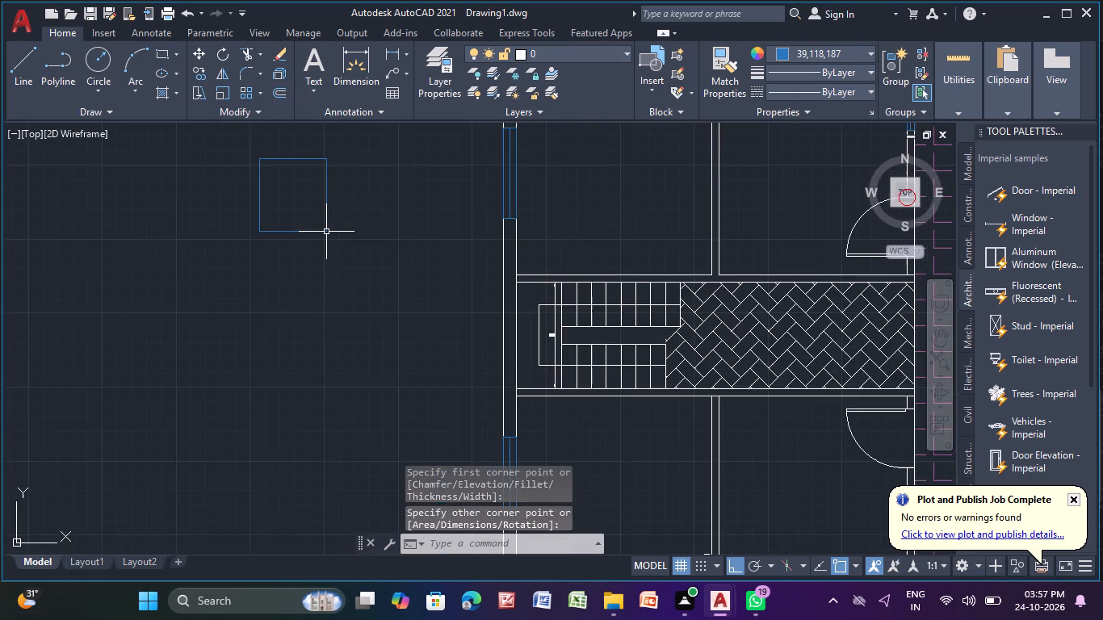
pyautogui.moveTo(326, 232); pyautogui.dragTo(298, 446, button='middle')
pyautogui.scroll(2, 244, 335)
pyautogui.moveTo(244, 335); pyautogui.dragTo(291, 151, button='middle')
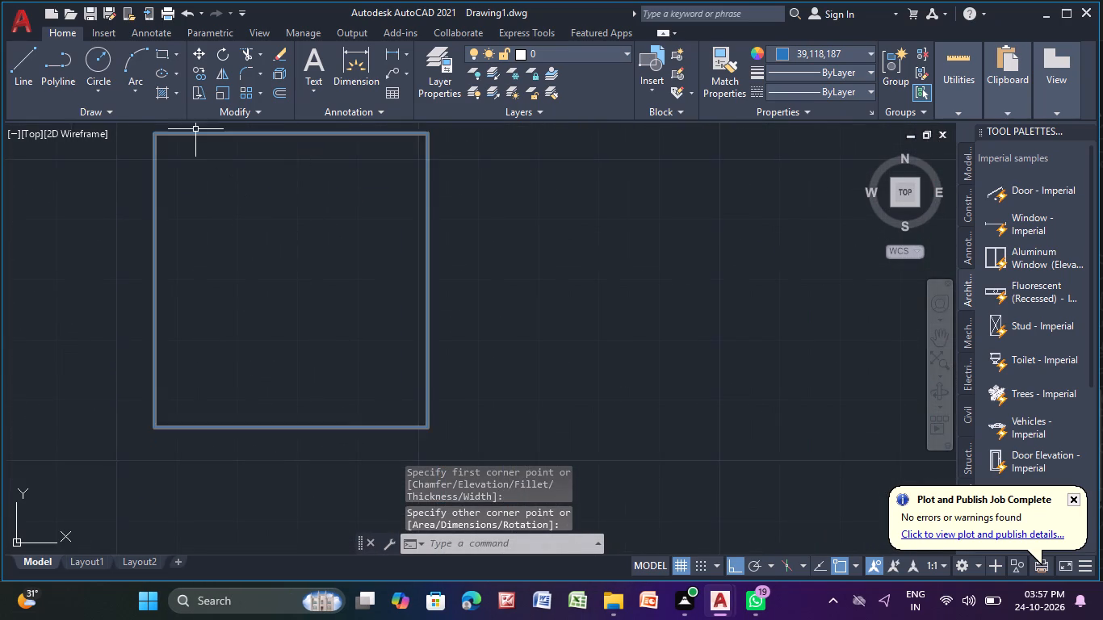
pyautogui.click(169, 56)
pyautogui.click(178, 165)
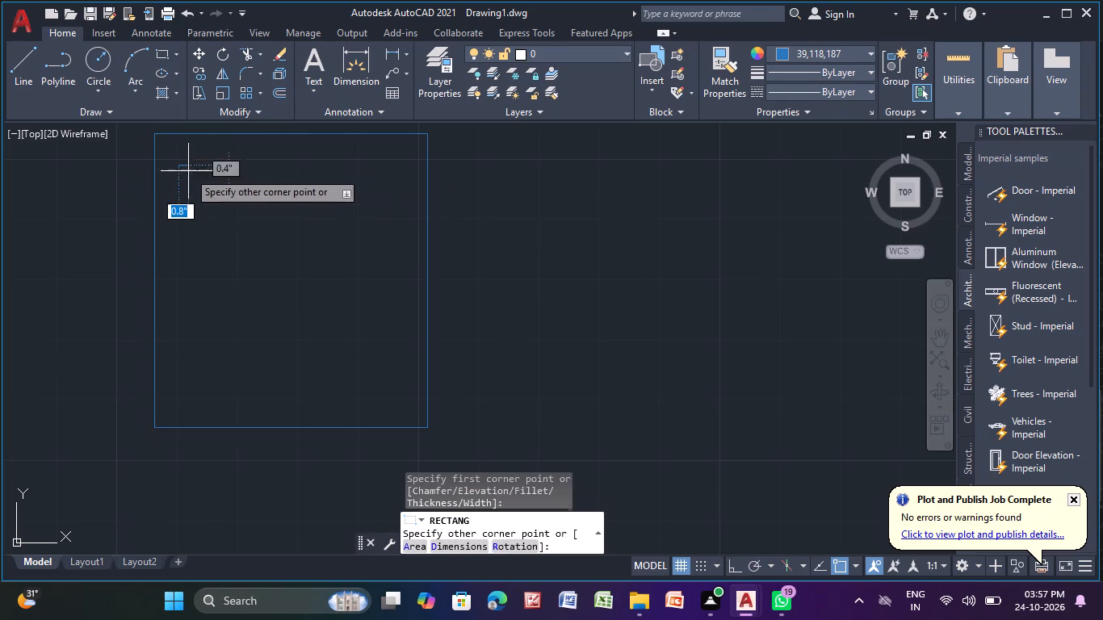
pyautogui.click(265, 210)
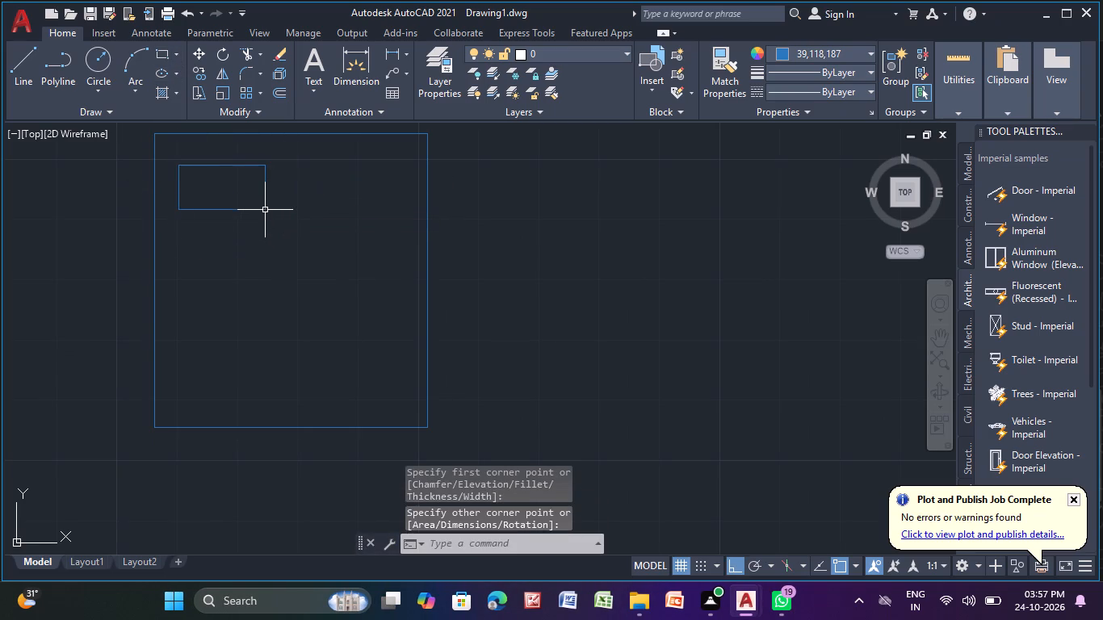
# Copy the pillow rectangle horizontally about 1'-6" to the right within the bed outline.
pyautogui.click(261, 210)
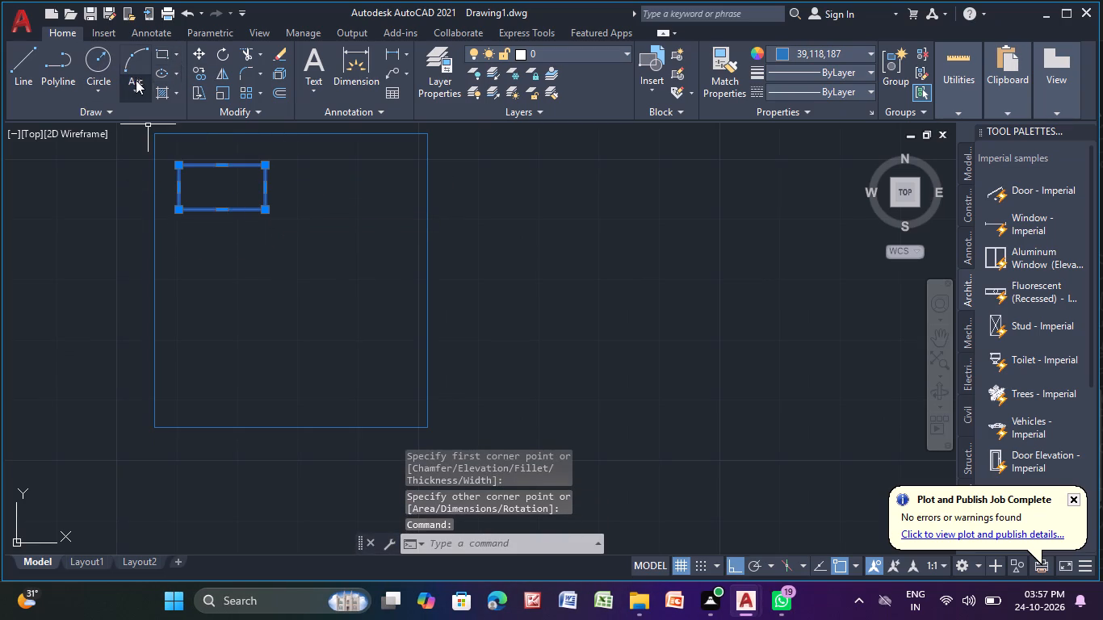
pyautogui.click(208, 72)
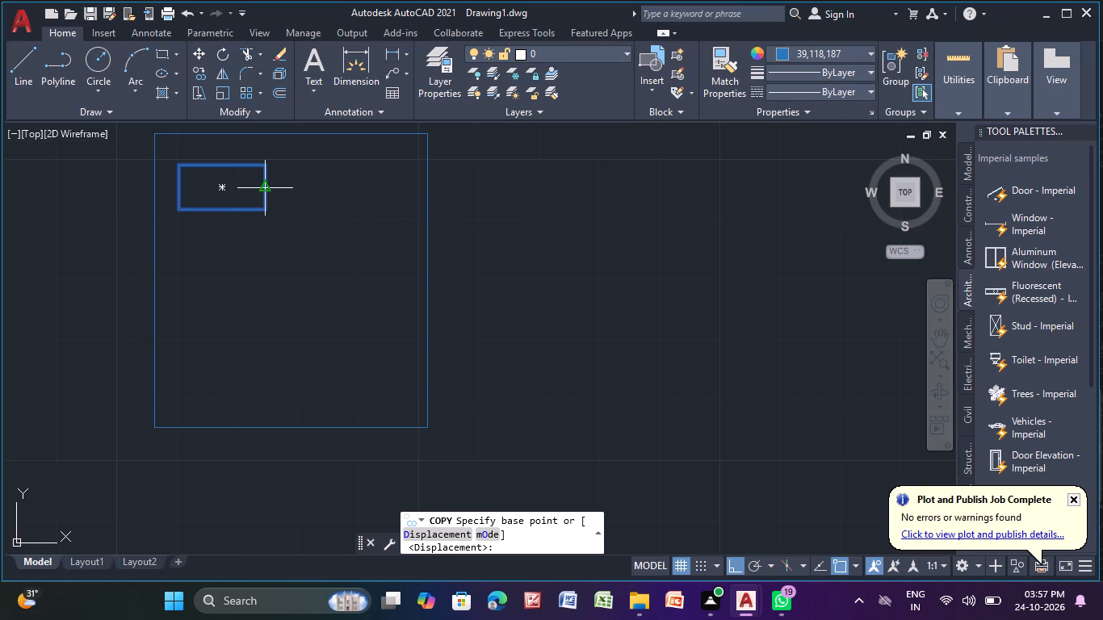
pyautogui.click(268, 190)
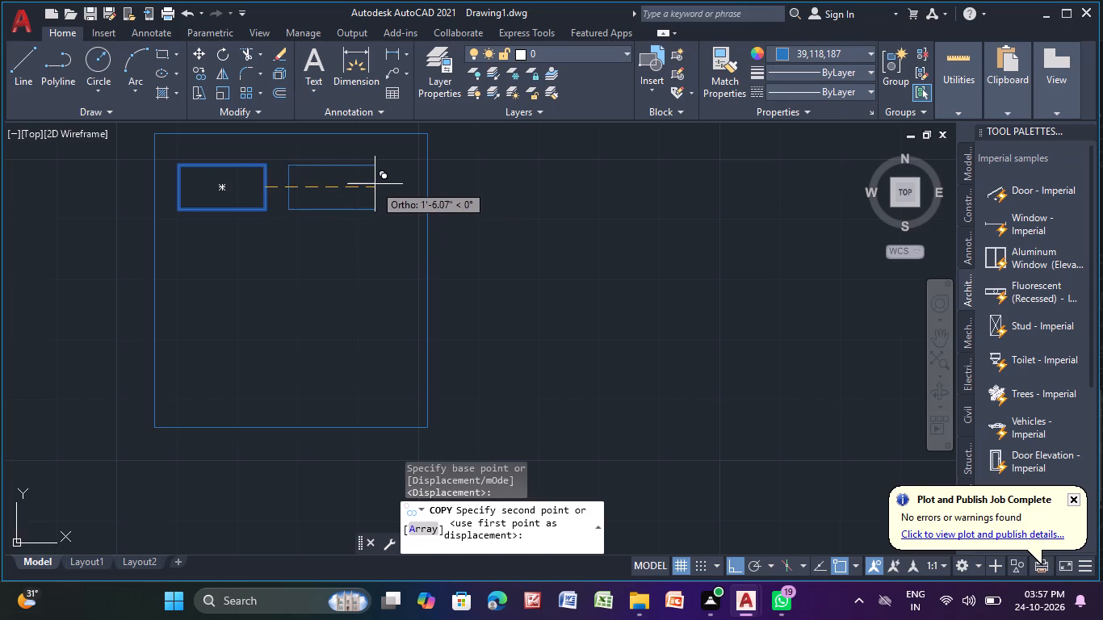
pyautogui.click(375, 183)
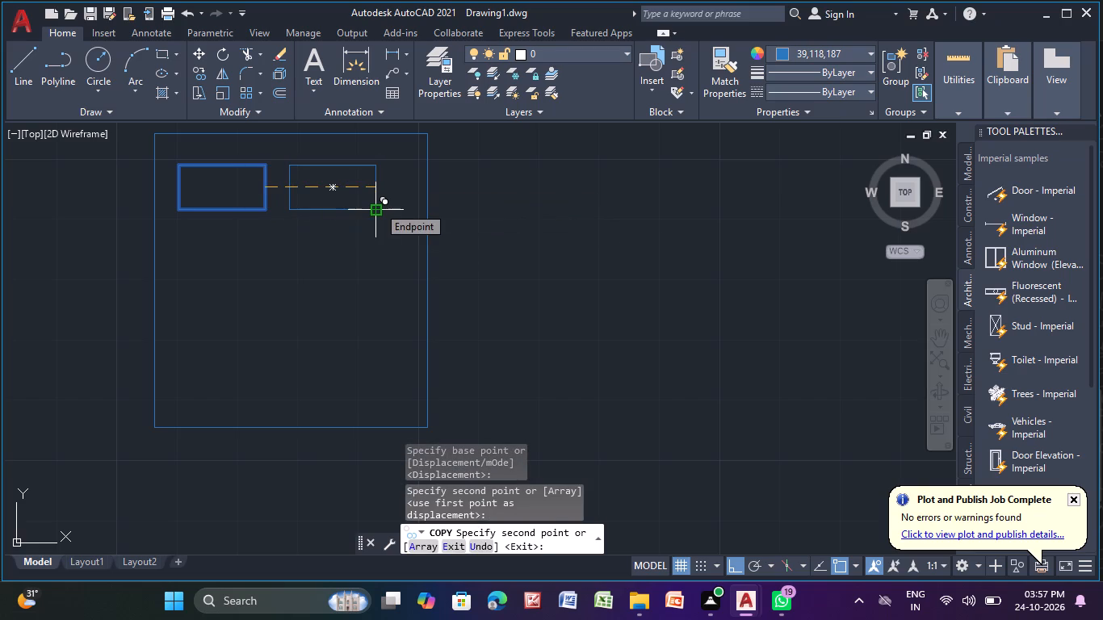
pyautogui.press('Escape')
# Draw a rectangle about 3'-3" wide by 1' high around both pillows, inside the upper part of the bed outline.
pyautogui.scroll(-1, 366, 178)
pyautogui.scroll(-2, 319, 396)
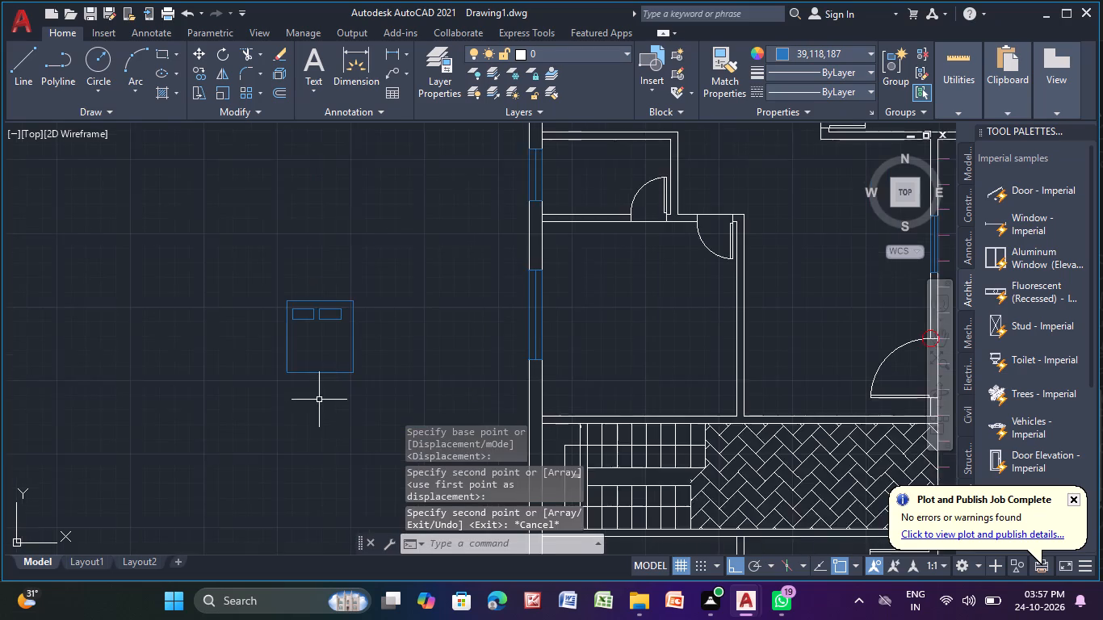
pyautogui.moveTo(338, 451); pyautogui.dragTo(321, 497, button='middle')
pyautogui.scroll(3, 318, 391)
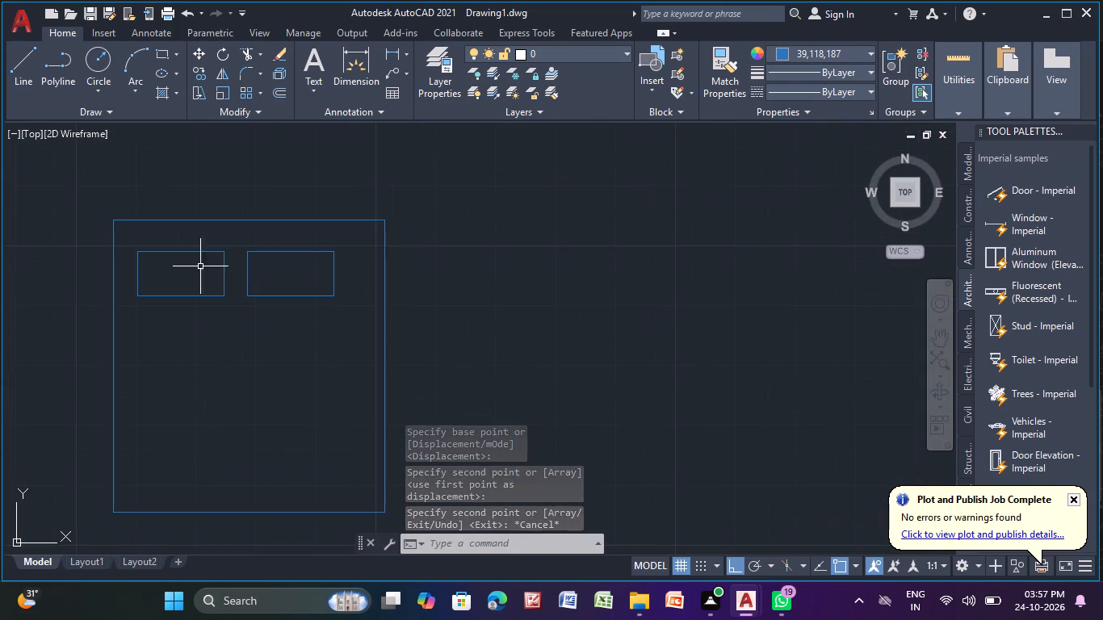
pyautogui.click(166, 50)
pyautogui.click(122, 234)
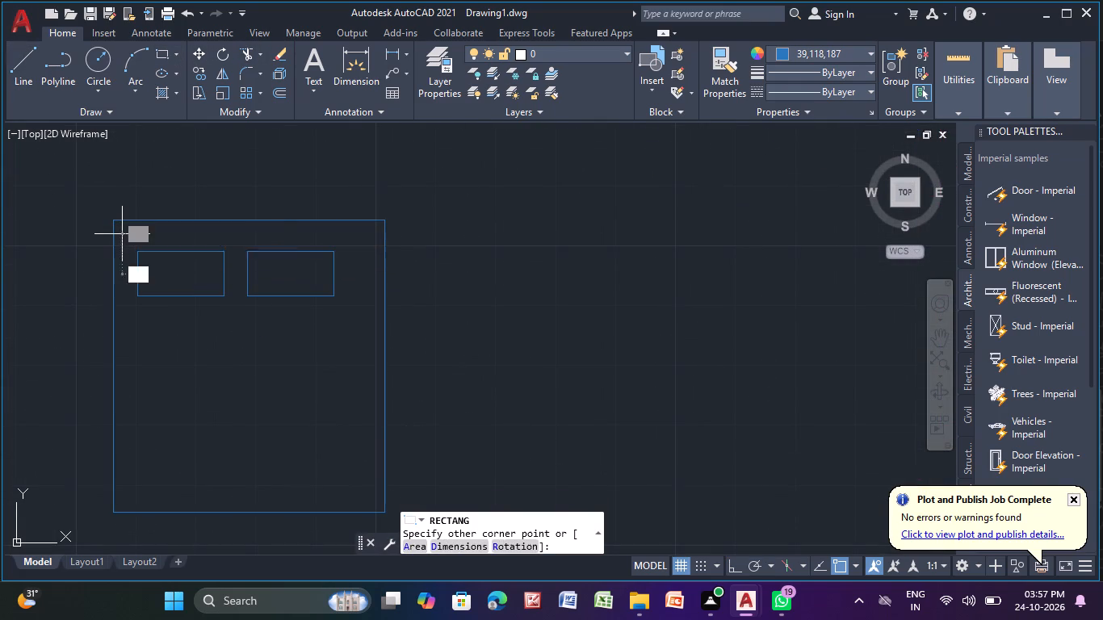
pyautogui.click(355, 309)
# Draw a horizontal line across the bed's full width, just below the rectangle around the pillows.
pyautogui.moveTo(258, 359); pyautogui.dragTo(327, 302, button='middle')
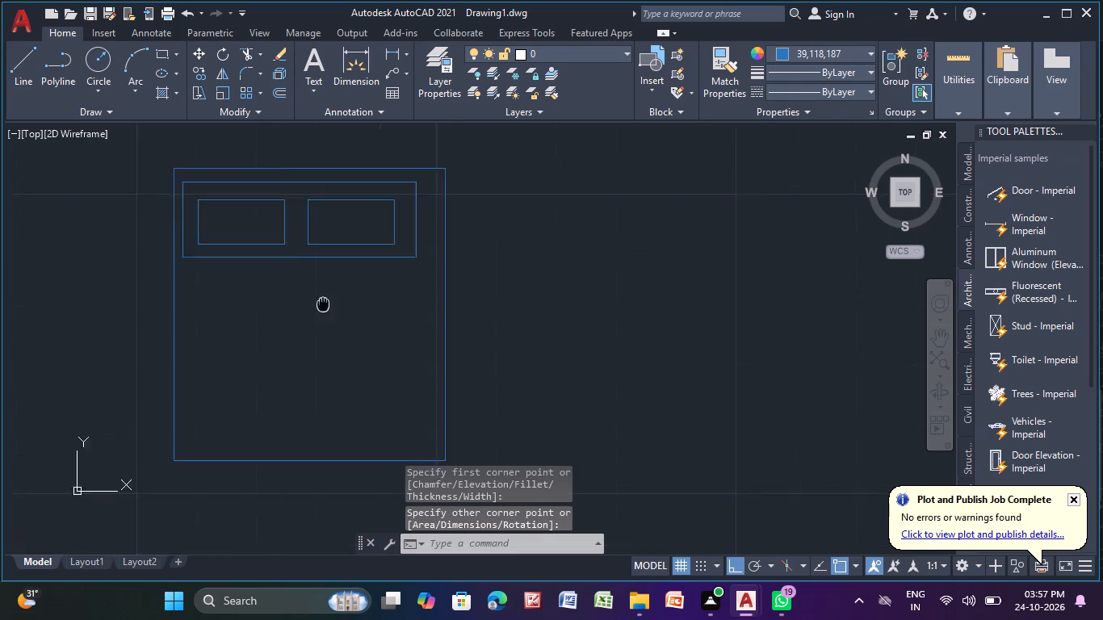
pyautogui.moveTo(327, 302); pyautogui.dragTo(333, 298, button='middle')
pyautogui.click(10, 74)
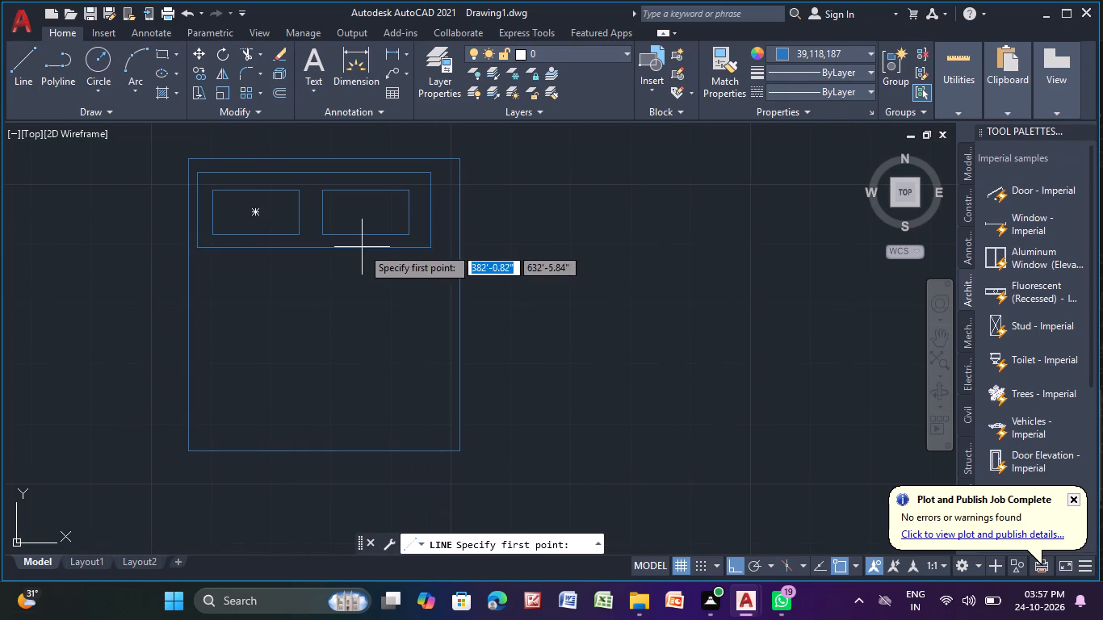
pyautogui.click(459, 249)
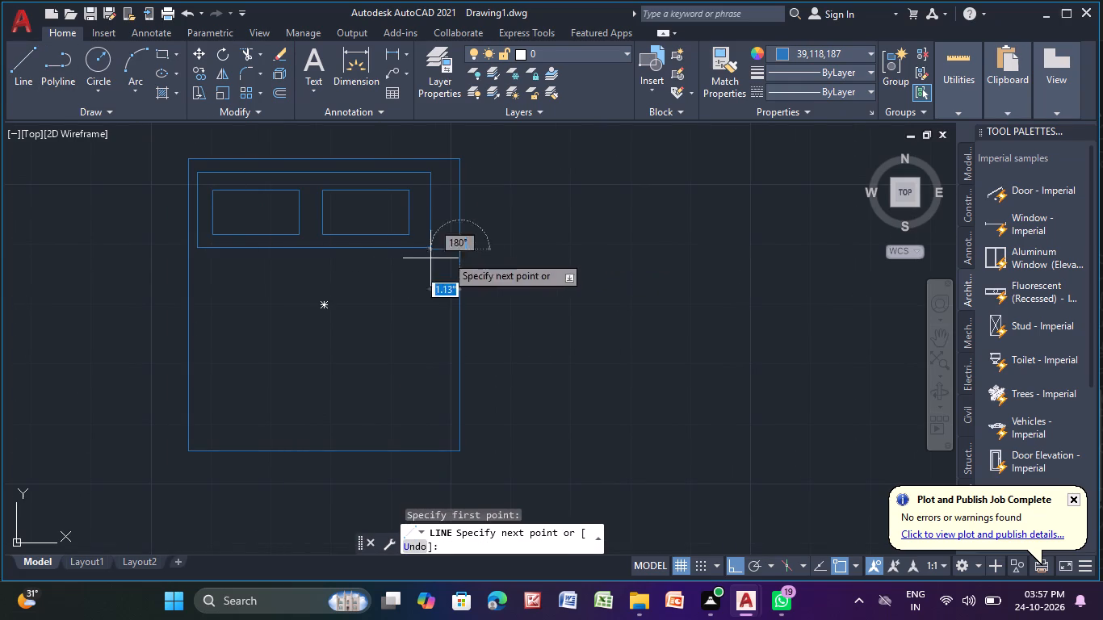
pyautogui.scroll(3, 183, 247)
pyautogui.click(198, 253)
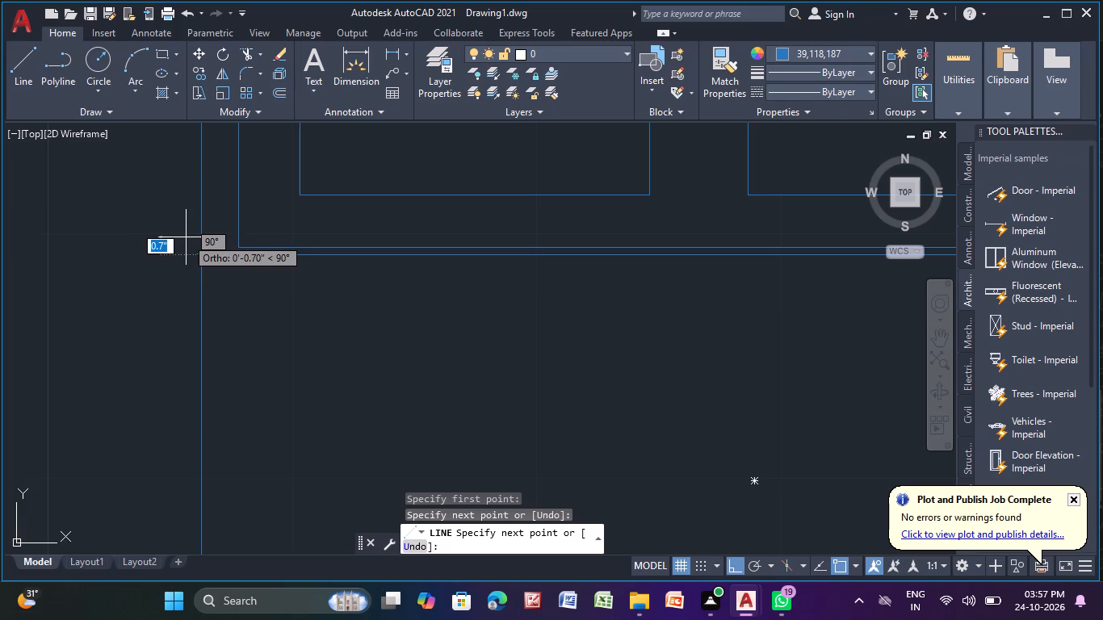
pyautogui.press('Escape')
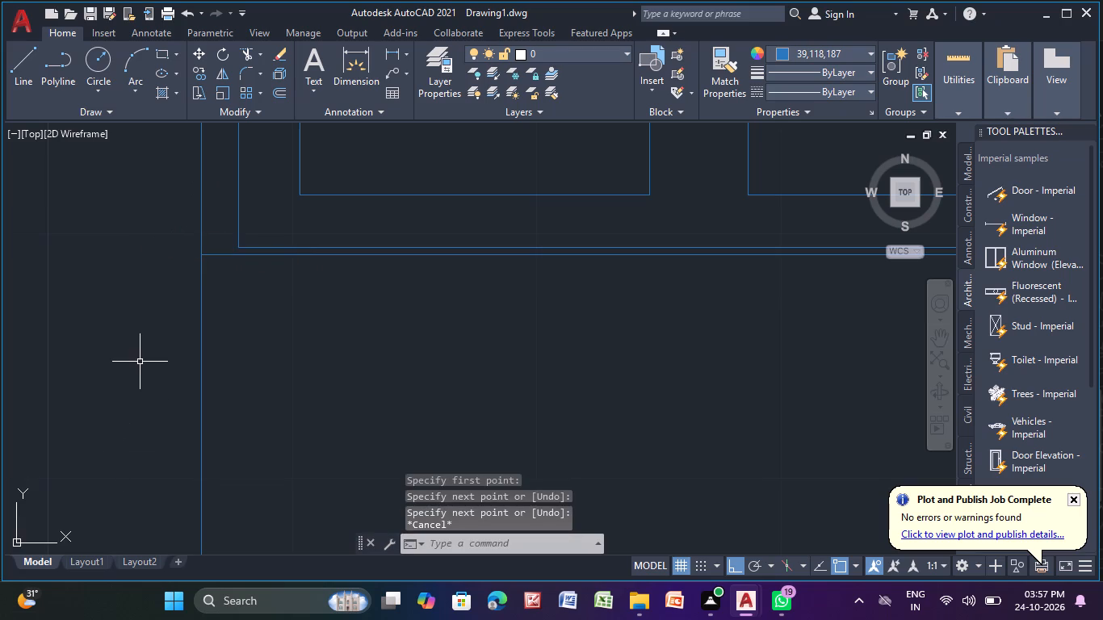
# Draw the blanket edge from the bed's right side below the previous line, ending at the left with a triangular fold about 3.75" high.
pyautogui.click(24, 76)
pyautogui.scroll(-2, 300, 330)
pyautogui.moveTo(387, 365); pyautogui.dragTo(283, 339, button='middle')
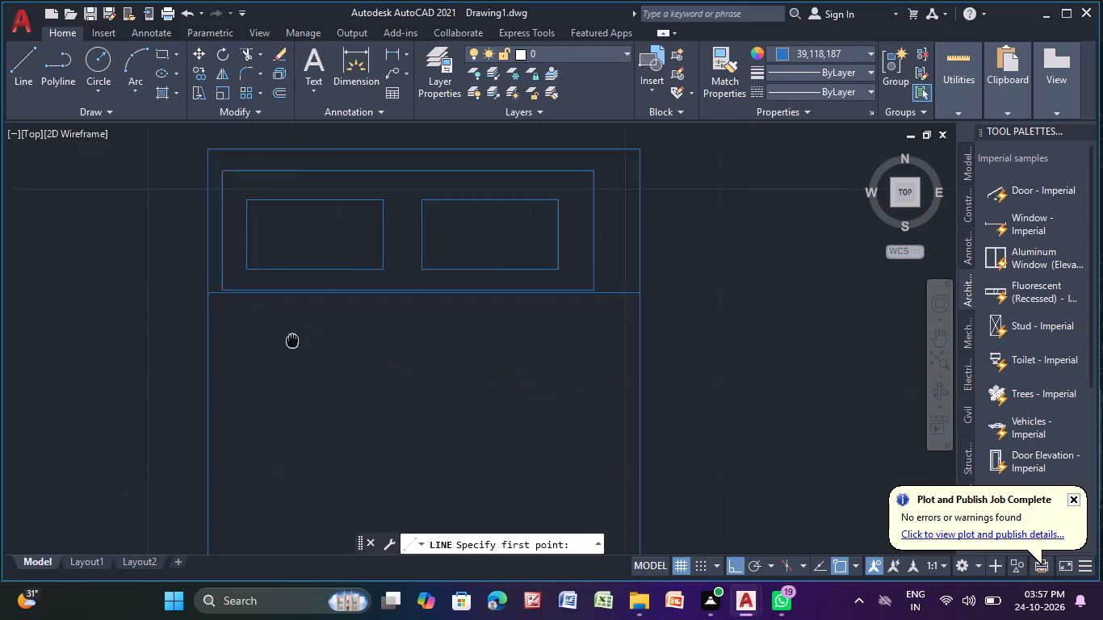
pyautogui.moveTo(283, 339); pyautogui.dragTo(184, 305, button='middle')
pyautogui.click(513, 274)
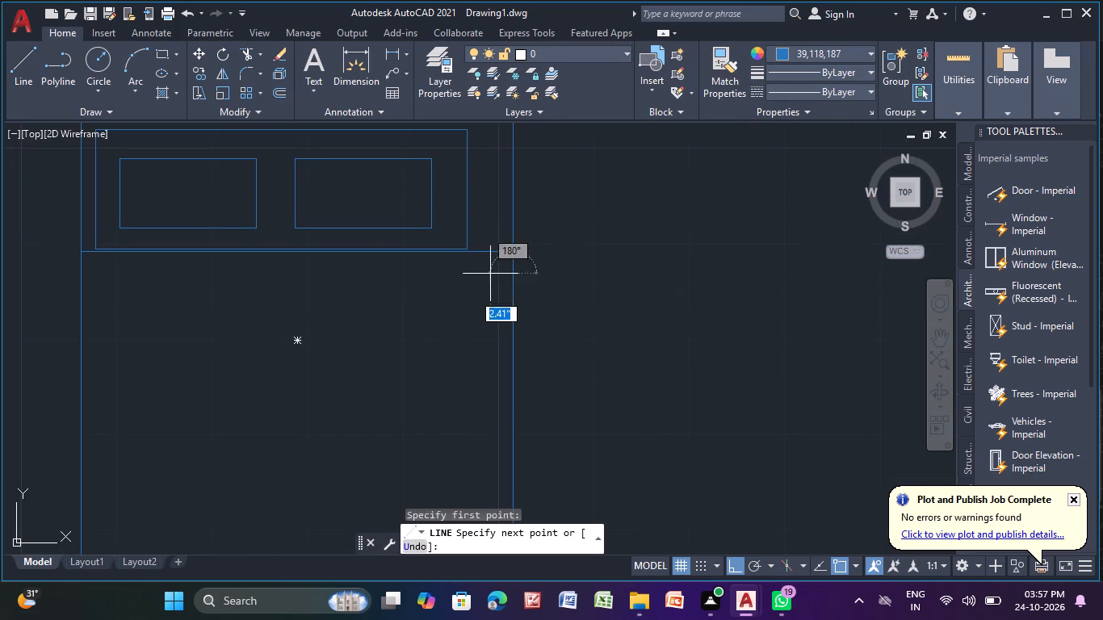
pyautogui.moveTo(111, 263); pyautogui.dragTo(275, 239, button='middle')
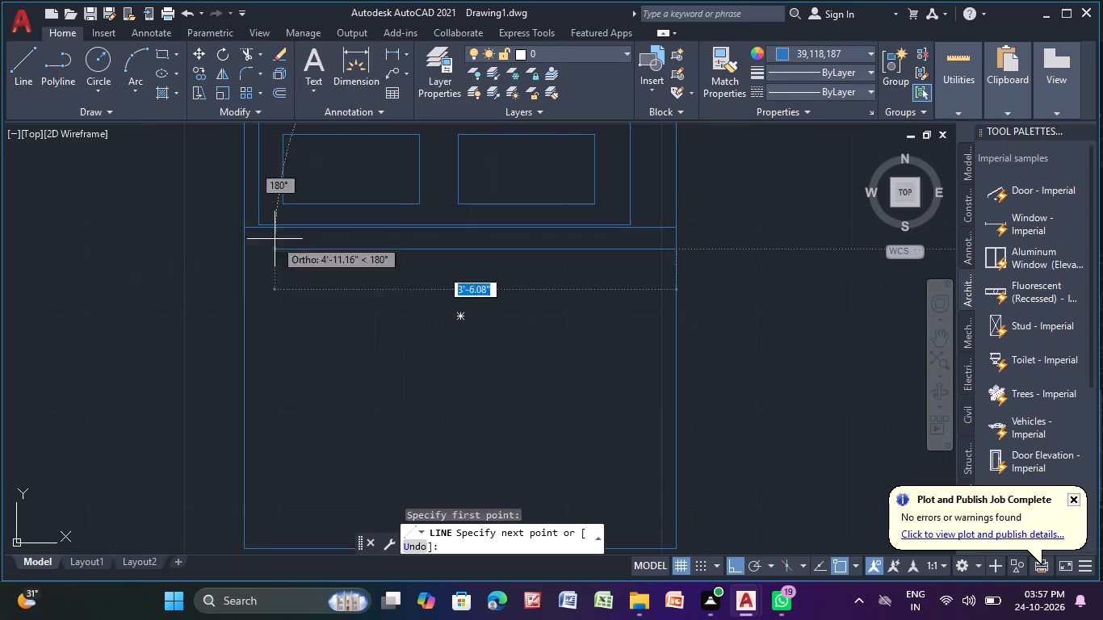
pyautogui.scroll(2, 287, 239)
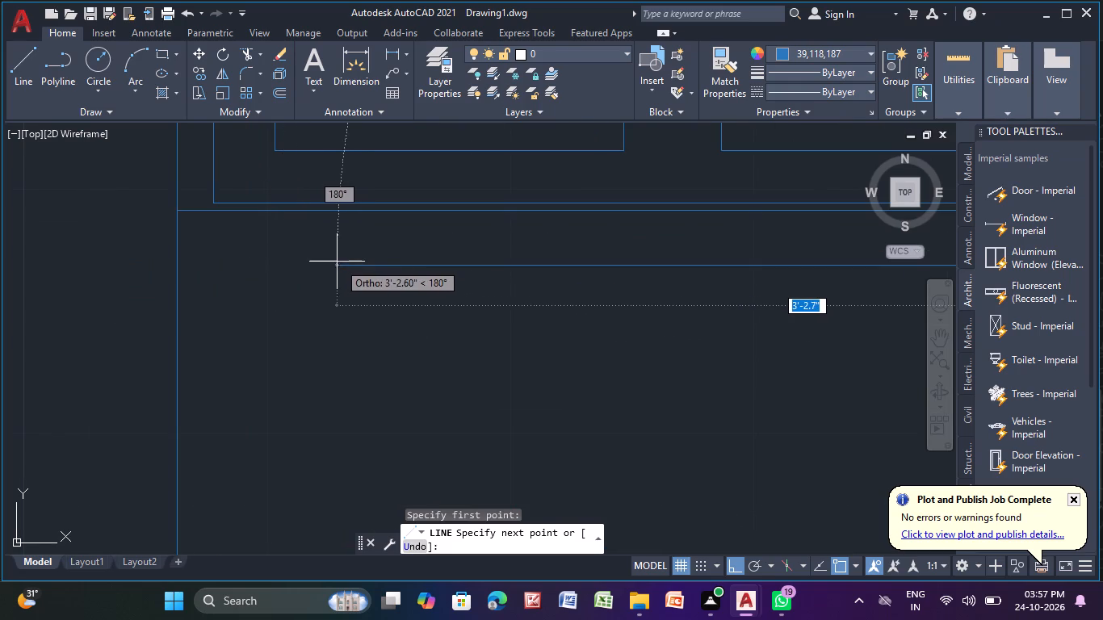
pyautogui.click(279, 250)
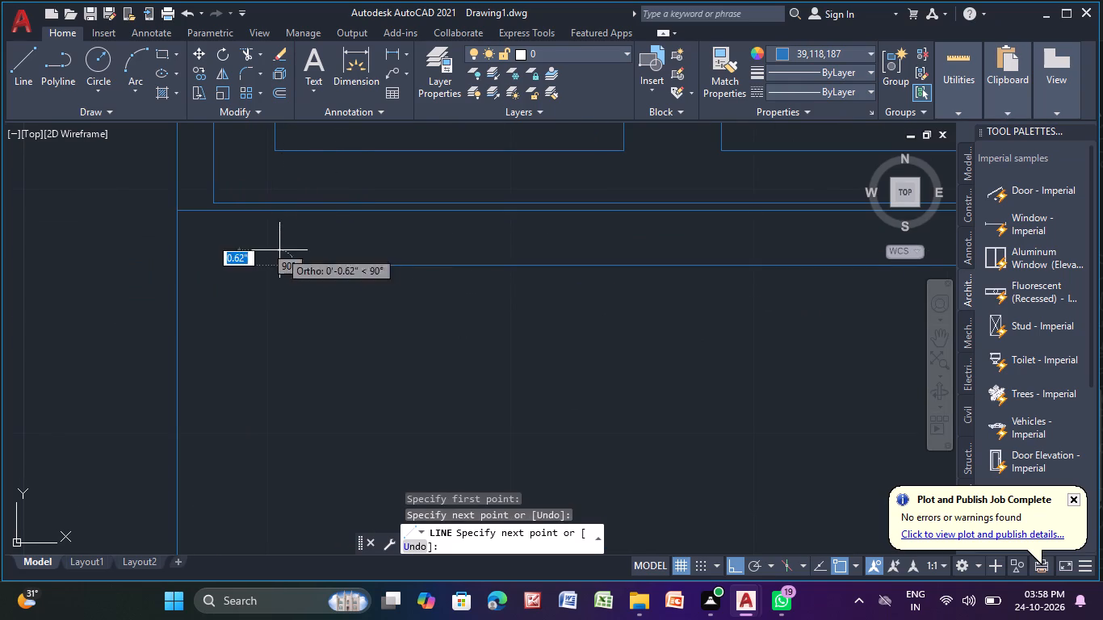
pyautogui.click(176, 358)
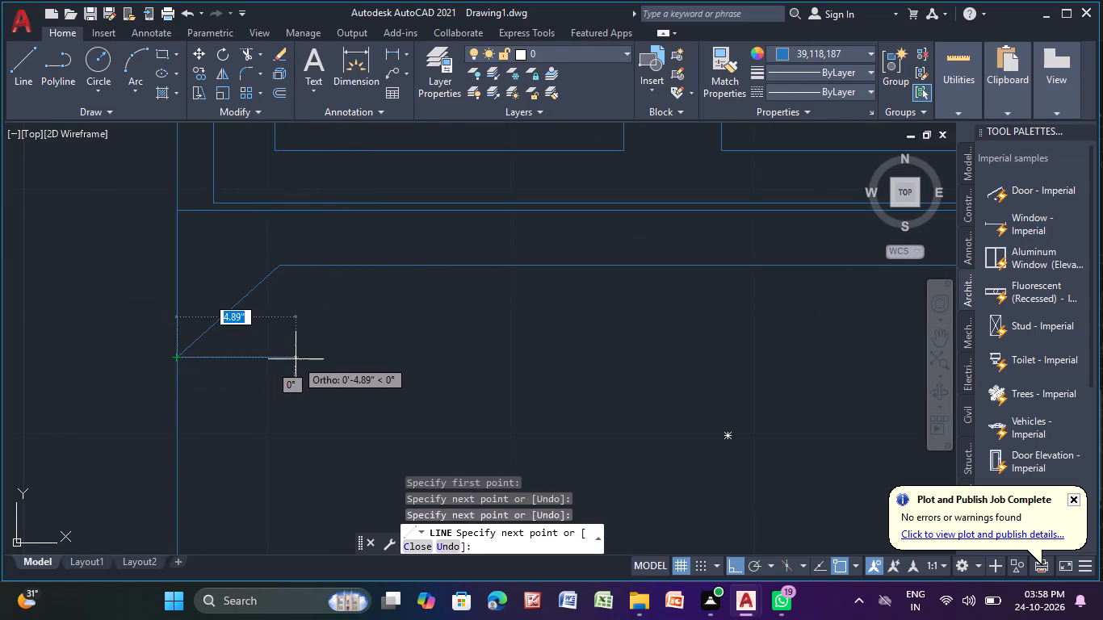
pyautogui.click(296, 359)
pyautogui.click(283, 273)
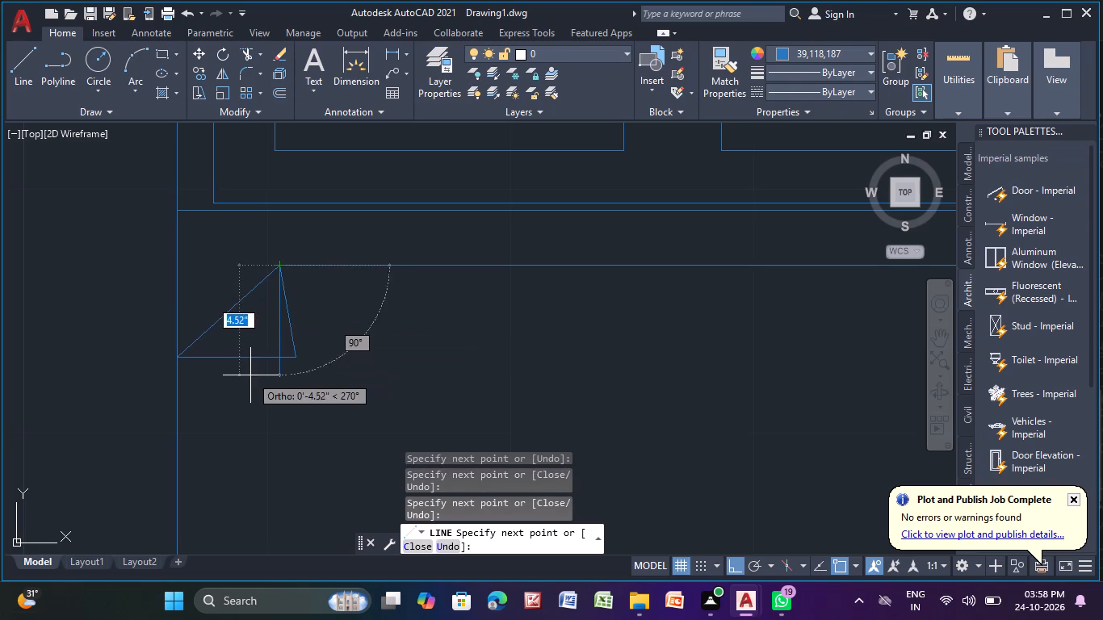
pyautogui.click(279, 355)
pyautogui.press('Escape')
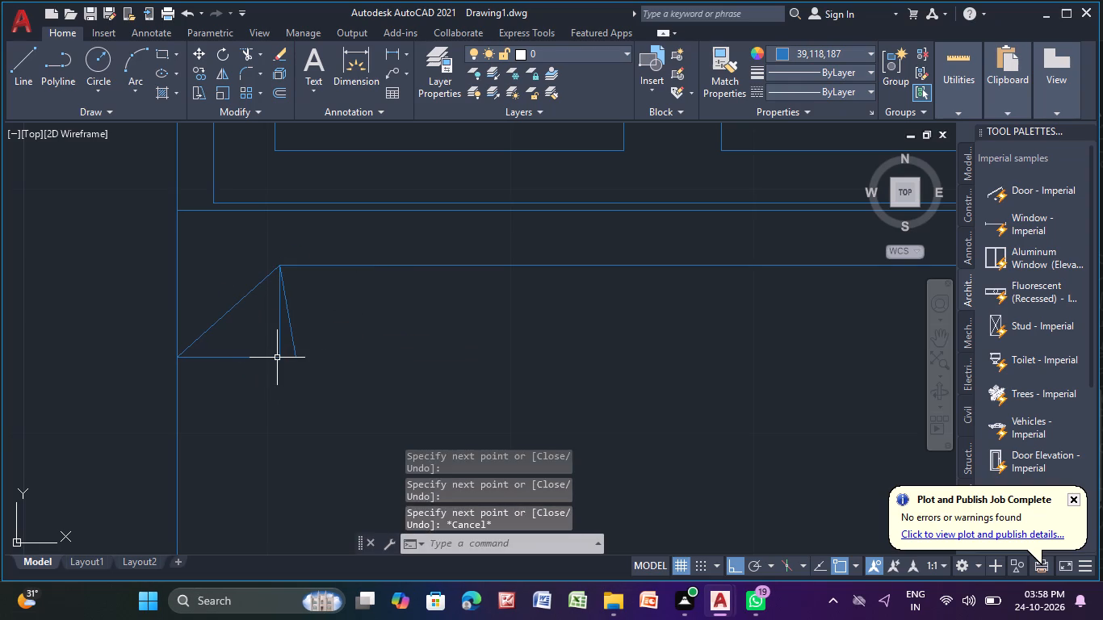
# Clean up the blanket's folded corner by erasing the extra slanted line and trimming the base line's overhang.
pyautogui.click(291, 341)
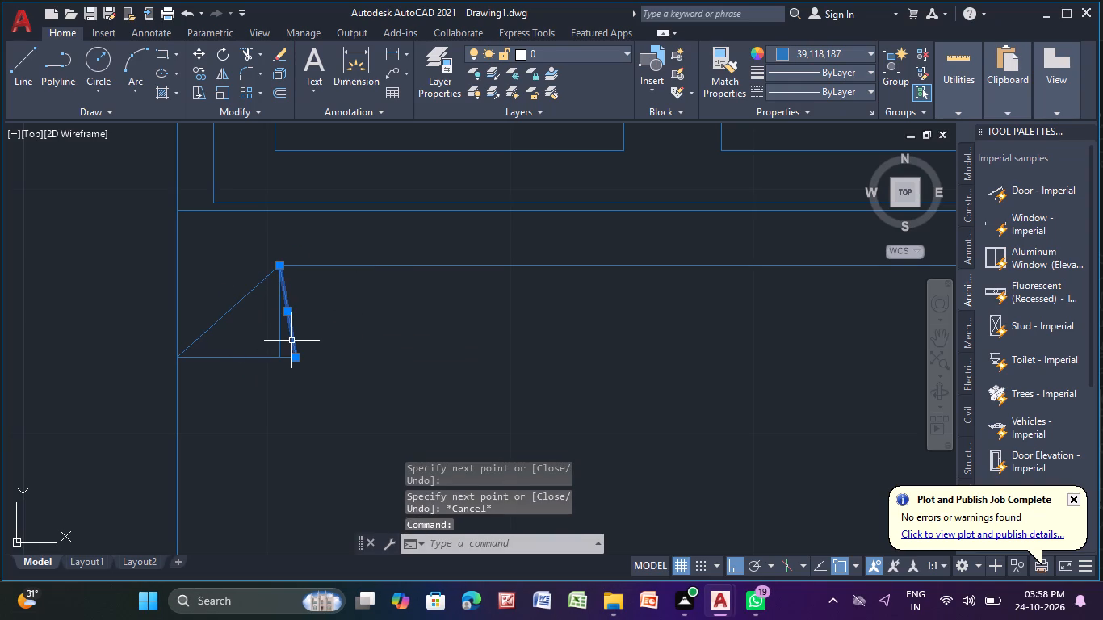
pyautogui.press('Delete')
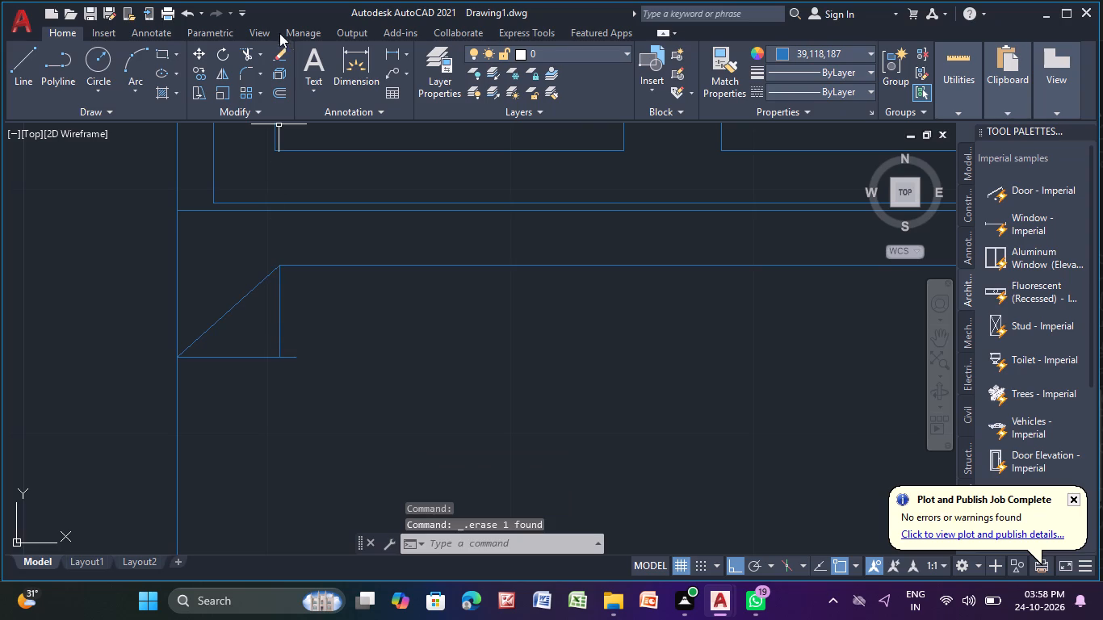
pyautogui.click(247, 48)
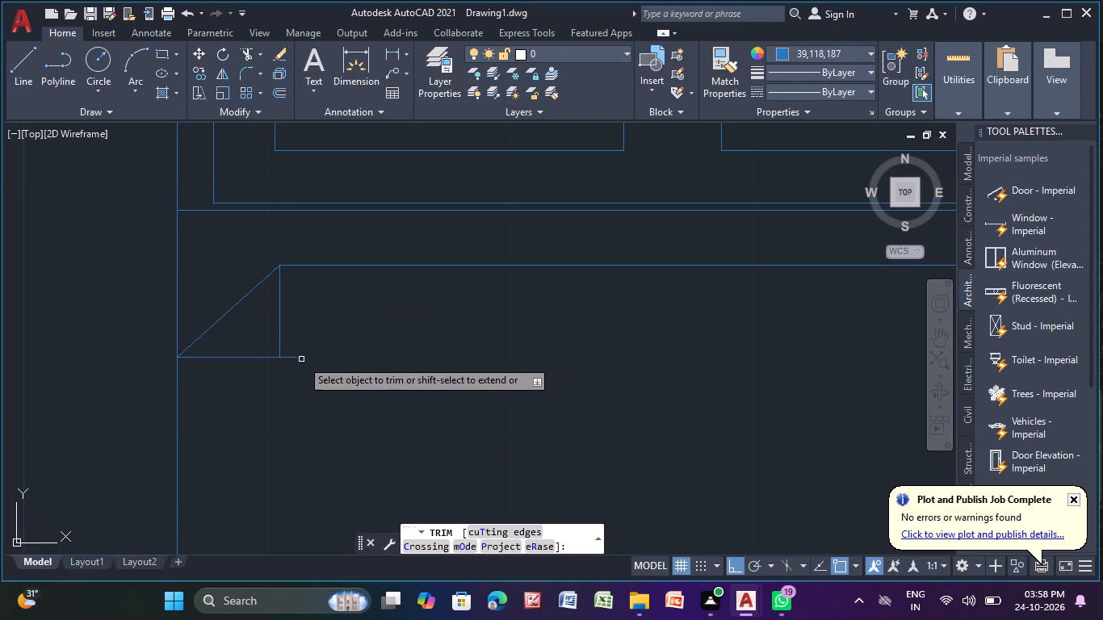
pyautogui.click(293, 358)
pyautogui.press('Escape')
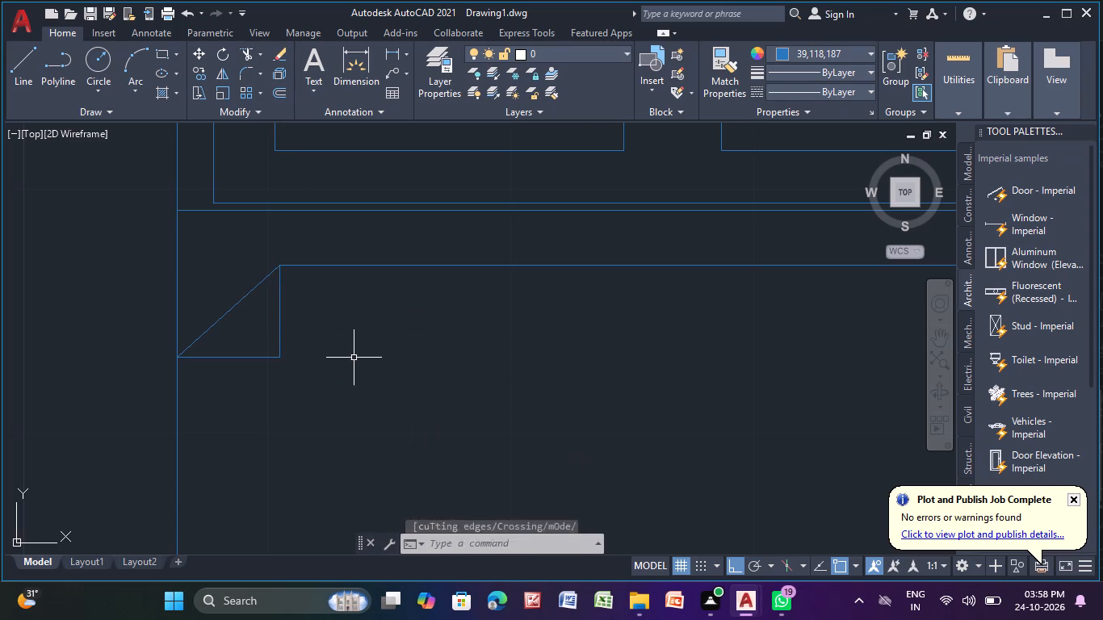
pyautogui.scroll(-4, 390, 320)
pyautogui.moveTo(428, 340); pyautogui.dragTo(422, 320, button='middle')
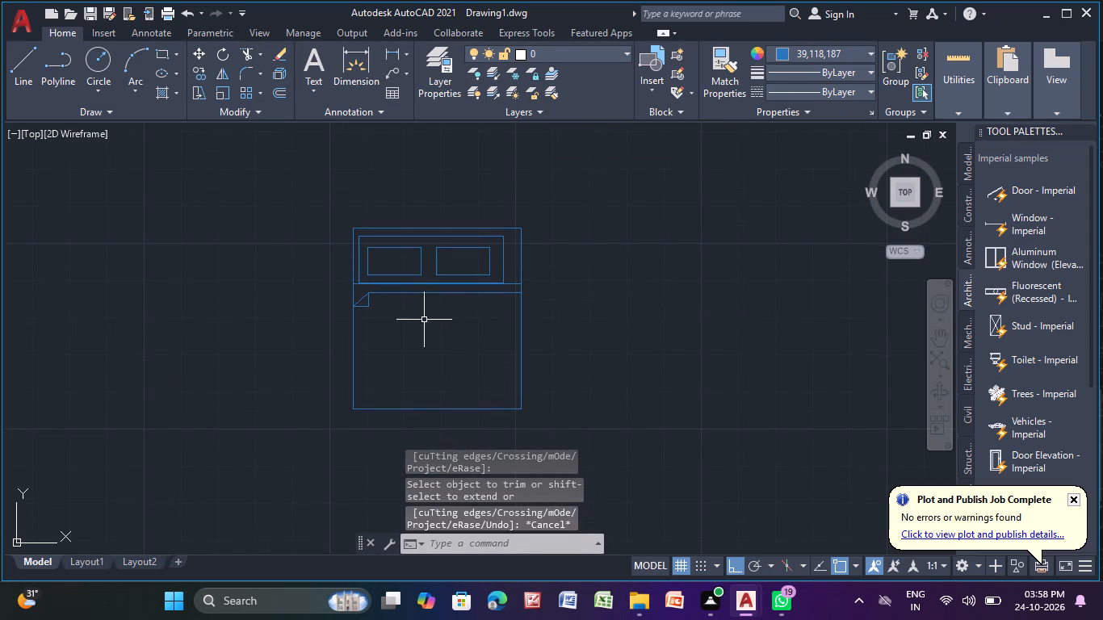
# Lengthen the bed by stretching the lower edge of its outline downward by about 7.5".
pyautogui.click(452, 408)
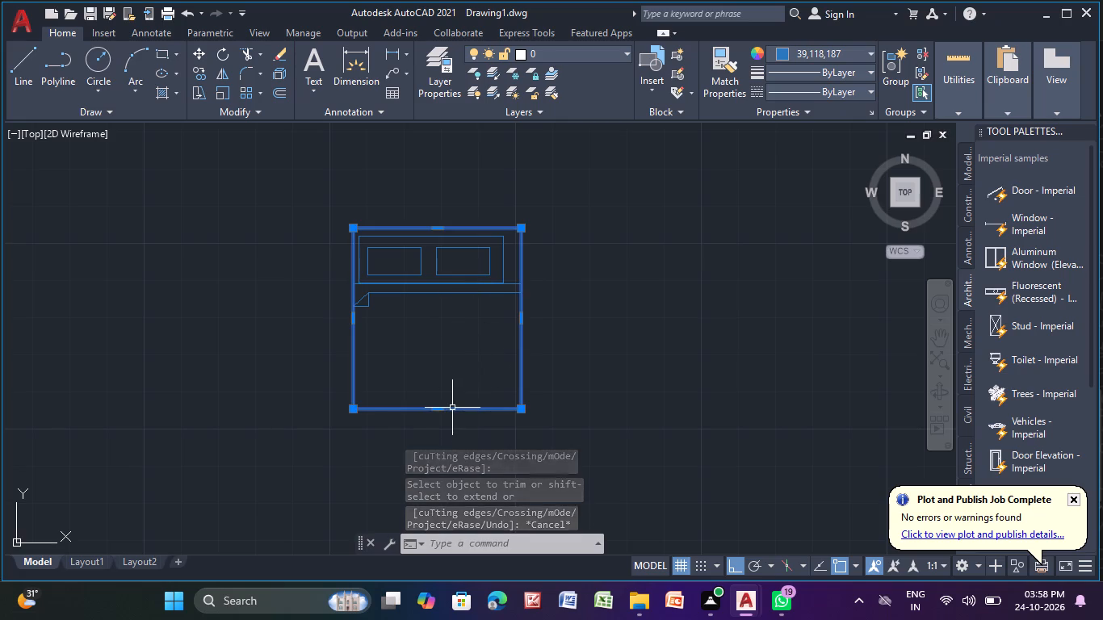
pyautogui.moveTo(452, 408); pyautogui.dragTo(454, 357, button='middle')
pyautogui.click(359, 354)
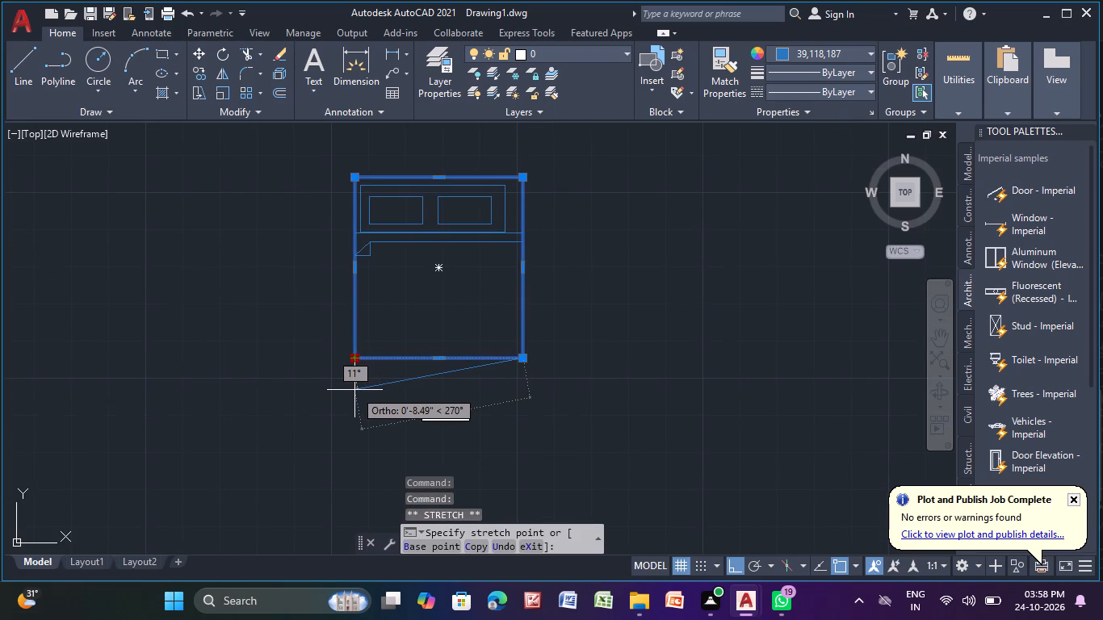
pyautogui.click(358, 362)
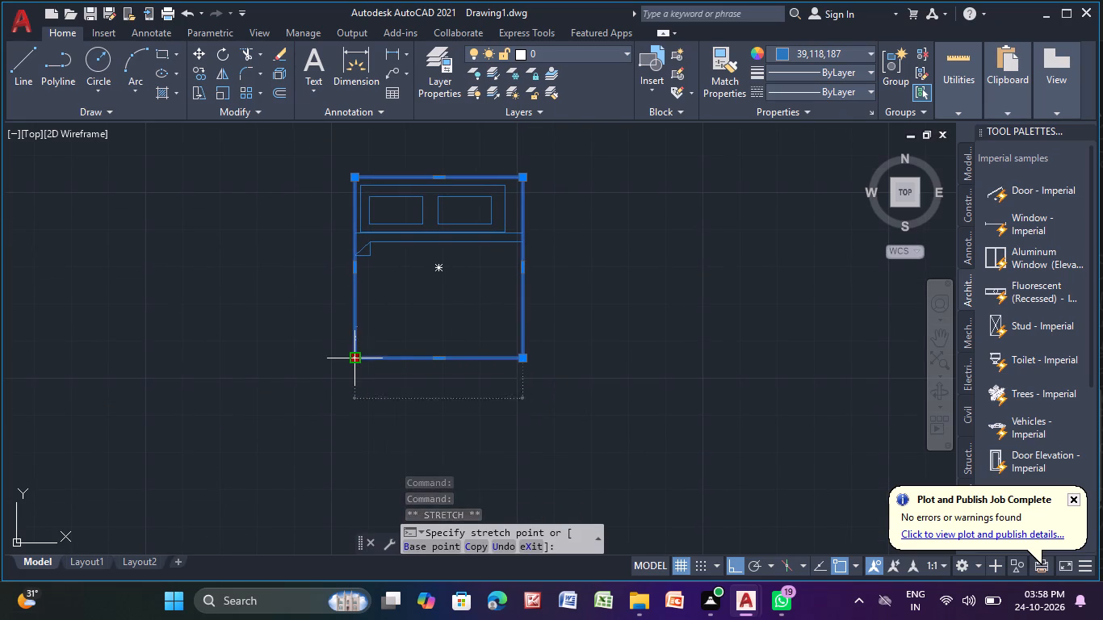
pyautogui.click(441, 355)
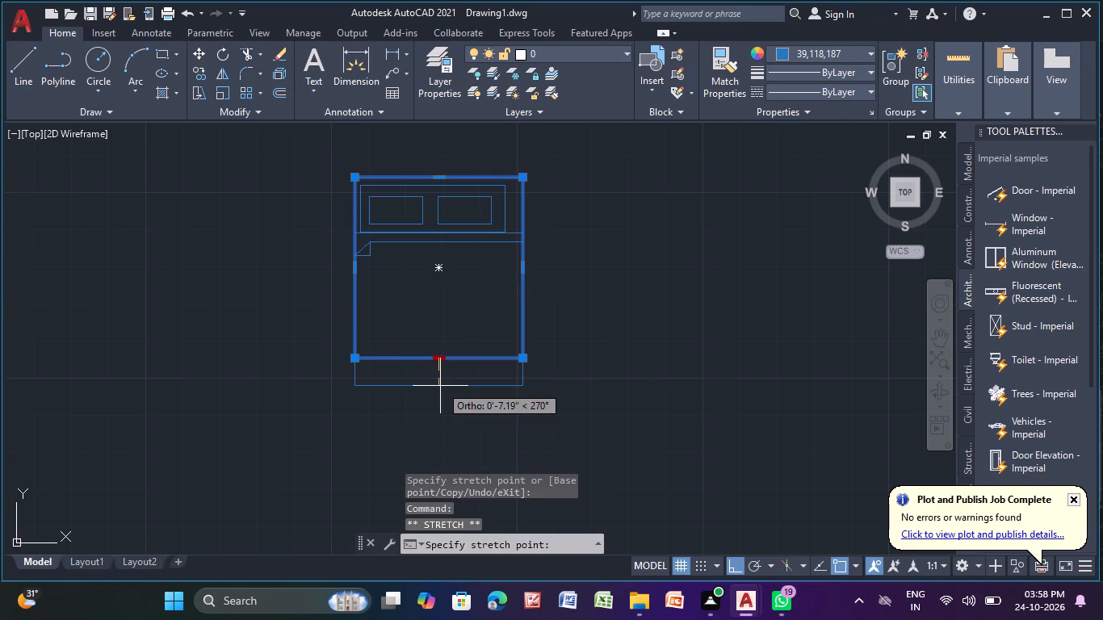
pyautogui.click(442, 388)
pyautogui.middleClick(469, 361)
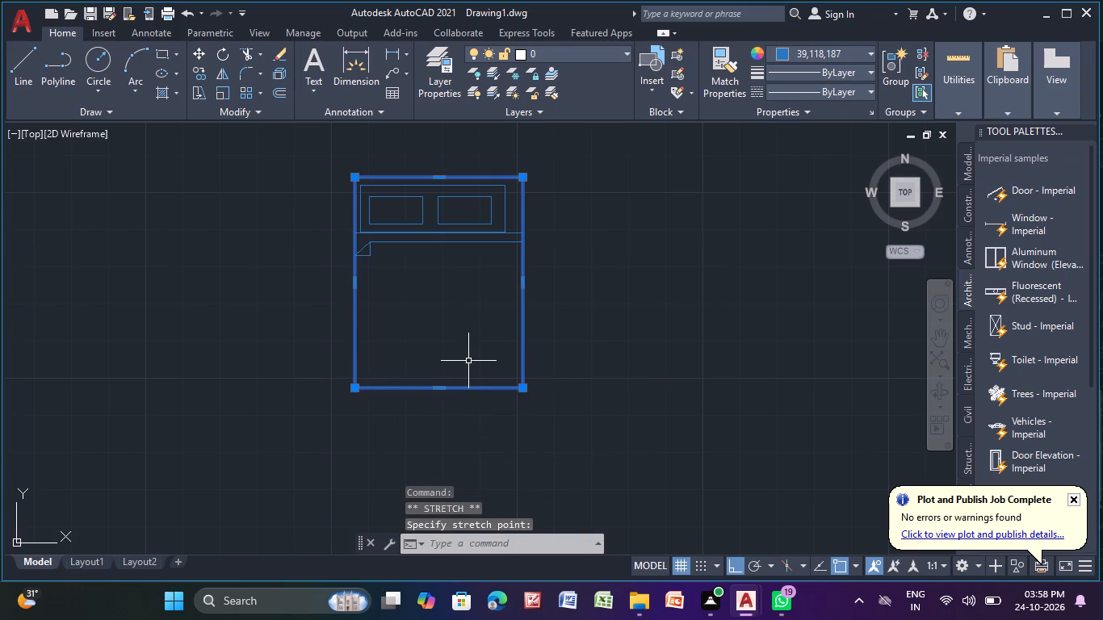
pyautogui.press('Escape')
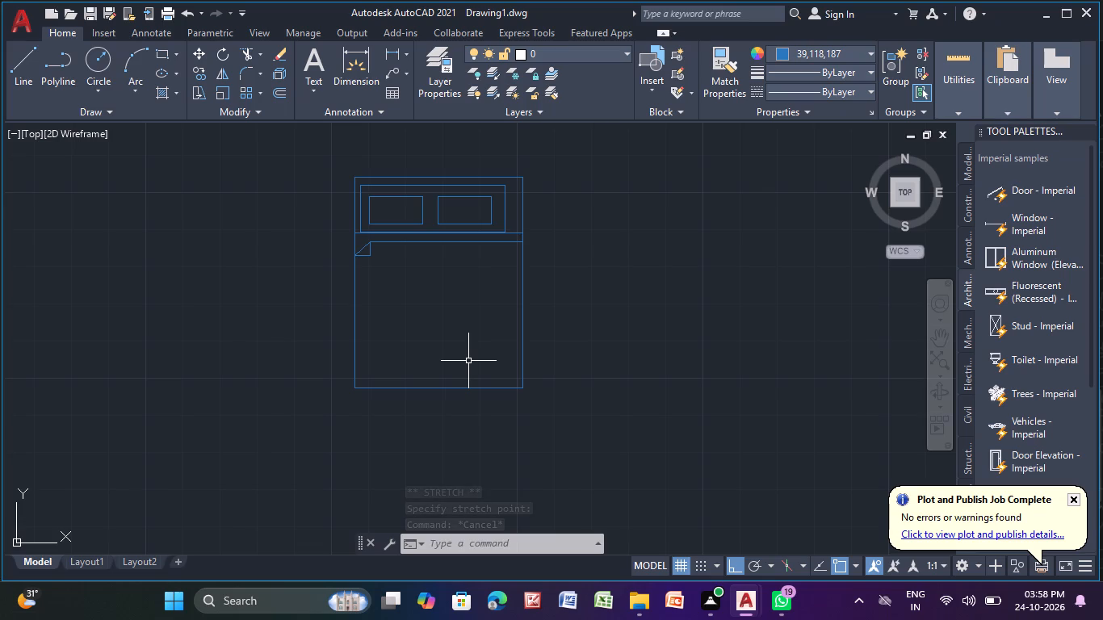
# Delete the full-width horizontal line between the rectangle around the pillows and the blanket edge.
pyautogui.scroll(4, 411, 239)
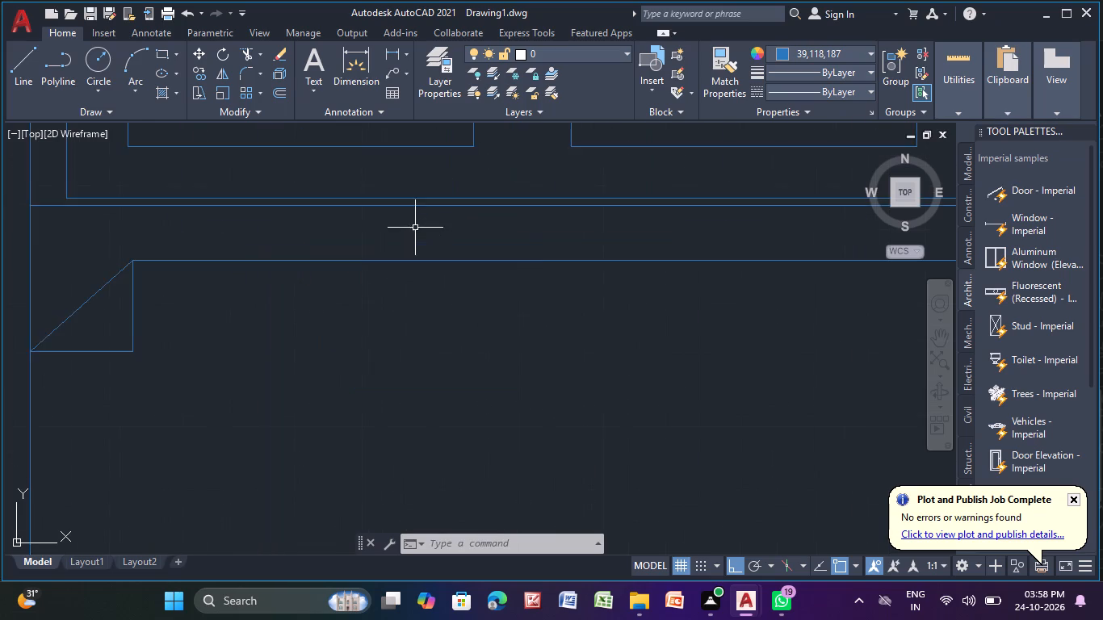
pyautogui.moveTo(415, 228); pyautogui.dragTo(409, 299, button='middle')
pyautogui.click(410, 274)
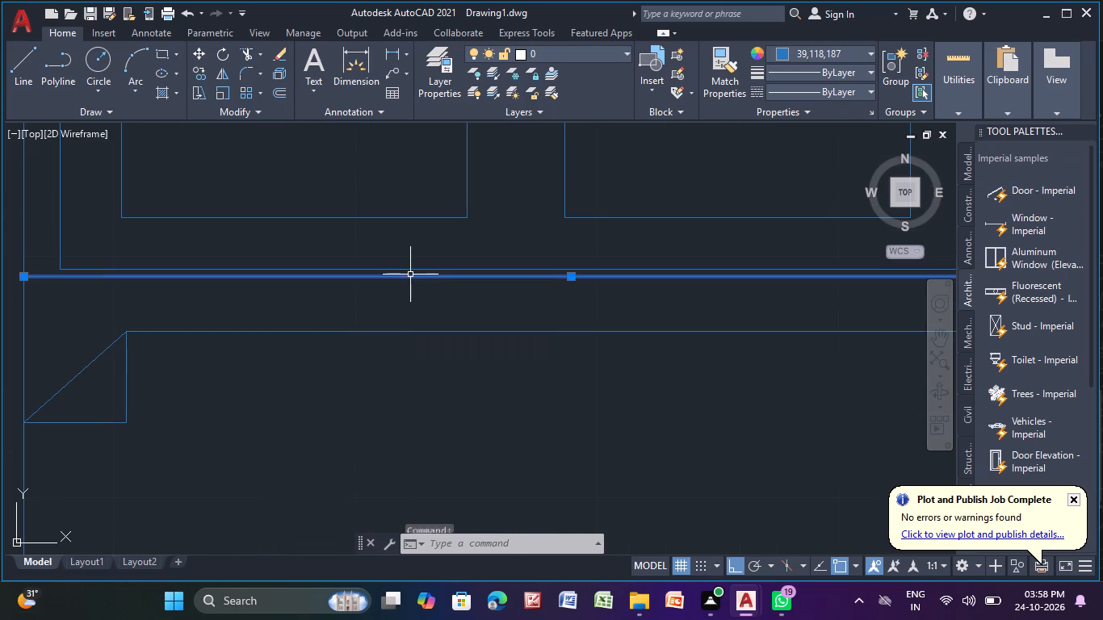
pyautogui.scroll(-2, 492, 293)
pyautogui.scroll(1, 523, 286)
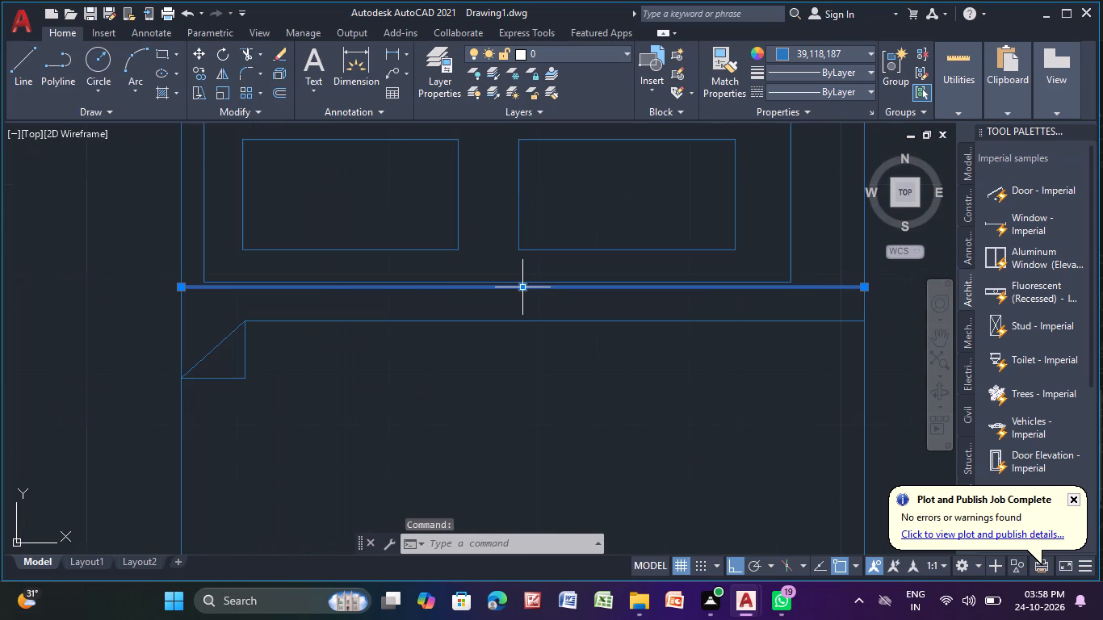
pyautogui.press('Delete')
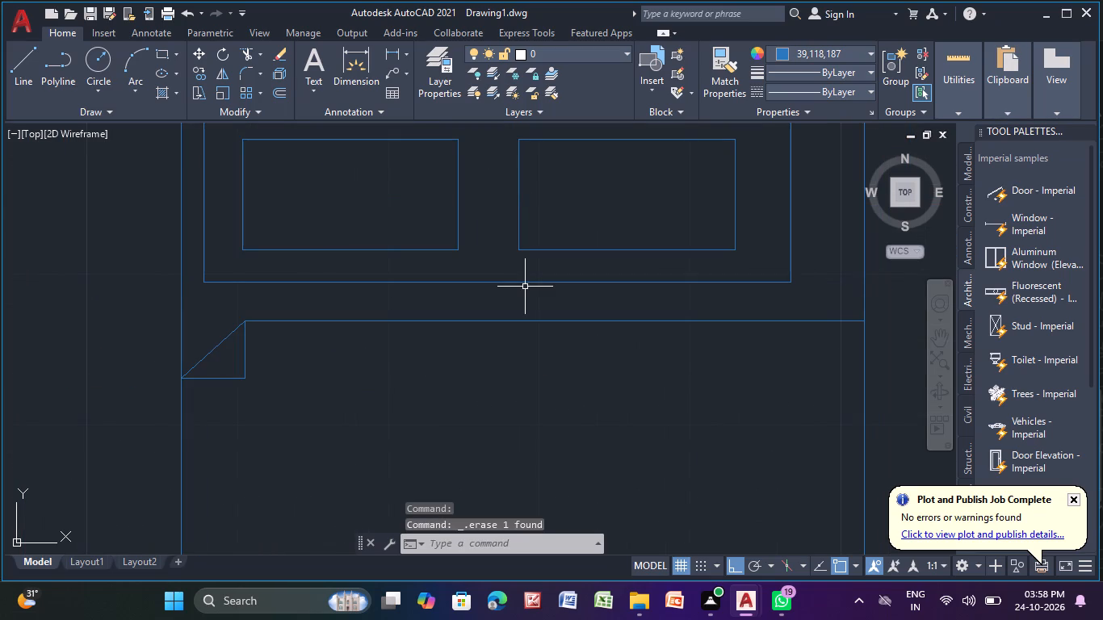
pyautogui.scroll(-4, 527, 286)
pyautogui.middleClick(546, 305)
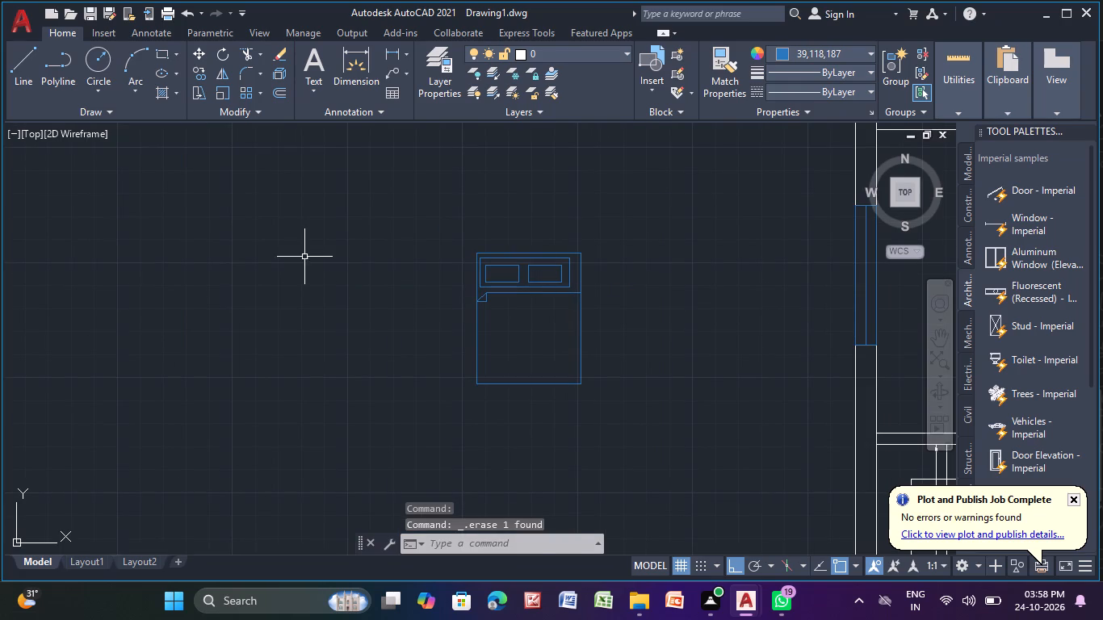
# Combine the bed outline, pillows, surrounding rectangle and folded blanket lines into one group.
pyautogui.moveTo(304, 257); pyautogui.dragTo(372, 450)
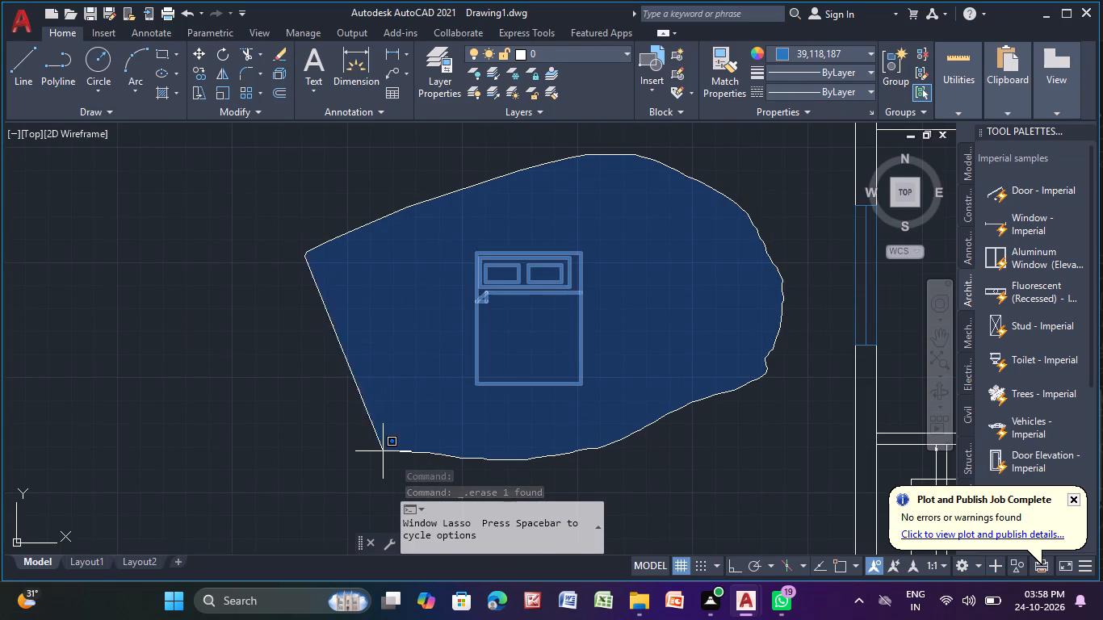
pyautogui.moveTo(372, 450); pyautogui.dragTo(166, 329)
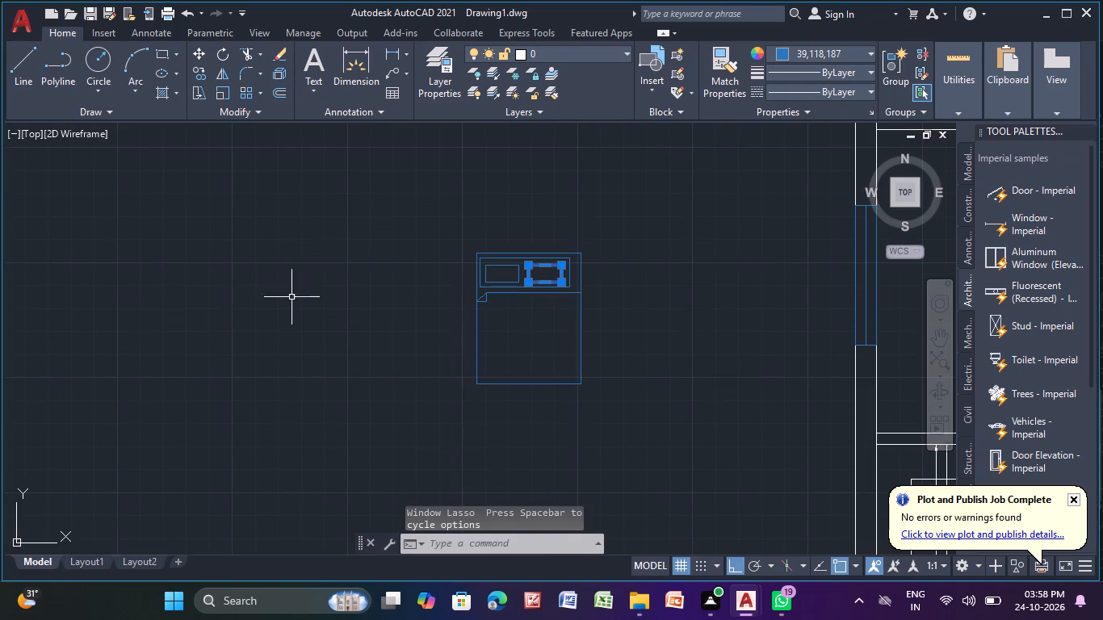
pyautogui.moveTo(256, 270); pyautogui.dragTo(476, 495)
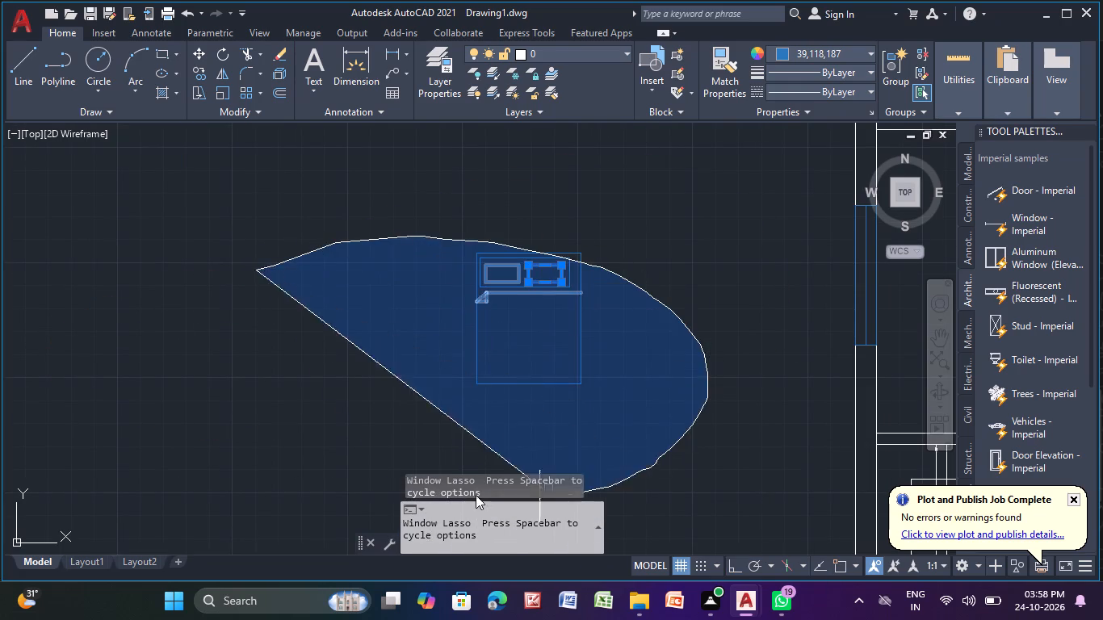
pyautogui.moveTo(476, 495); pyautogui.dragTo(327, 487)
pyautogui.moveTo(304, 318); pyautogui.dragTo(419, 479)
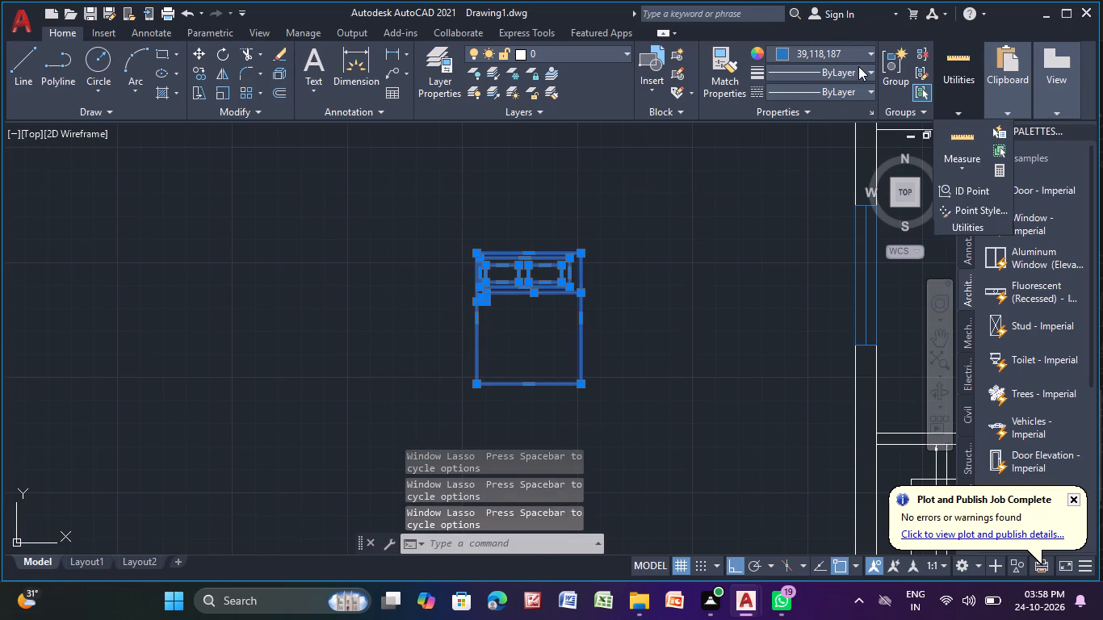
pyautogui.doubleClick(886, 48)
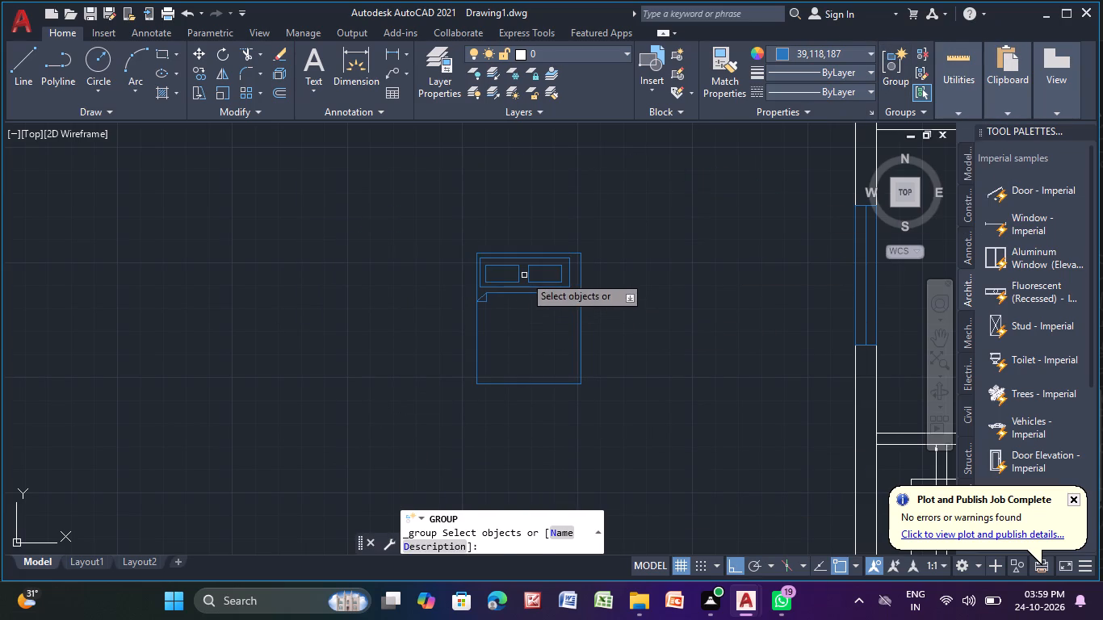
pyautogui.click(524, 275)
pyautogui.click(543, 246)
pyautogui.click(529, 255)
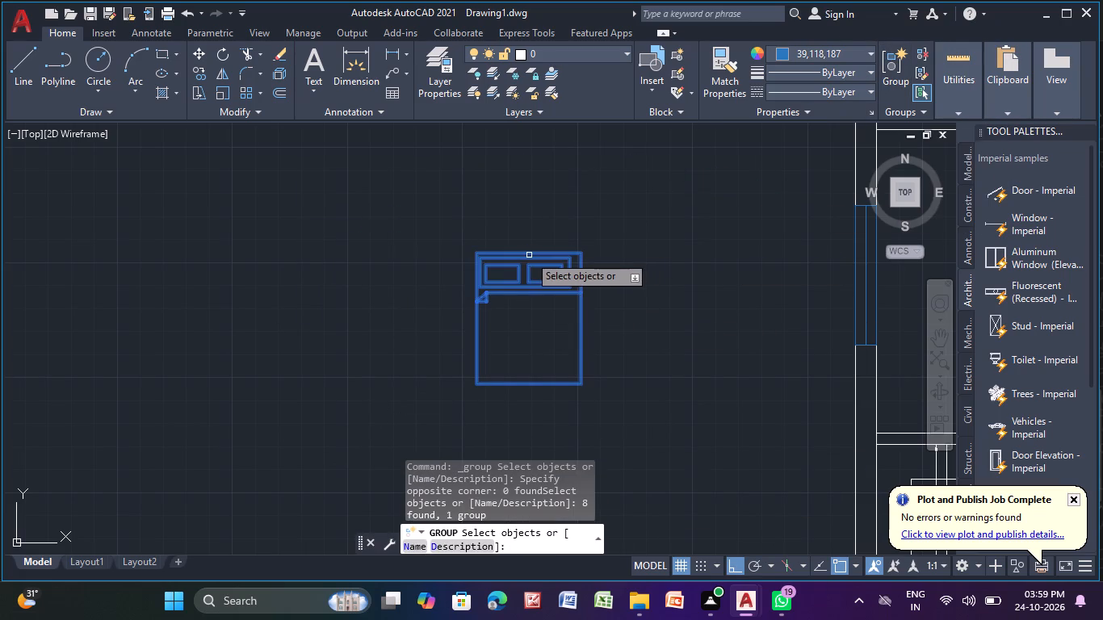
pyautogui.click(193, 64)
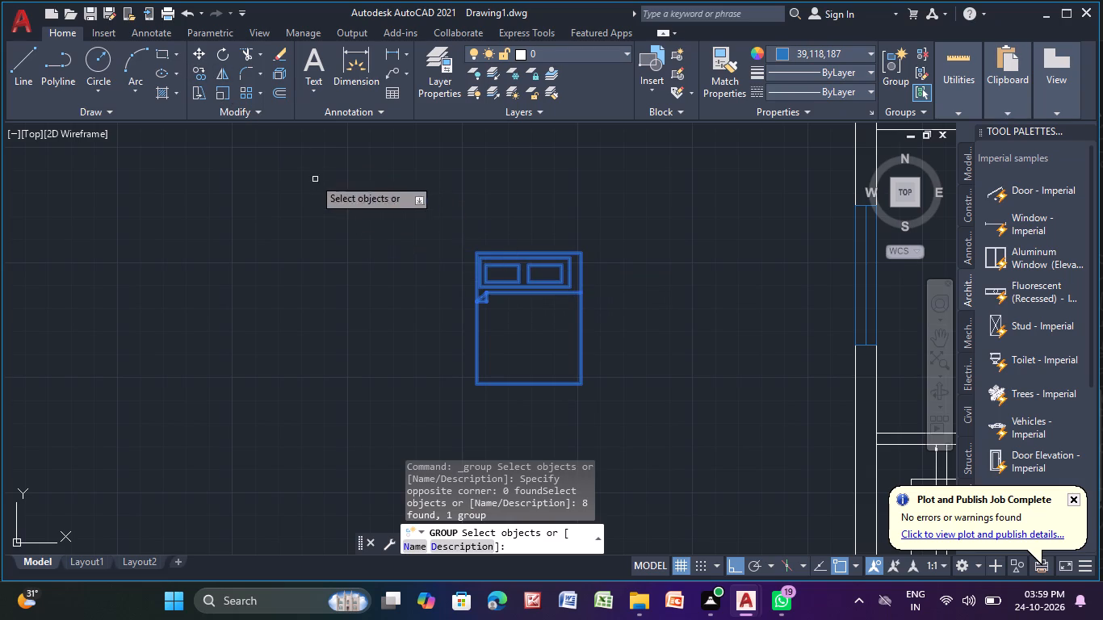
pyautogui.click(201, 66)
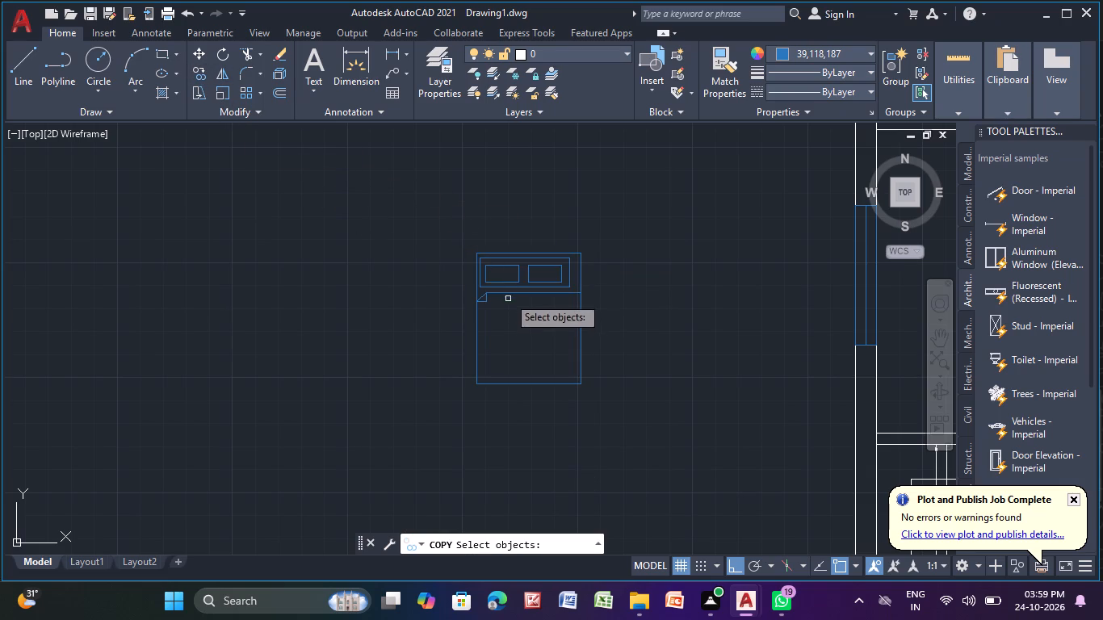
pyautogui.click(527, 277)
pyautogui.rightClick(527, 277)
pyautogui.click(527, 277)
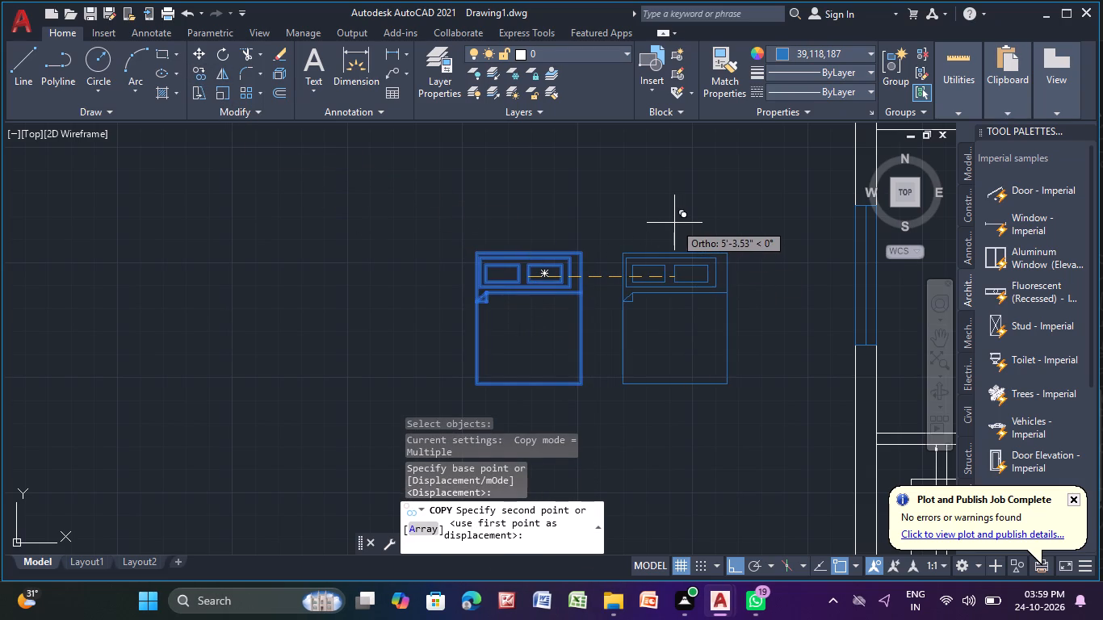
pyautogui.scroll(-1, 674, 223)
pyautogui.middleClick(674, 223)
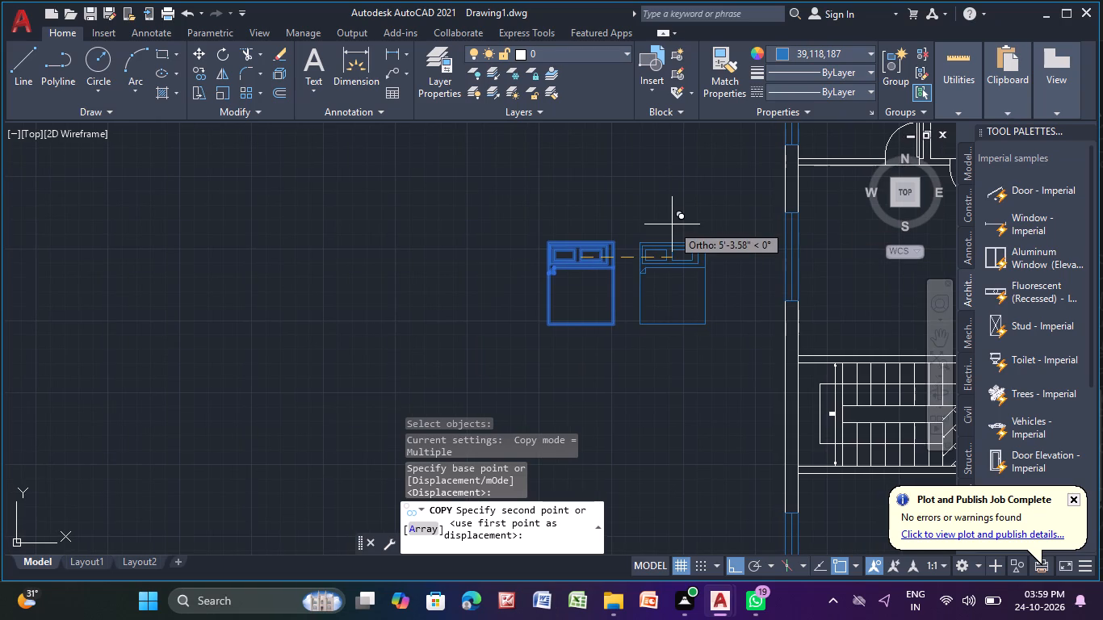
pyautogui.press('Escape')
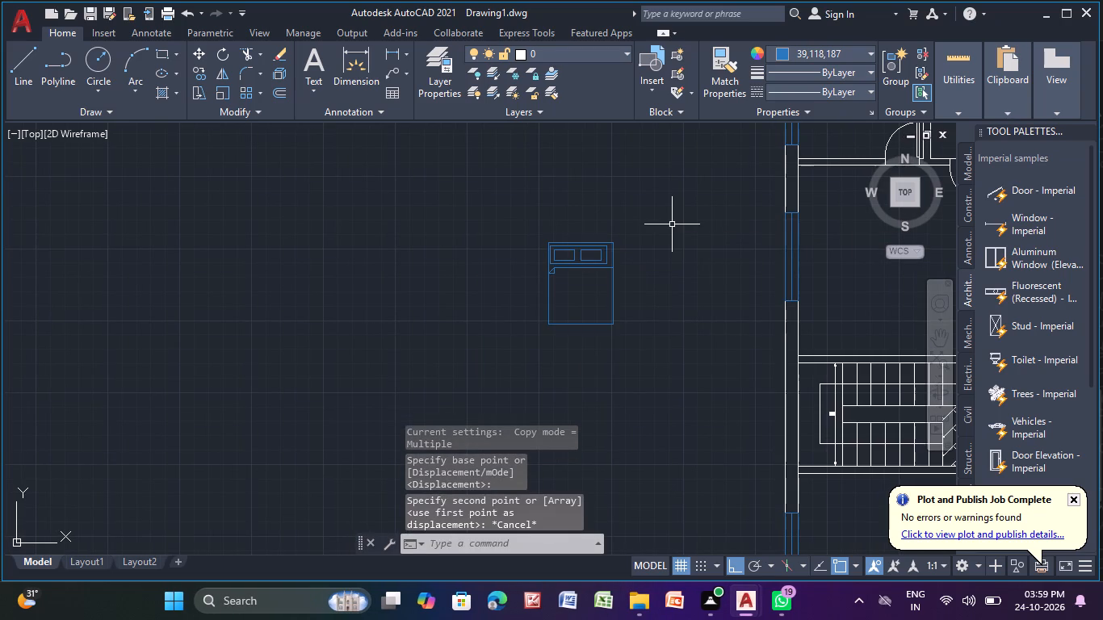
# Rotate the grouped bed 90° counterclockwise so that its pillow end faces left.
pyautogui.click(218, 52)
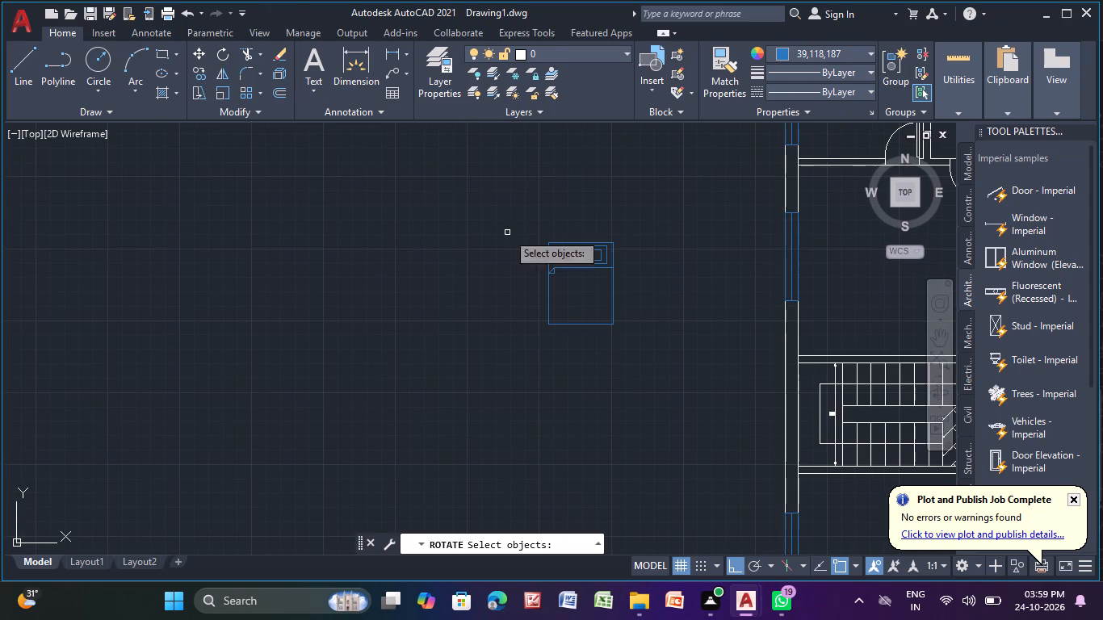
pyautogui.click(576, 266)
pyautogui.rightClick(576, 266)
pyautogui.click(576, 266)
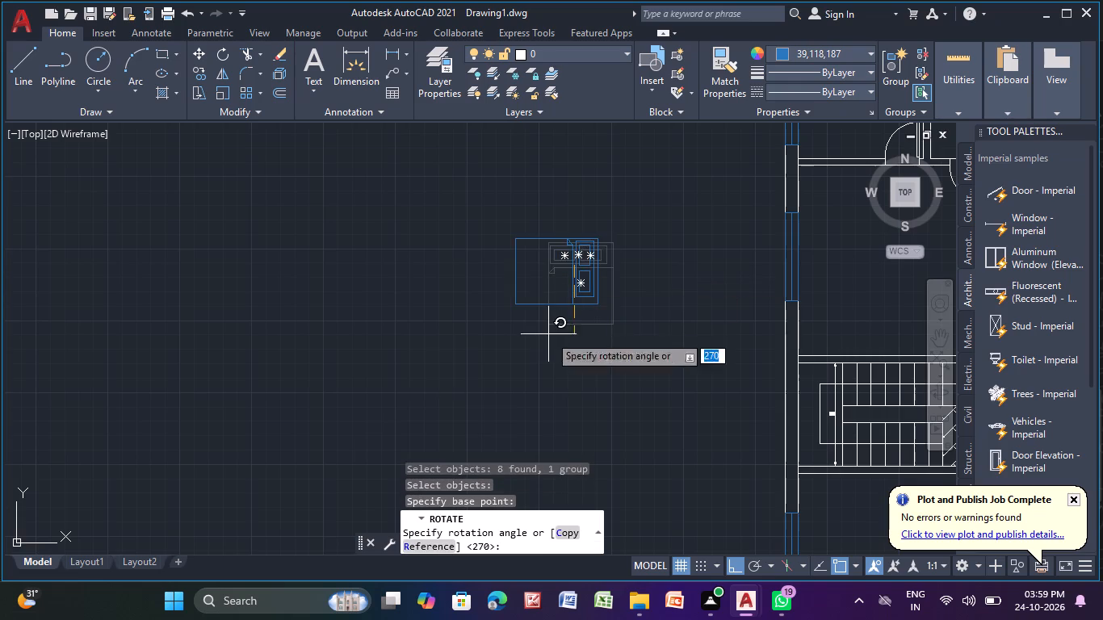
pyautogui.click(579, 187)
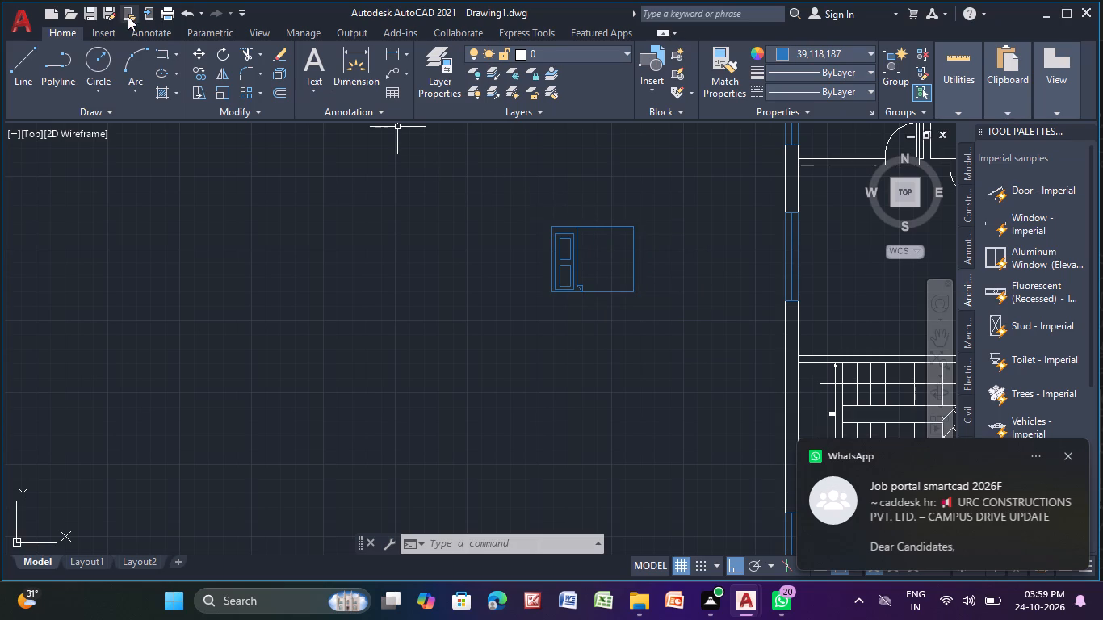
# Copy the rotated bed into the room above the staircase, with its head against the inner face of the left wall's window.
pyautogui.click(196, 71)
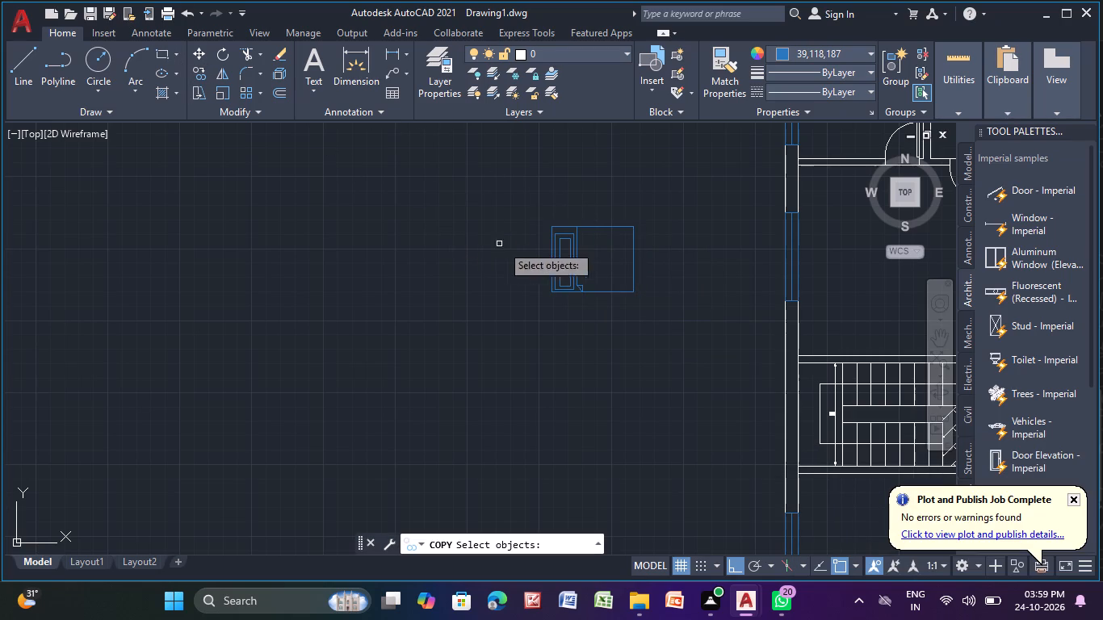
pyautogui.click(551, 253)
pyautogui.rightClick(551, 253)
pyautogui.click(551, 253)
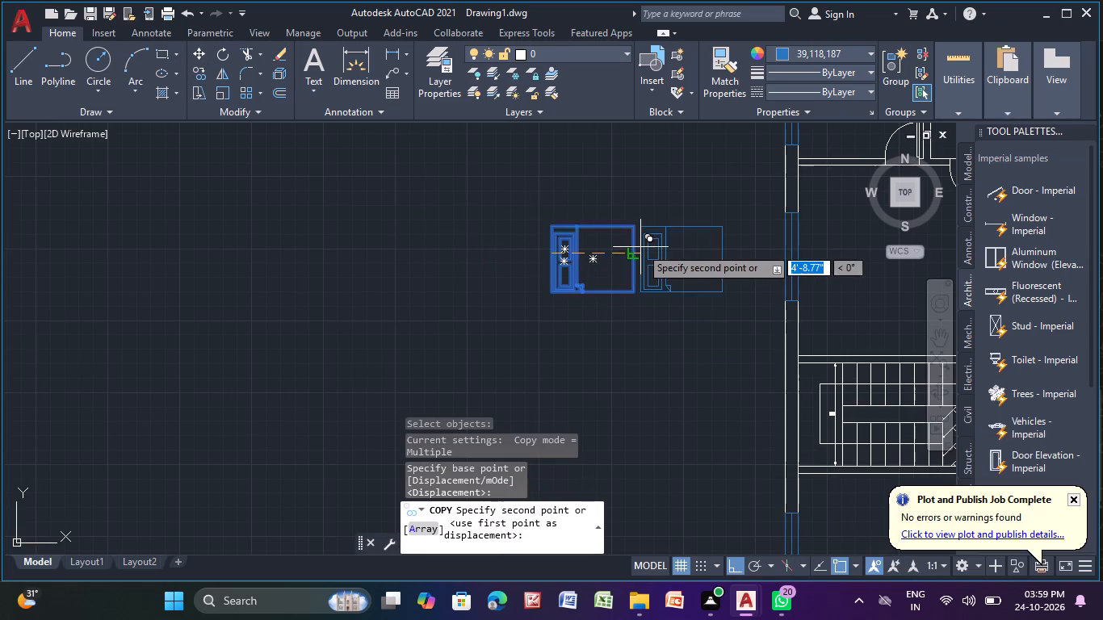
pyautogui.moveTo(640, 247); pyautogui.dragTo(287, 230, button='middle')
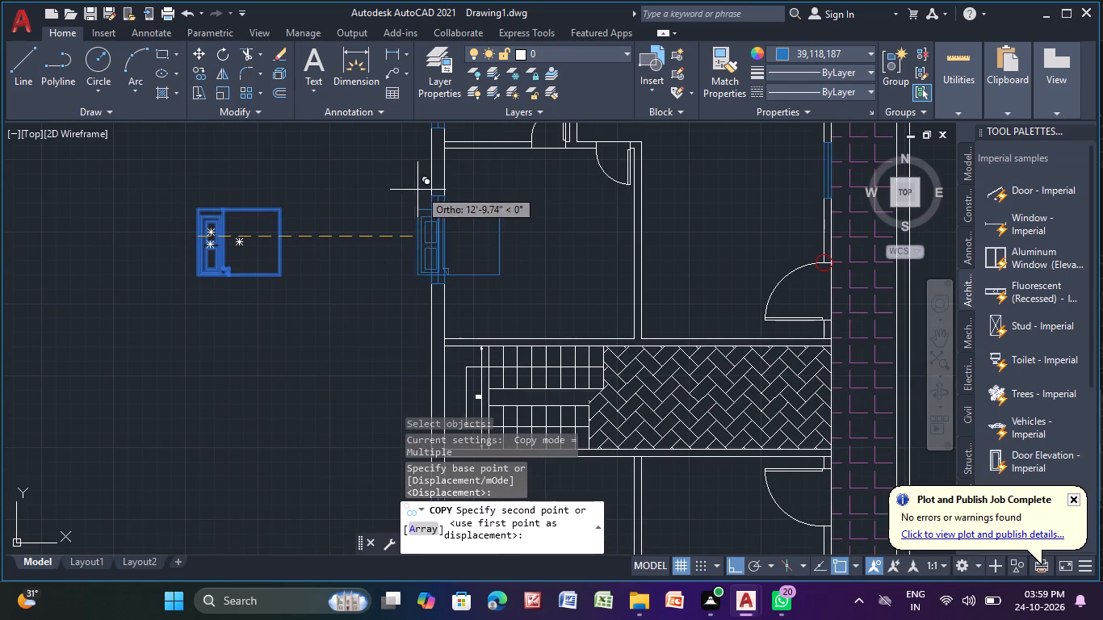
pyautogui.scroll(1, 471, 208)
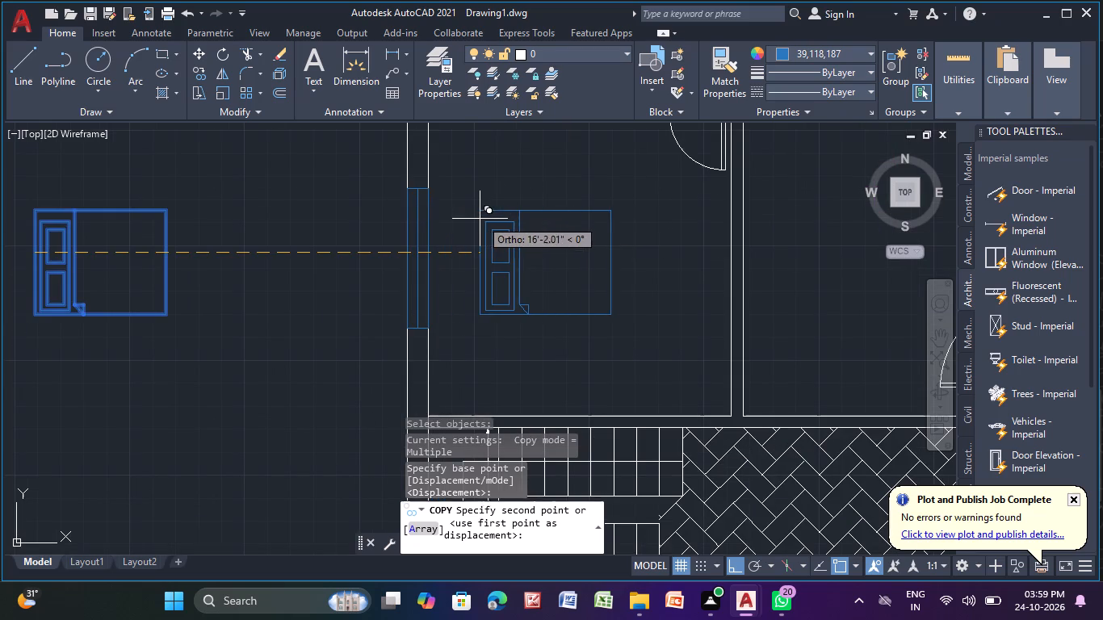
pyautogui.moveTo(459, 216); pyautogui.dragTo(479, 265, button='middle')
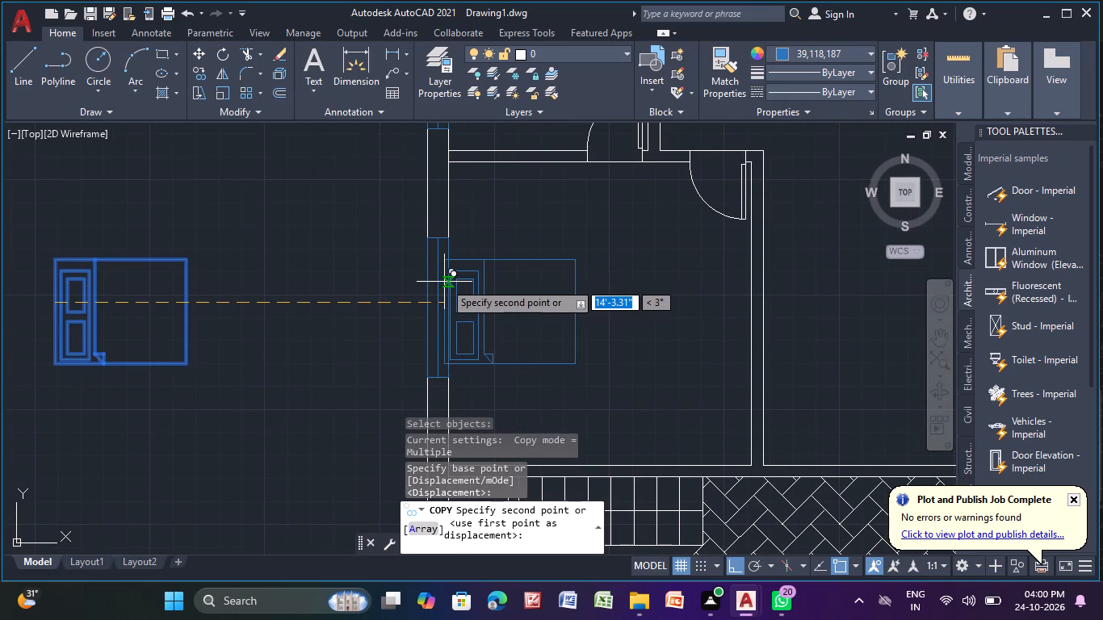
pyautogui.scroll(2, 451, 284)
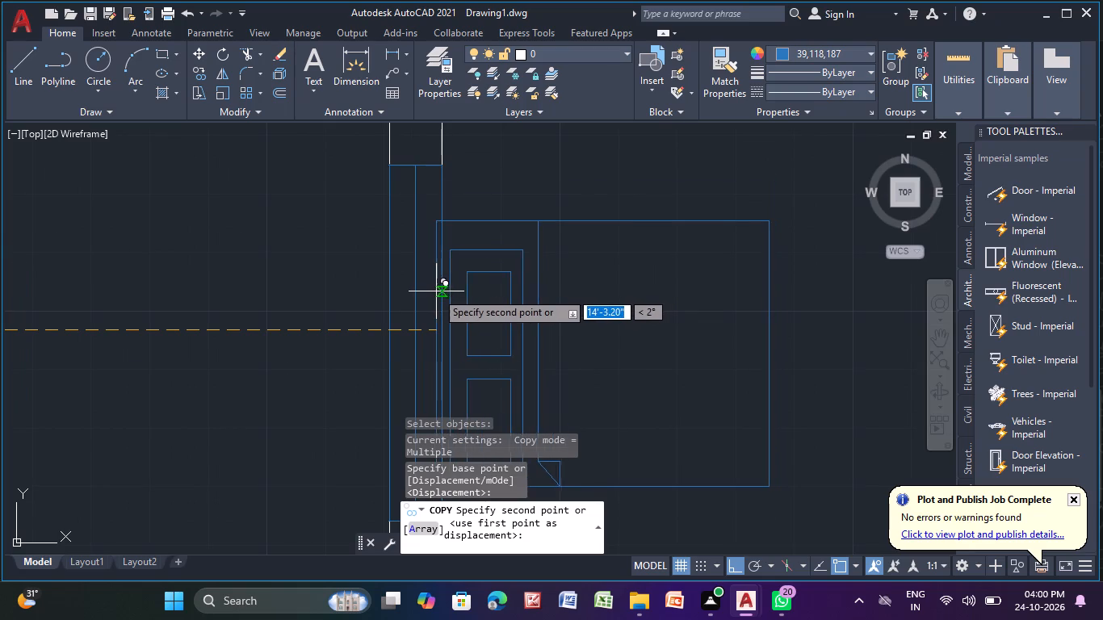
pyautogui.scroll(1, 440, 285)
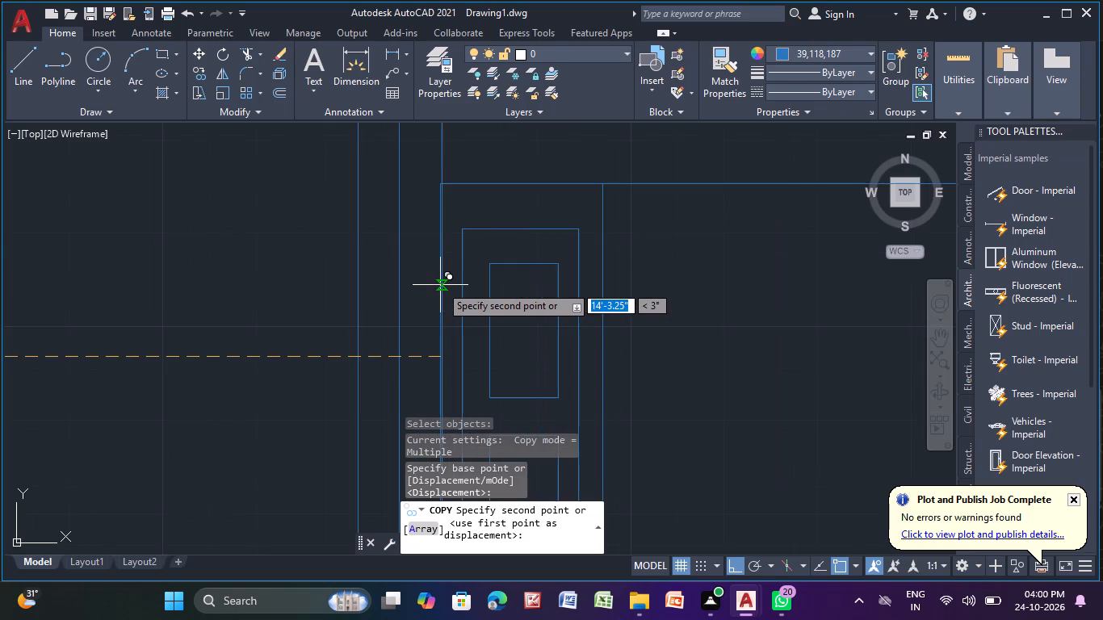
pyautogui.scroll(2, 440, 285)
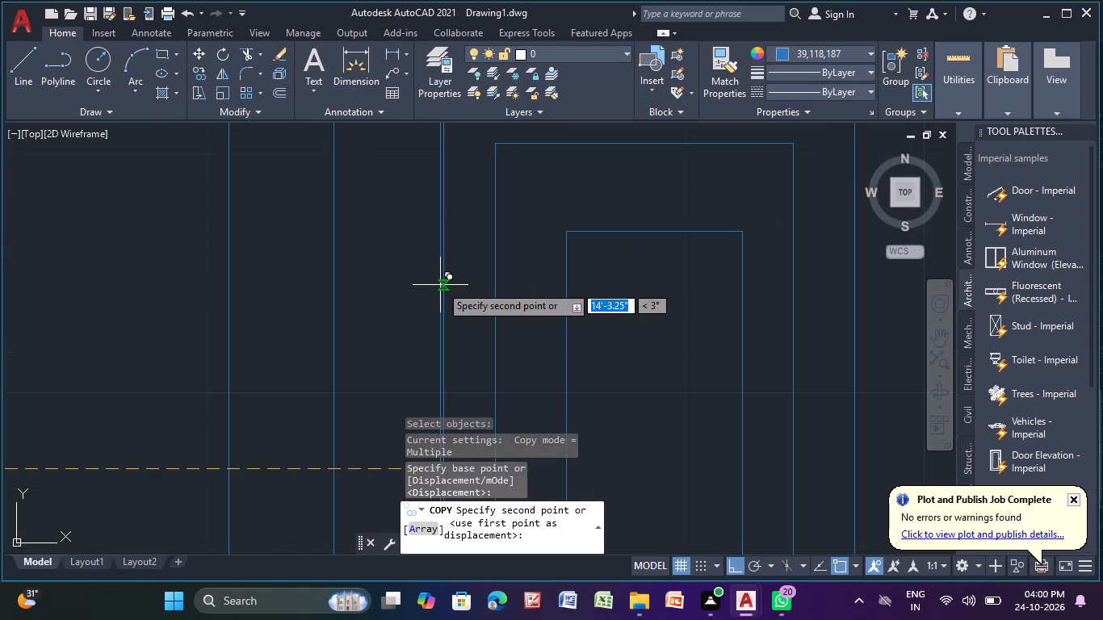
pyautogui.click(442, 286)
pyautogui.scroll(-2, 470, 283)
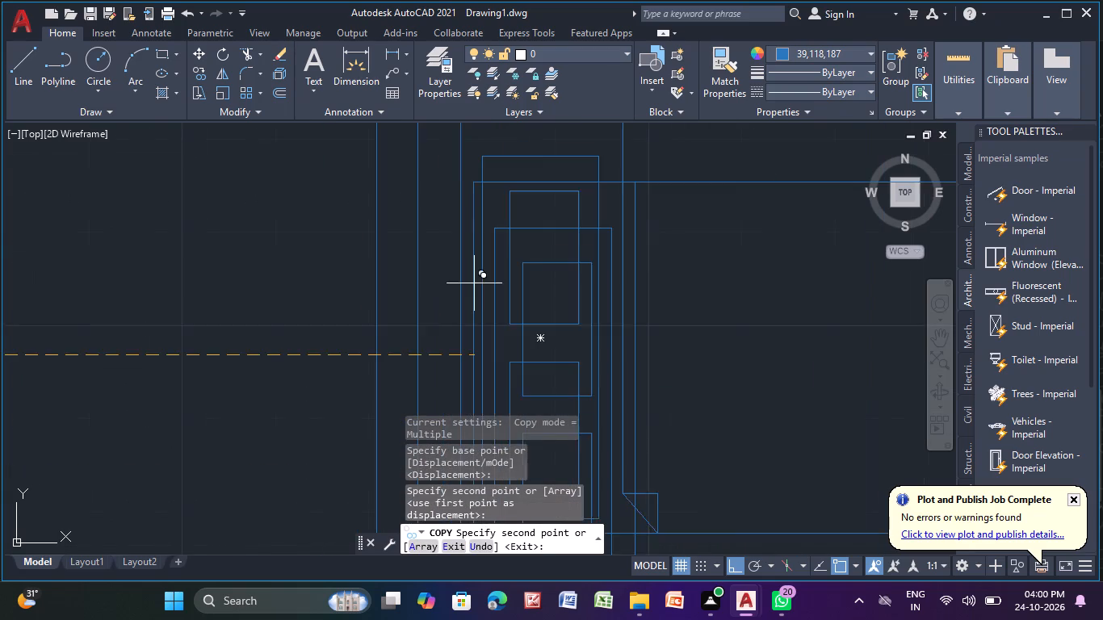
pyautogui.scroll(-1, 469, 293)
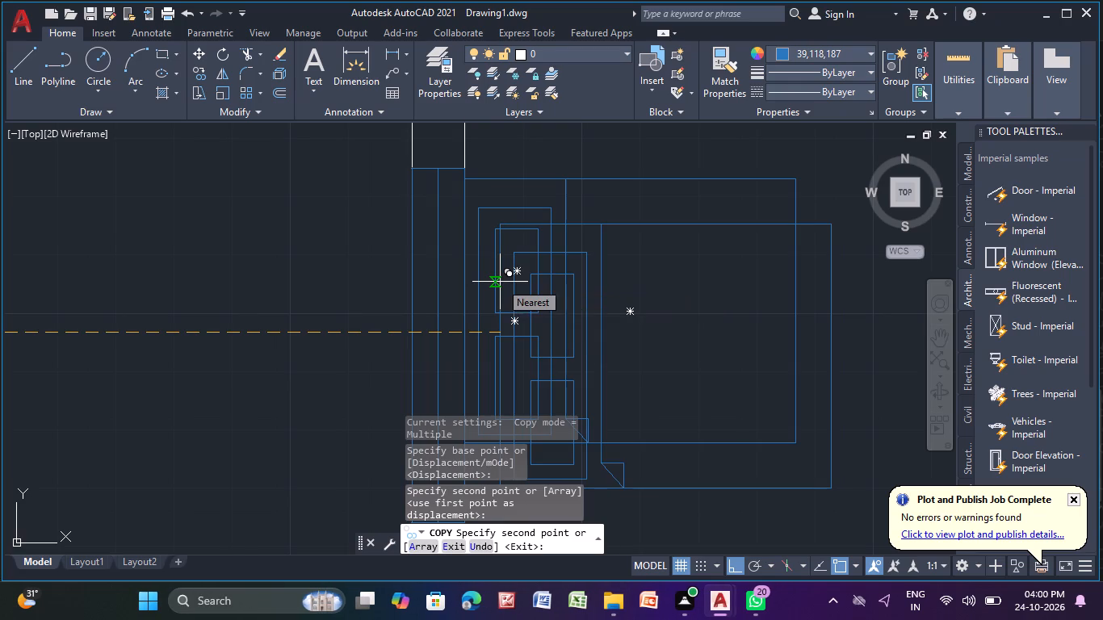
# Copy the bed above the staircase straight down into the room directly below the staircase, with its head at the left wall's window.
pyautogui.press('Escape')
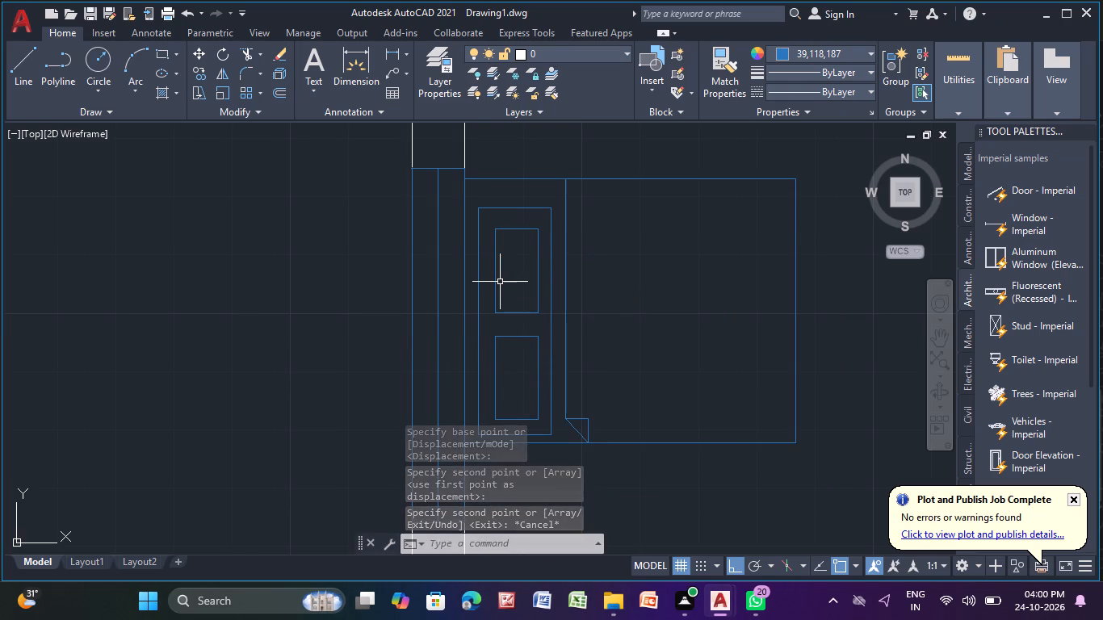
pyautogui.scroll(-1, 495, 299)
pyautogui.moveTo(493, 304); pyautogui.dragTo(480, 179, button='middle')
pyautogui.scroll(-3, 556, 256)
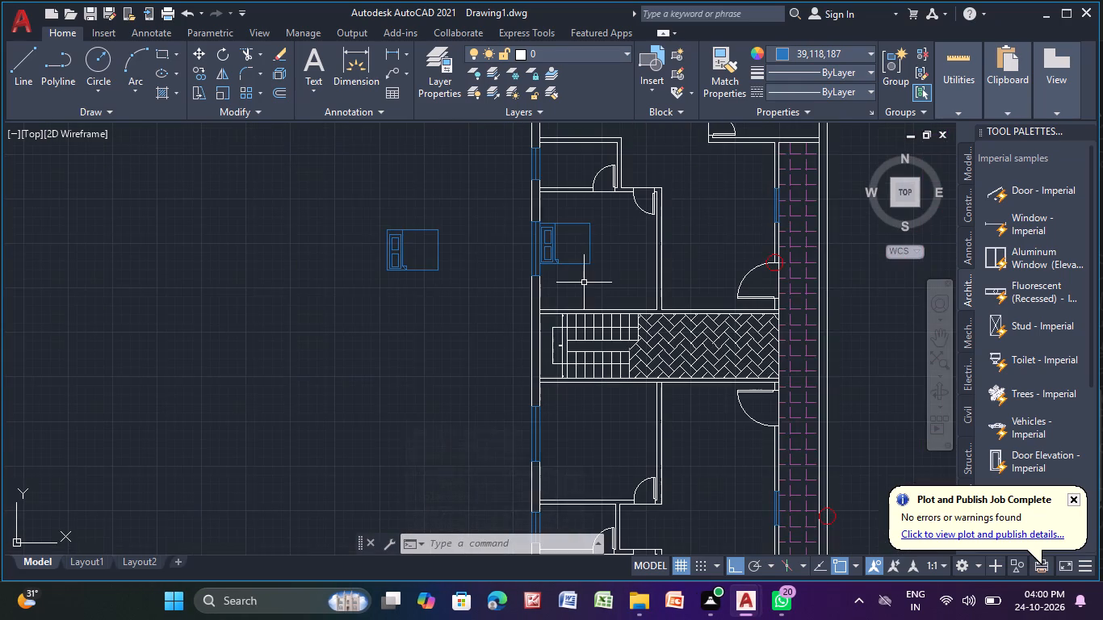
pyautogui.moveTo(581, 287); pyautogui.dragTo(520, 391, button='middle')
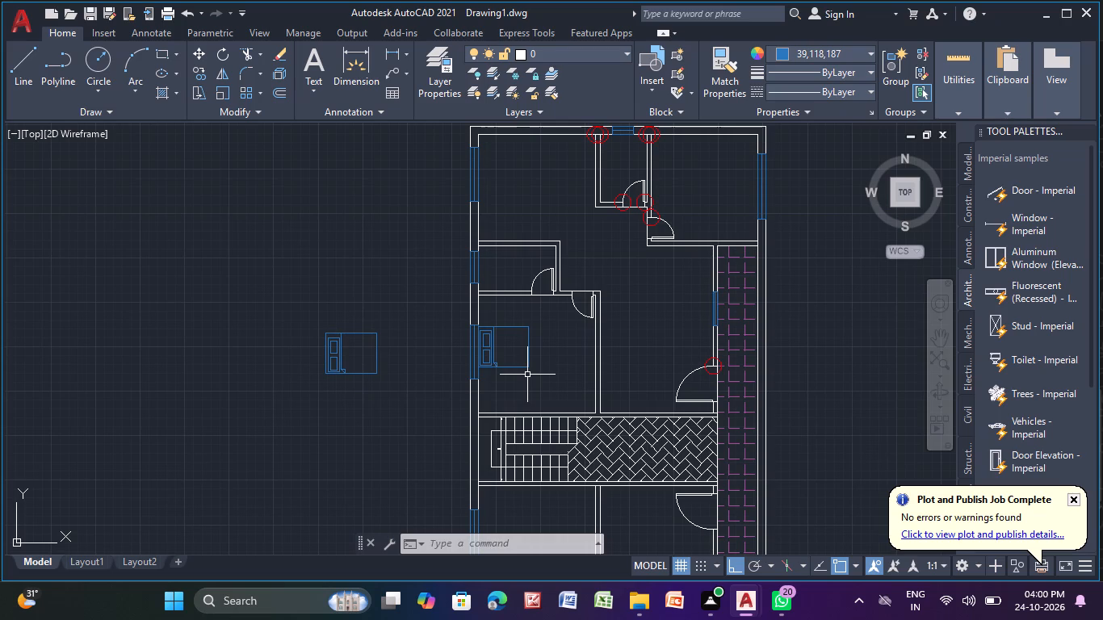
pyautogui.click(525, 364)
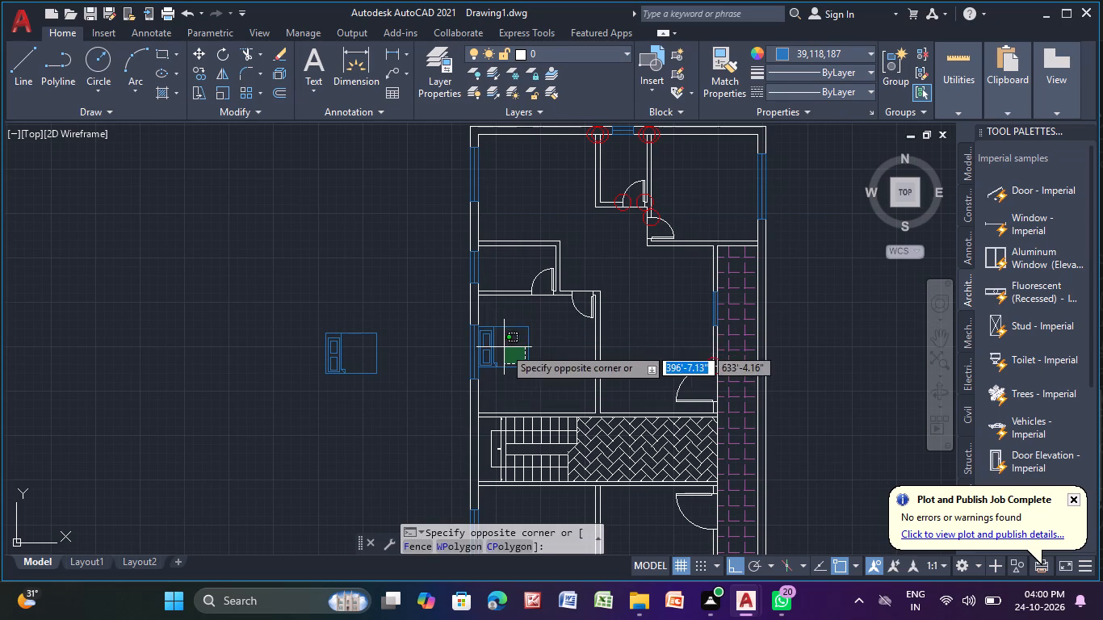
pyautogui.click(504, 347)
pyautogui.click(490, 330)
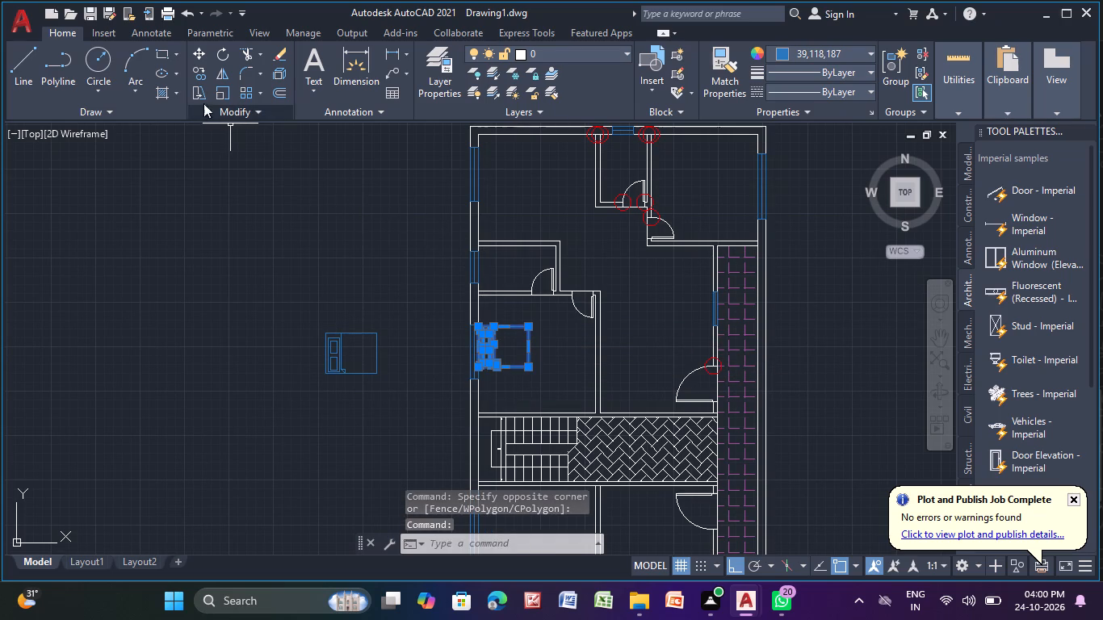
pyautogui.click(204, 77)
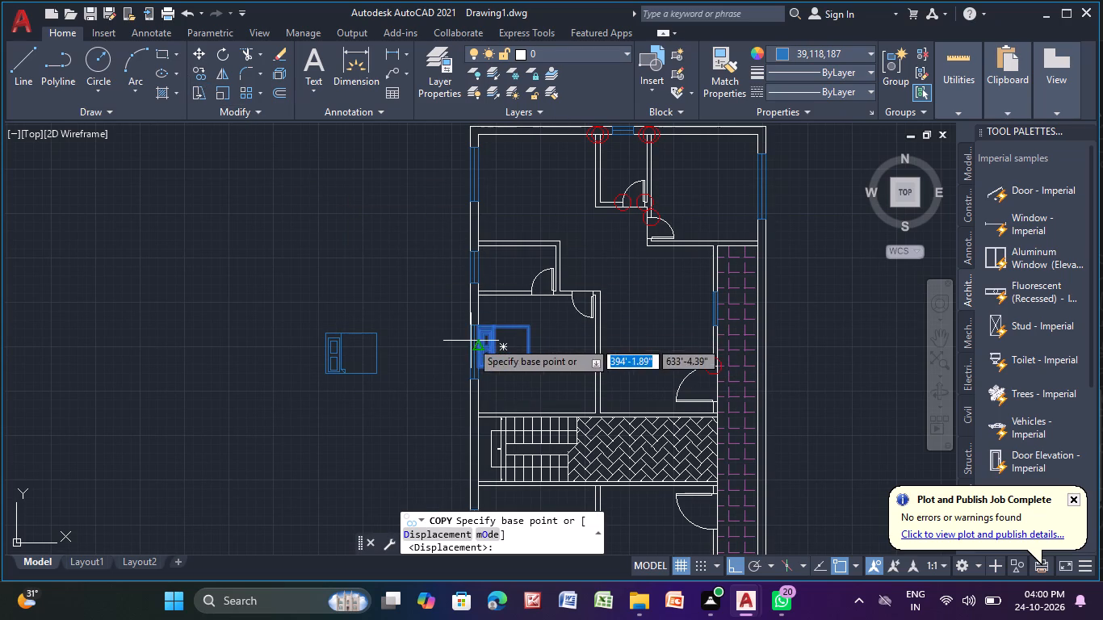
pyautogui.click(471, 341)
pyautogui.moveTo(497, 384); pyautogui.dragTo(451, 174, button='middle')
pyautogui.scroll(1, 452, 174)
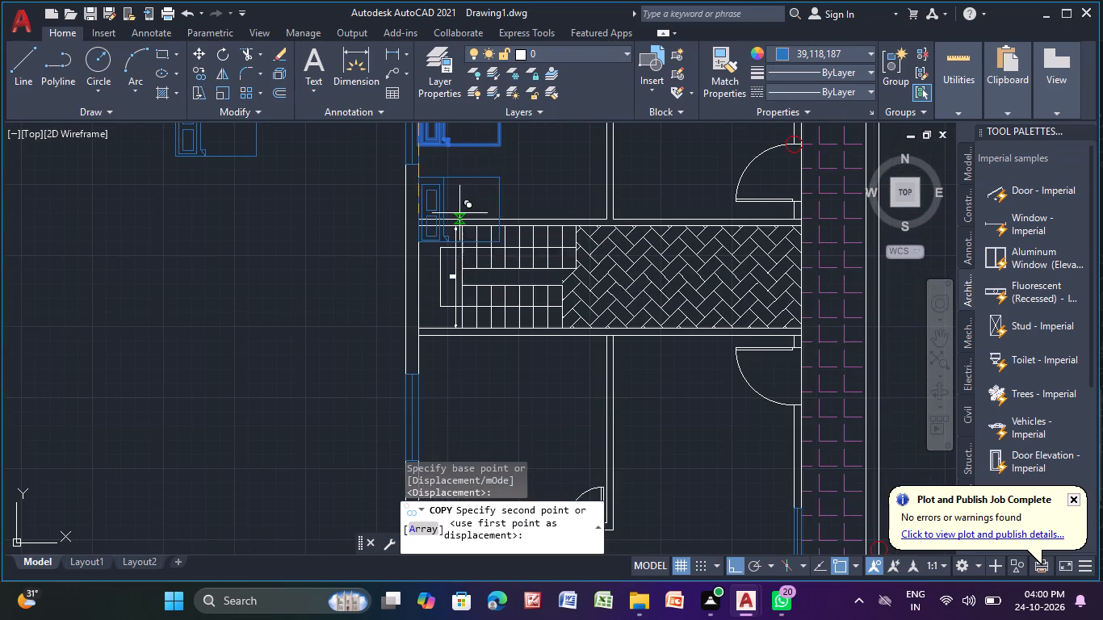
pyautogui.moveTo(476, 375); pyautogui.dragTo(443, 308, button='middle')
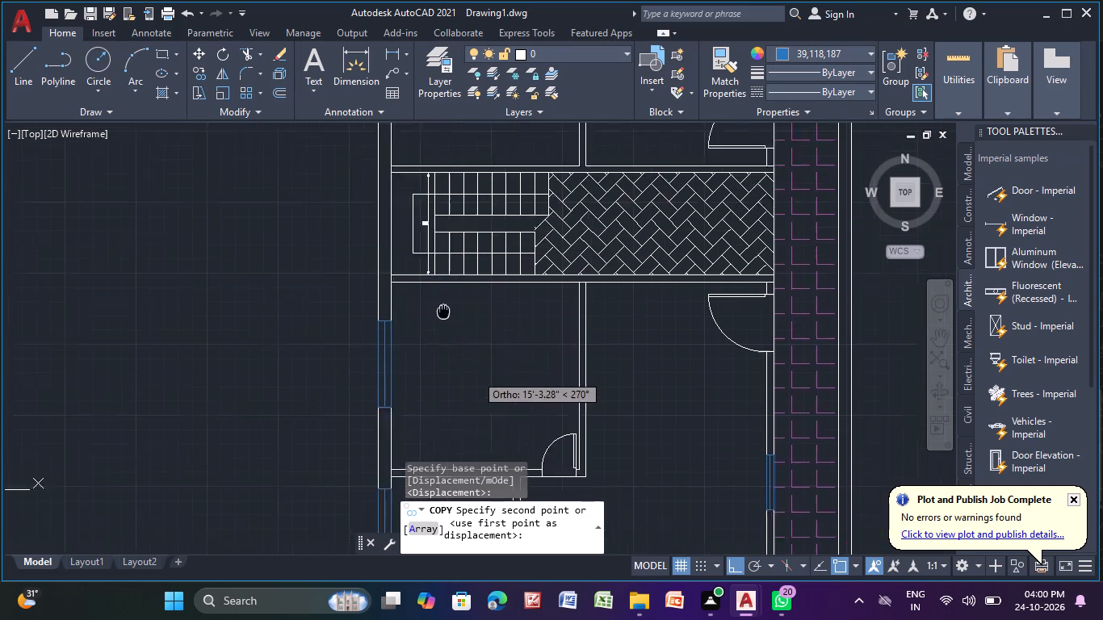
pyautogui.moveTo(443, 308); pyautogui.dragTo(396, 232, button='middle')
pyautogui.click(374, 284)
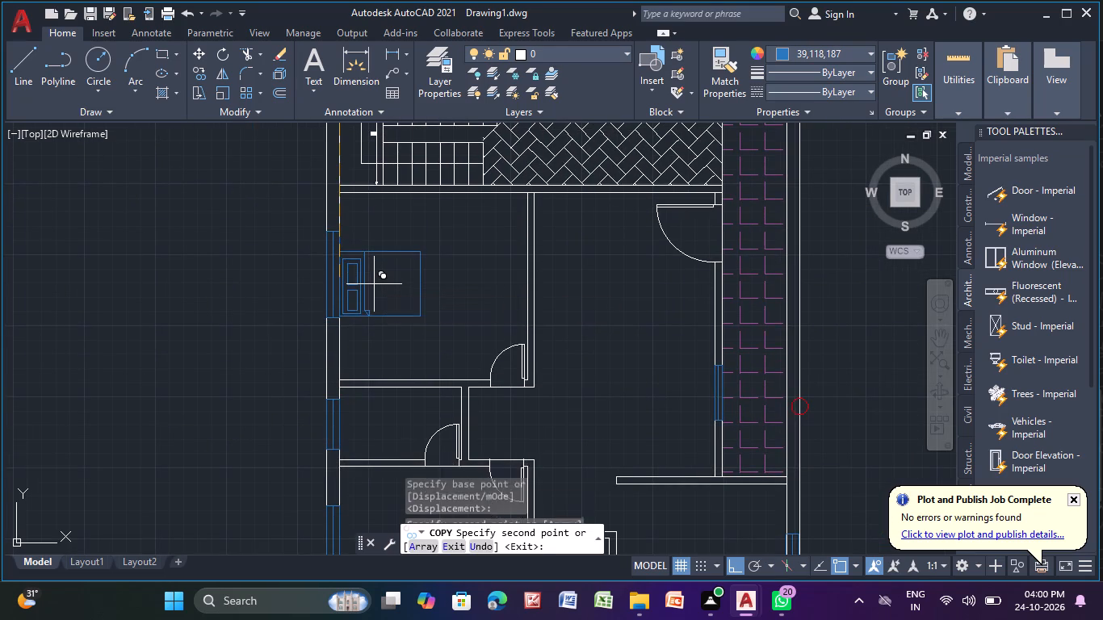
# Place another copy of the bed in the plan's bottom-left room, with its head at the left wall's window.
pyautogui.moveTo(413, 295); pyautogui.dragTo(382, 195, button='middle')
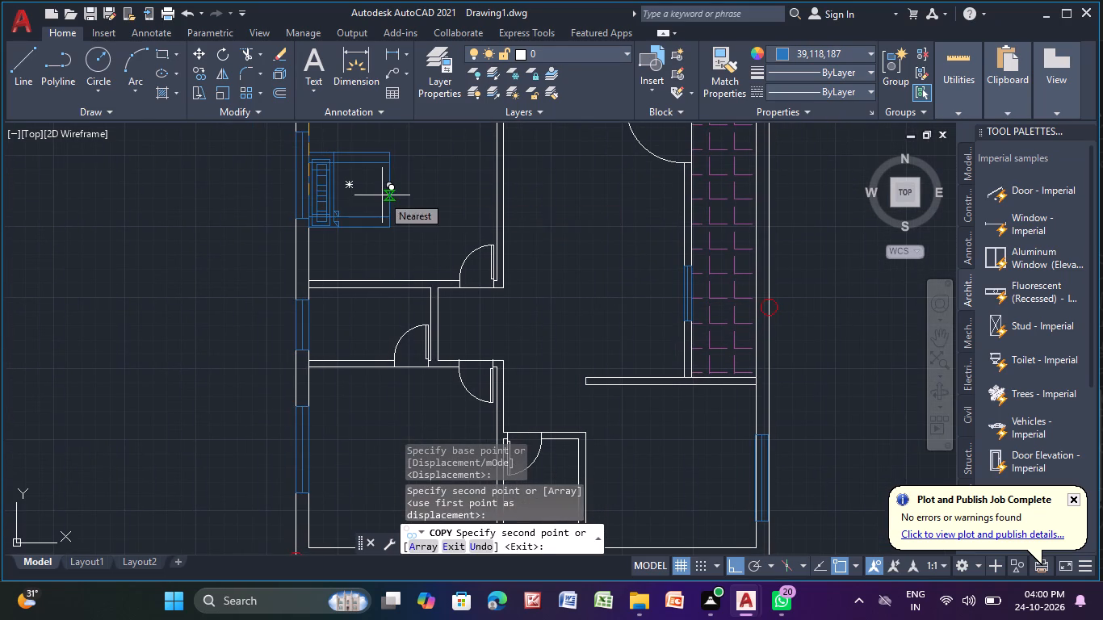
pyautogui.moveTo(354, 332); pyautogui.dragTo(346, 177, button='middle')
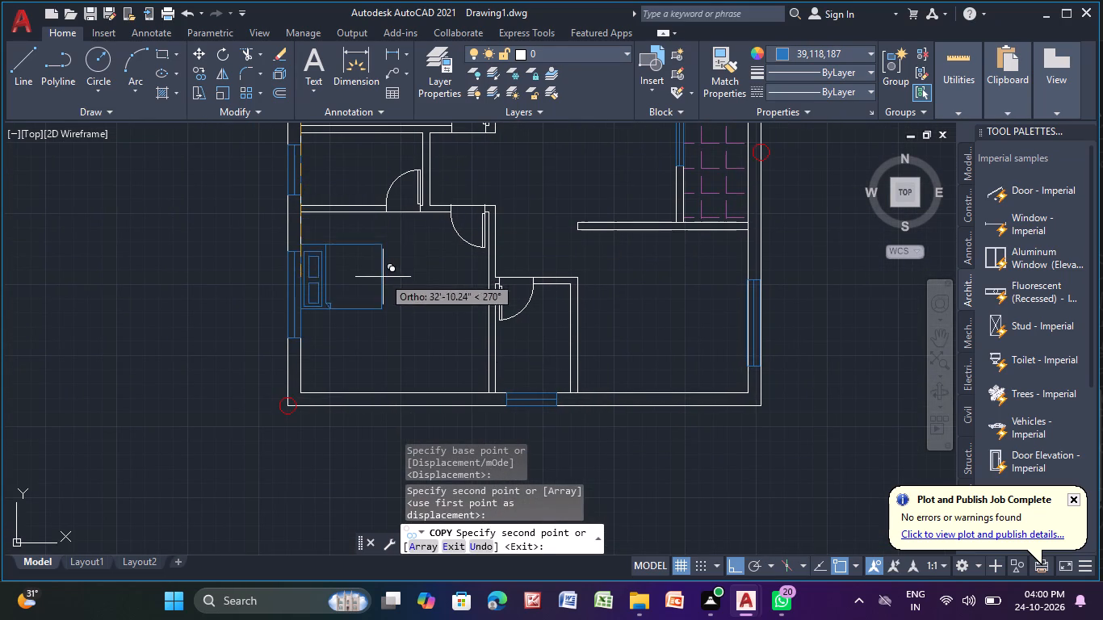
pyautogui.click(380, 295)
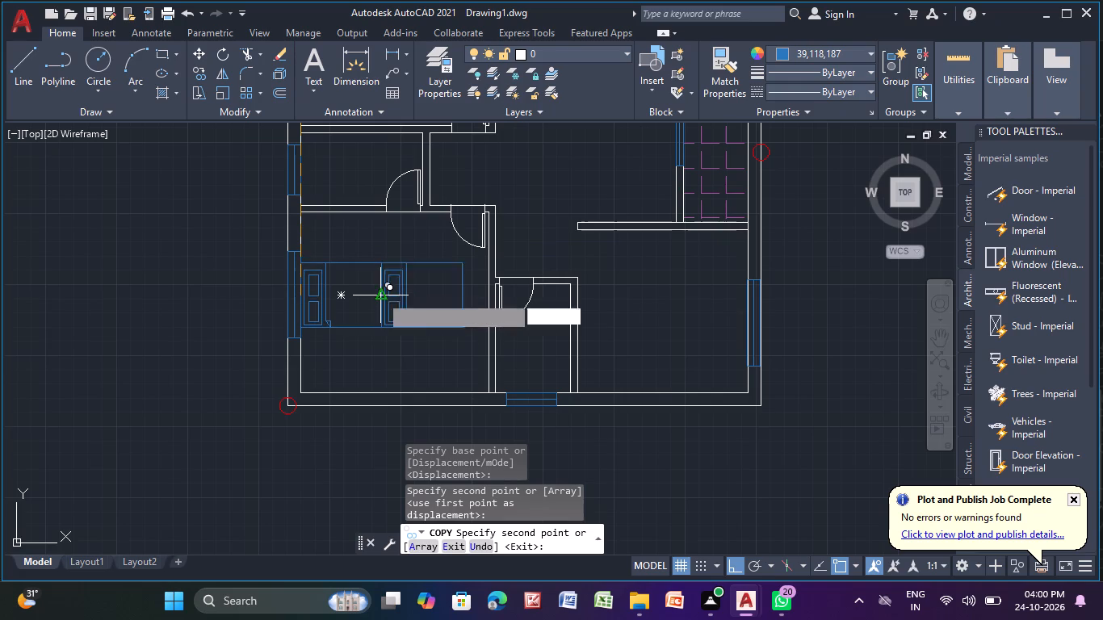
pyautogui.press('Escape')
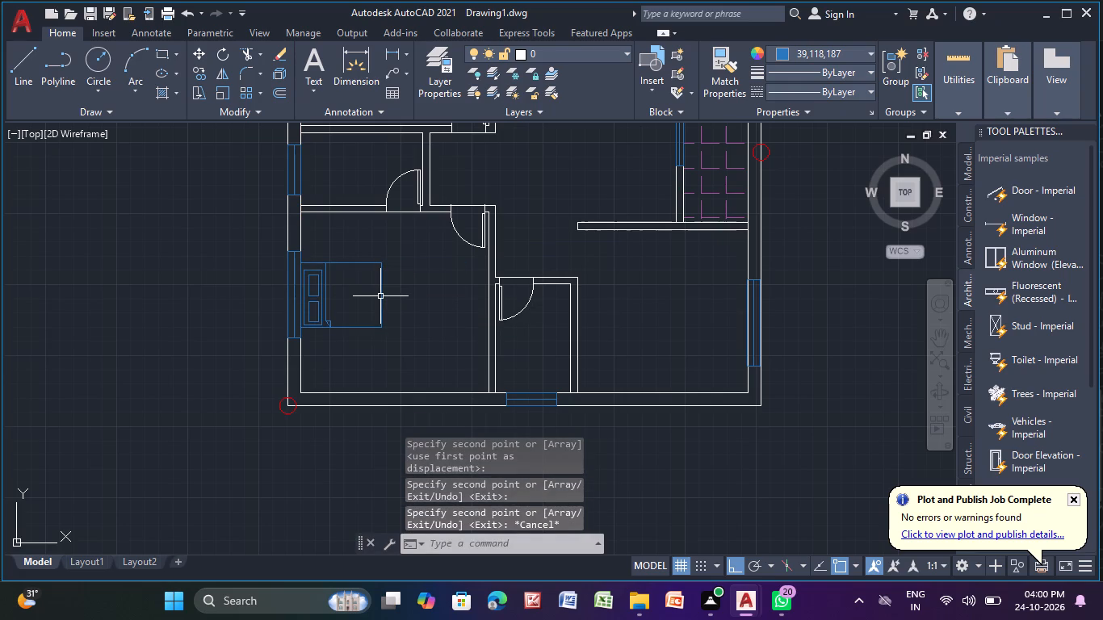
# Move the original bed from outside the plan into the top-right room, head against its left partition wall, using polar tracking instead of ortho.
pyautogui.scroll(-2, 380, 296)
pyautogui.moveTo(380, 295); pyautogui.dragTo(389, 454, button='middle')
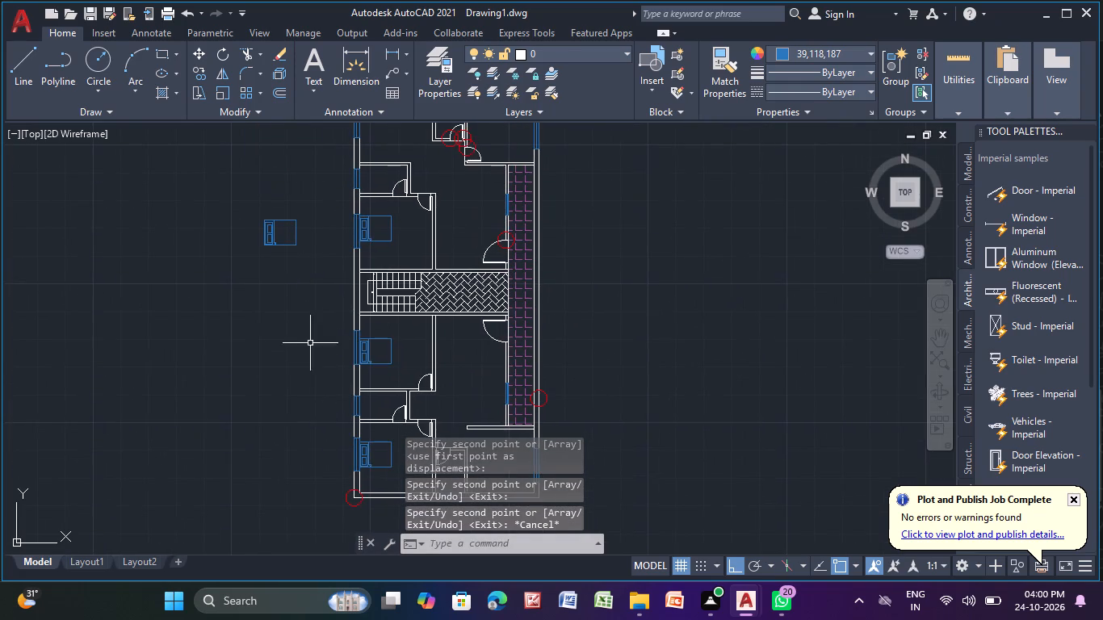
pyautogui.click(274, 243)
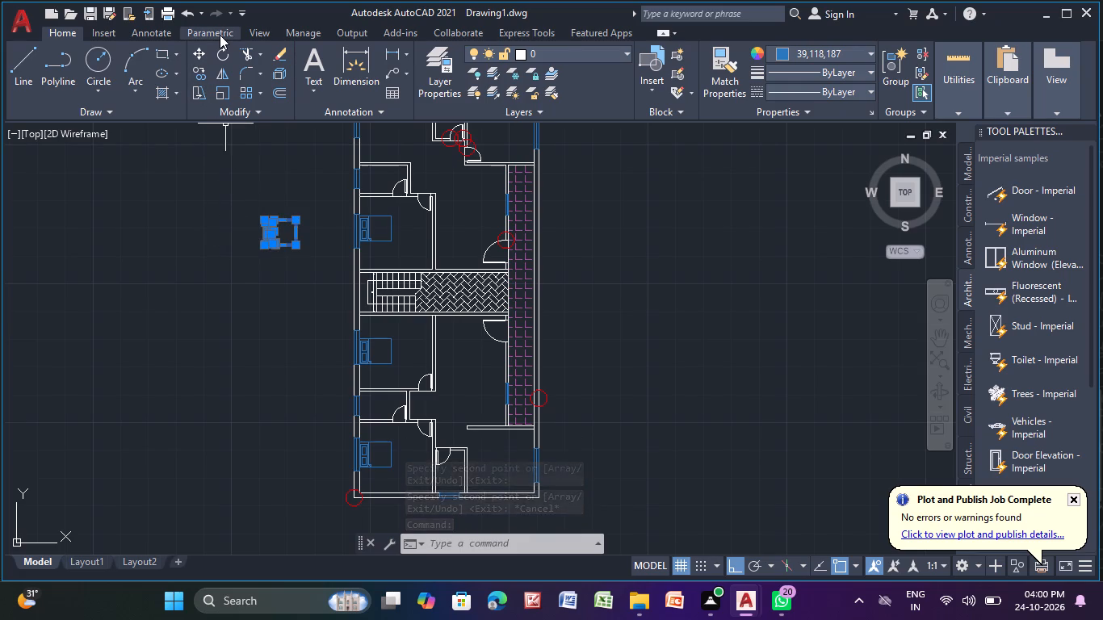
pyautogui.click(202, 54)
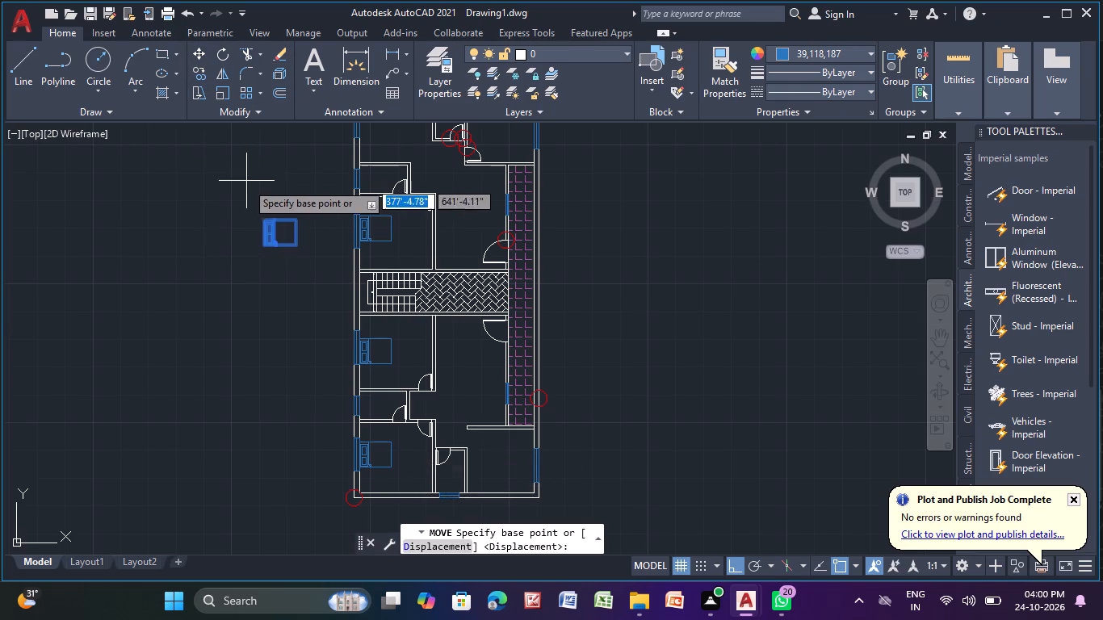
pyautogui.click(258, 230)
pyautogui.moveTo(410, 172); pyautogui.dragTo(363, 270, button='middle')
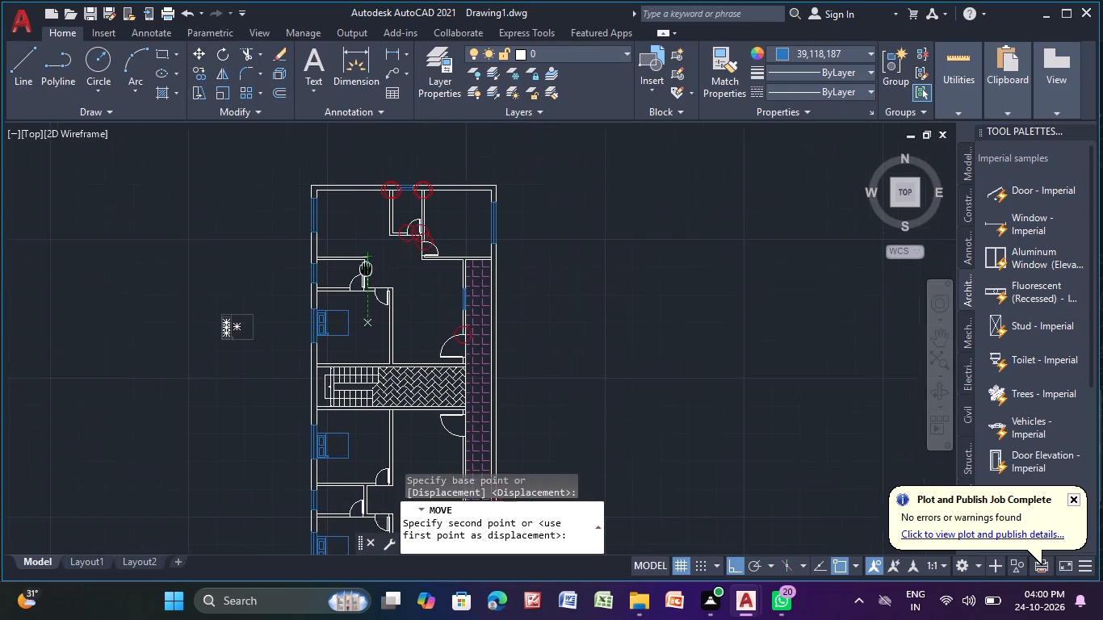
pyautogui.moveTo(363, 270); pyautogui.dragTo(361, 275, button='middle')
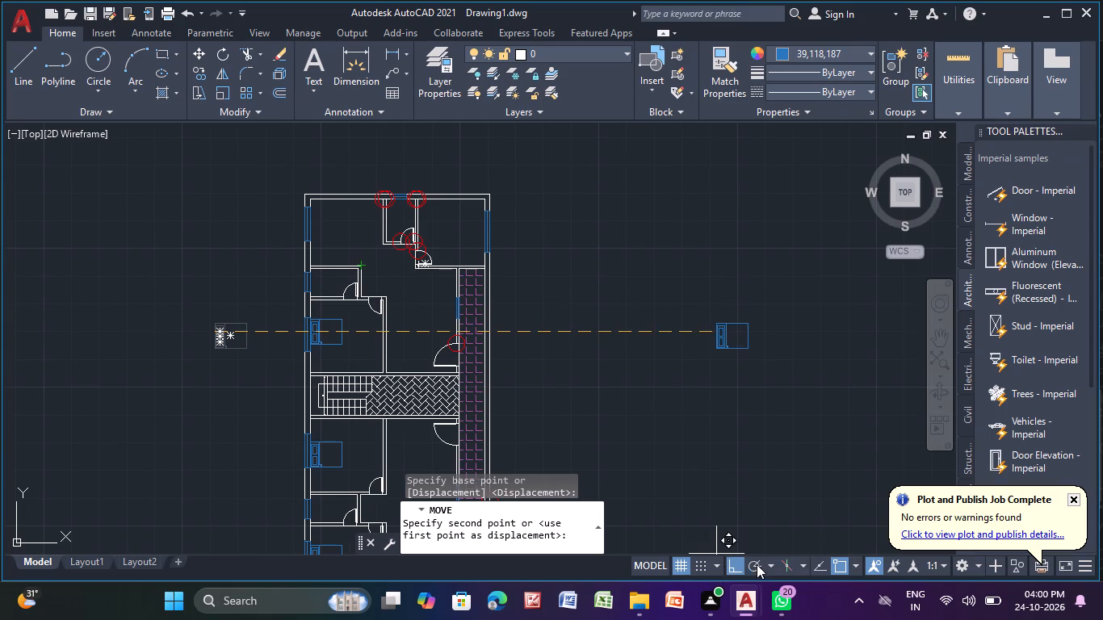
pyautogui.click(757, 564)
pyautogui.scroll(4, 442, 219)
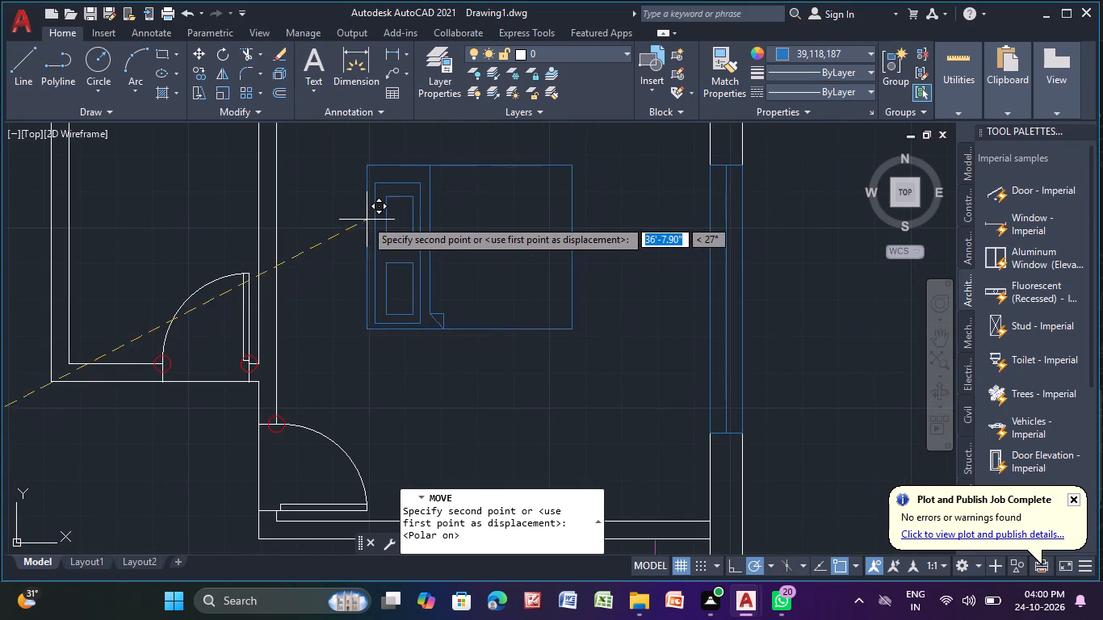
pyautogui.click(276, 220)
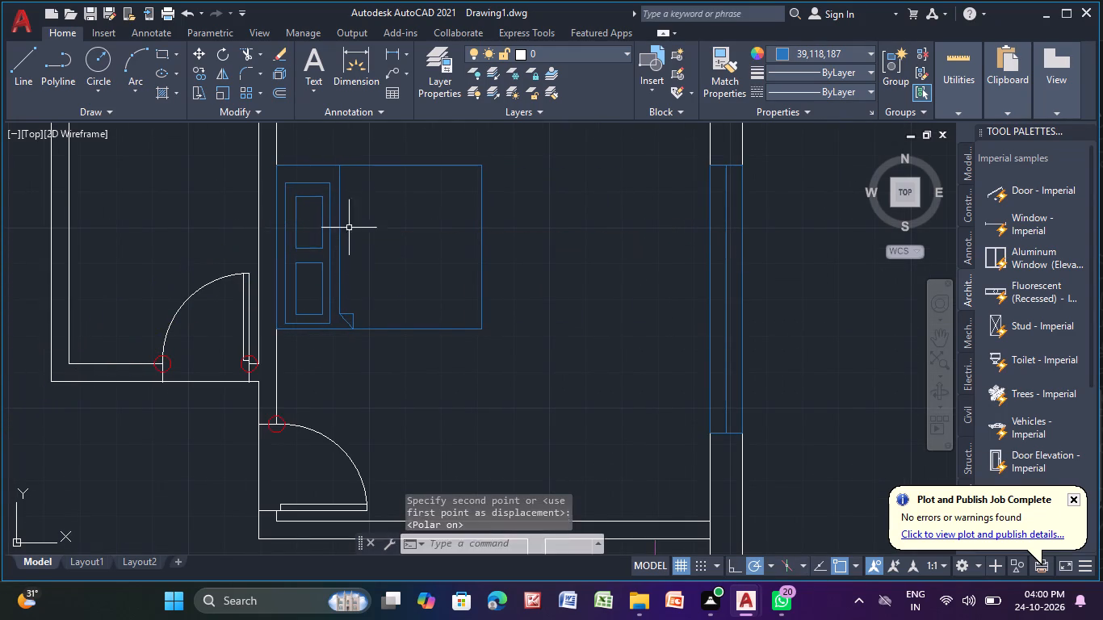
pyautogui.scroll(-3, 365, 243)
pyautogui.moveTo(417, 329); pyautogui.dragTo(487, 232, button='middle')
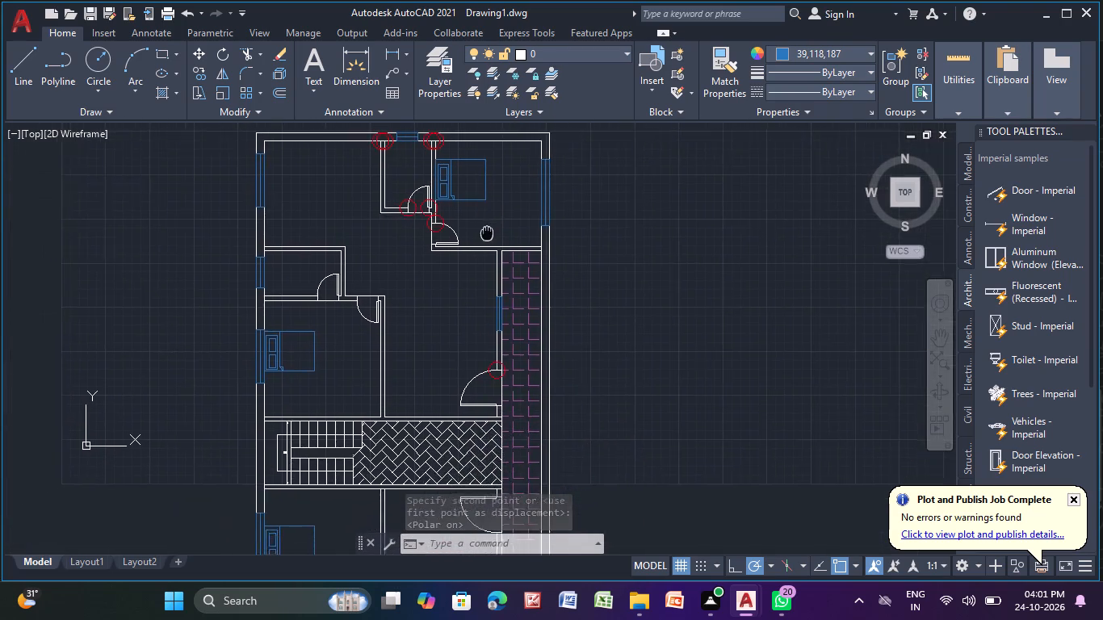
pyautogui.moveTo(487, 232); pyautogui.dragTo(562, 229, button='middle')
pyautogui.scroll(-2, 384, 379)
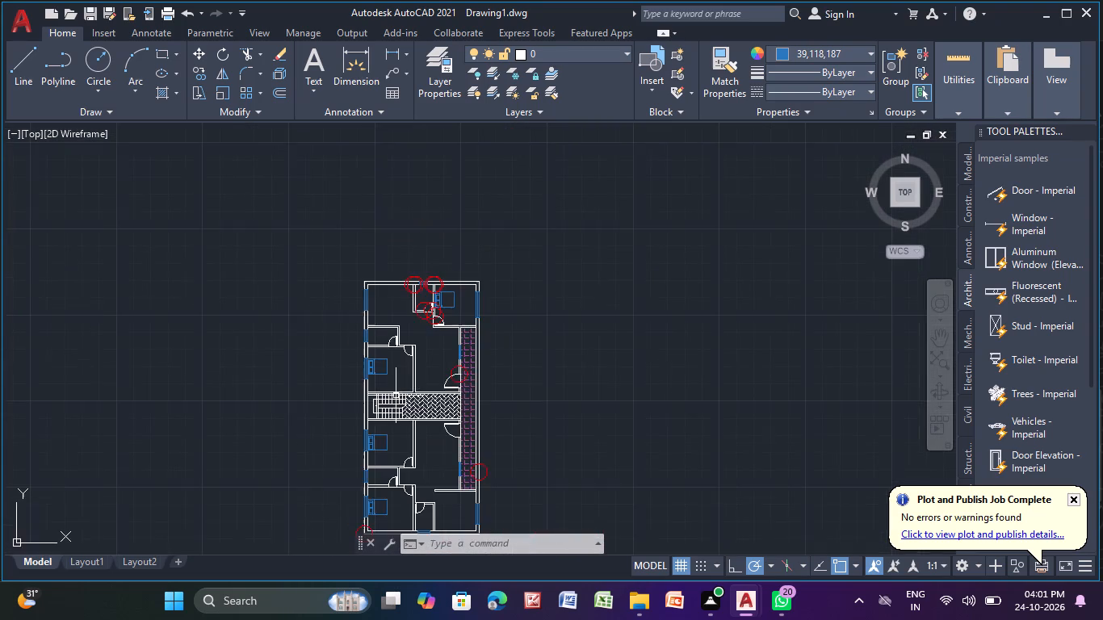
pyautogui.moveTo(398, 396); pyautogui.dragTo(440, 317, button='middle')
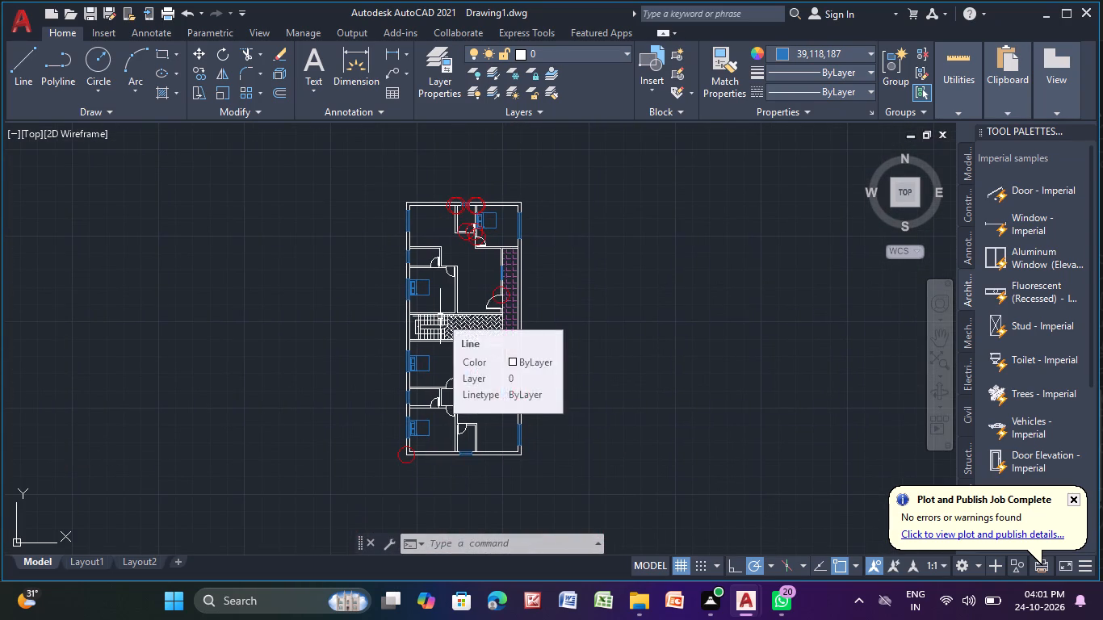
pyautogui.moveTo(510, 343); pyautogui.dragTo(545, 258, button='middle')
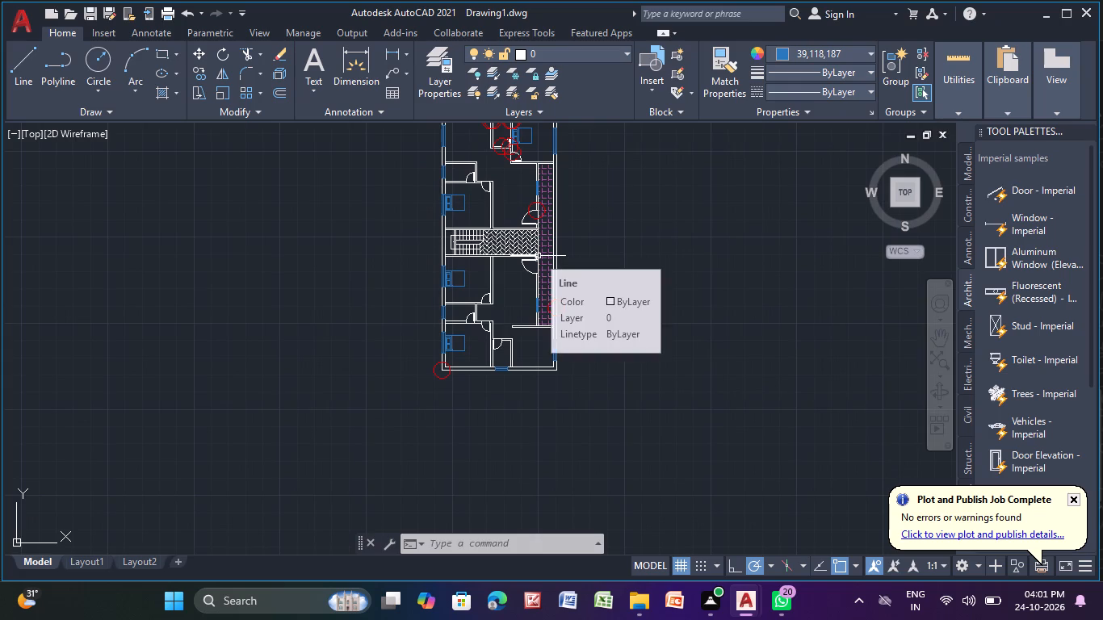
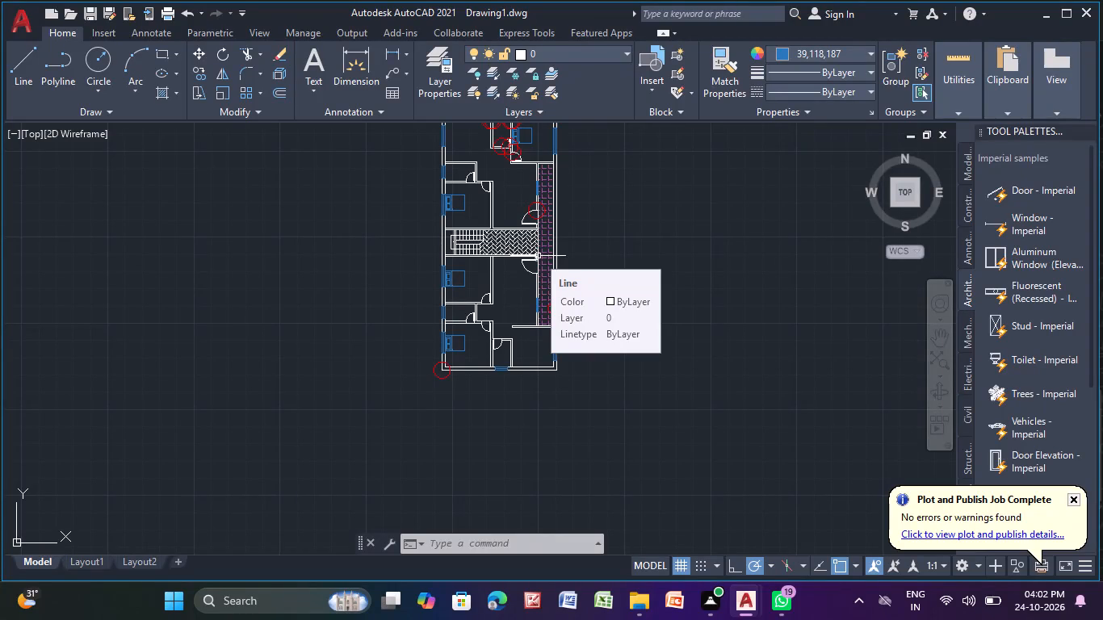
# Insert the Toilet - Imperial block outside the plan, beside the upper part of the right exterior wall.
pyautogui.scroll(1, 513, 195)
pyautogui.moveTo(513, 194); pyautogui.dragTo(523, 277, button='middle')
pyautogui.scroll(2, 460, 298)
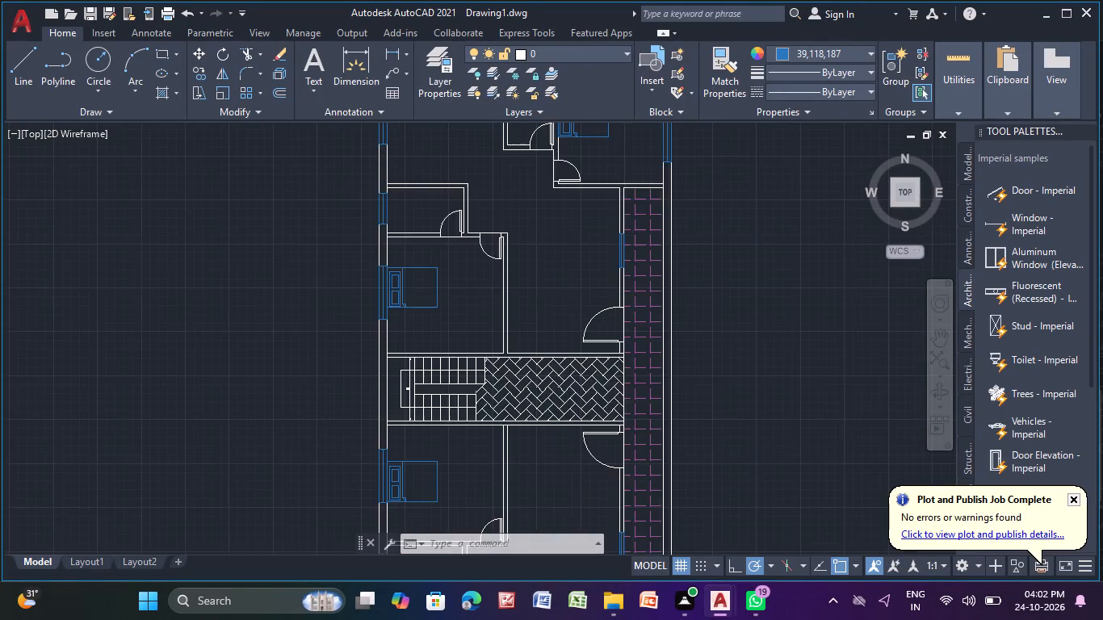
pyautogui.moveTo(455, 277); pyautogui.dragTo(405, 425, button='middle')
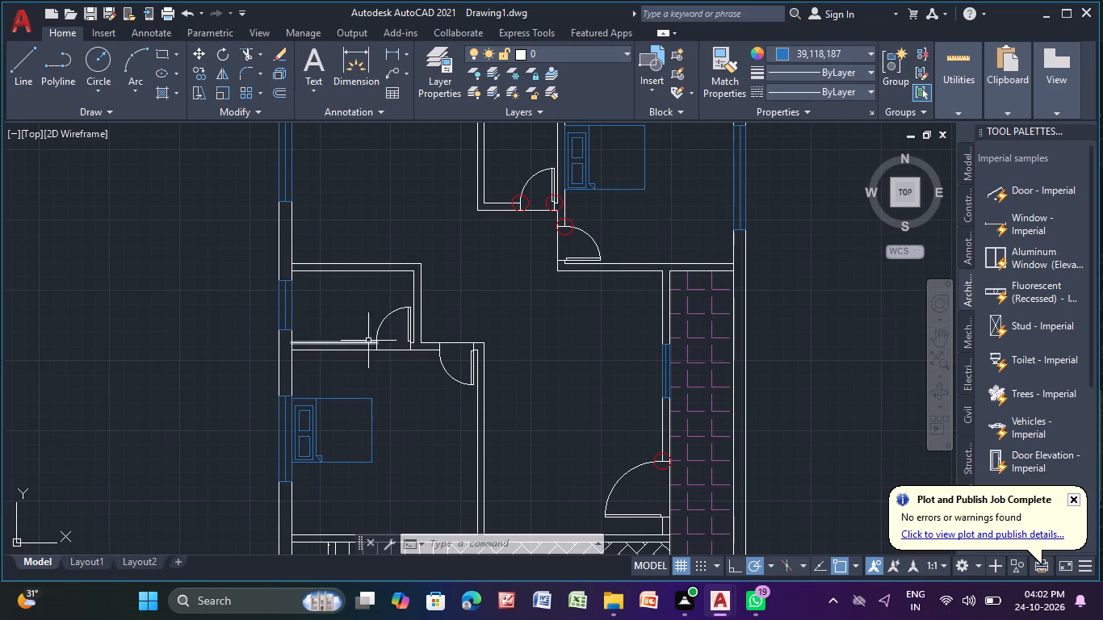
pyautogui.click(1025, 364)
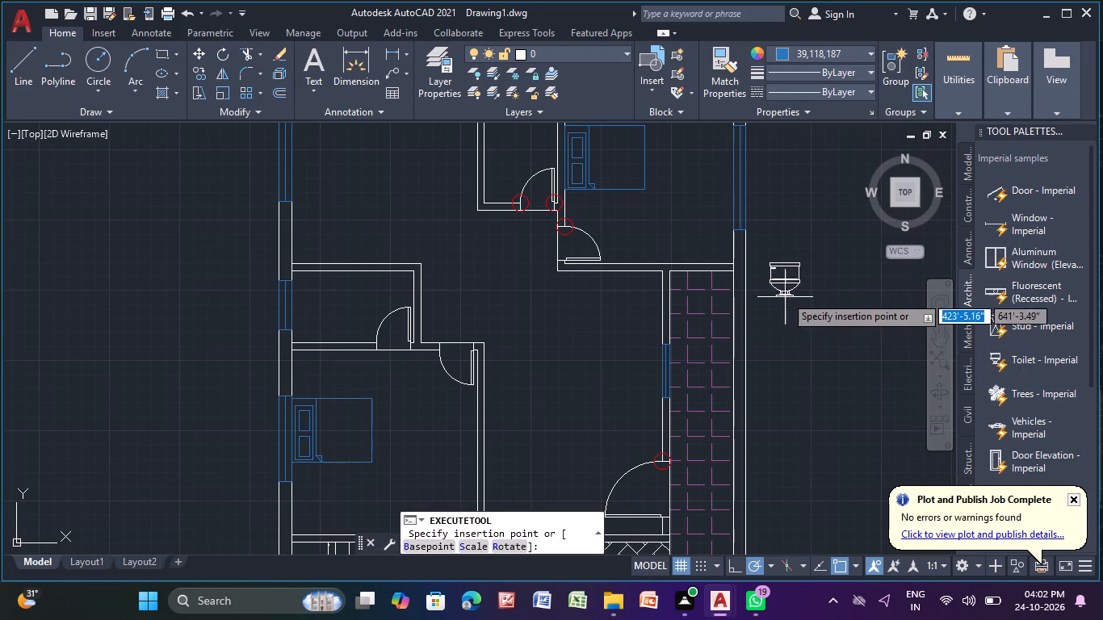
pyautogui.click(785, 294)
# Switch the inserted toilet block from its front elevation to its plan view.
pyautogui.click(785, 294)
pyautogui.scroll(3, 830, 292)
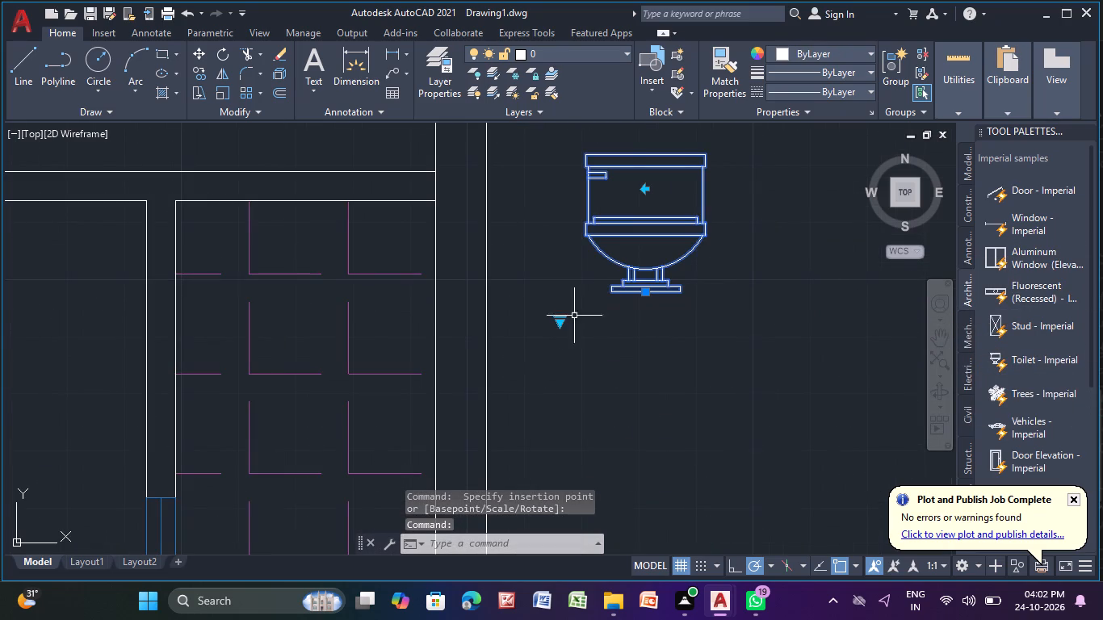
pyautogui.click(557, 325)
pyautogui.click(625, 353)
pyautogui.scroll(-2, 686, 362)
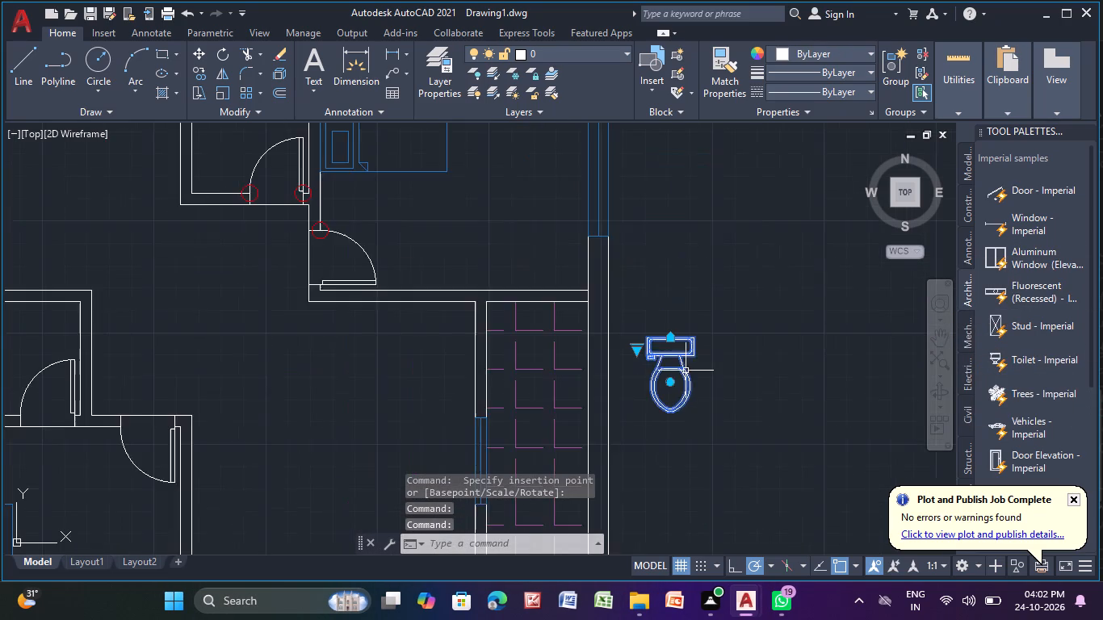
# Copy the toilet into the top bathroom, with its tank against the top wall's inner face at the window.
pyautogui.moveTo(686, 371); pyautogui.dragTo(723, 337, button='middle')
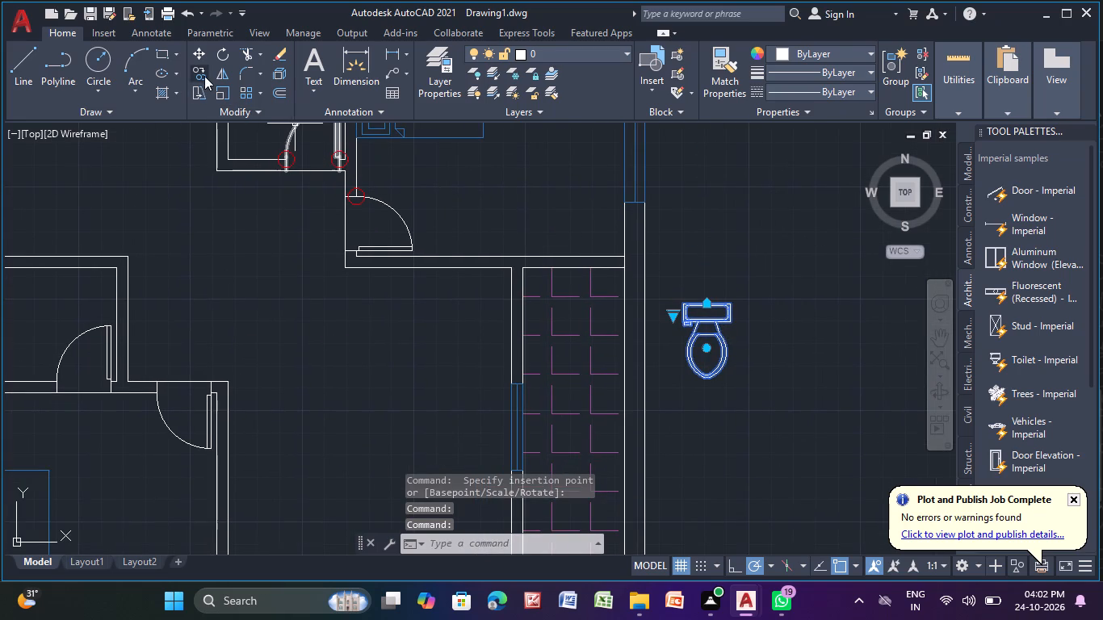
pyautogui.click(204, 73)
pyautogui.click(710, 326)
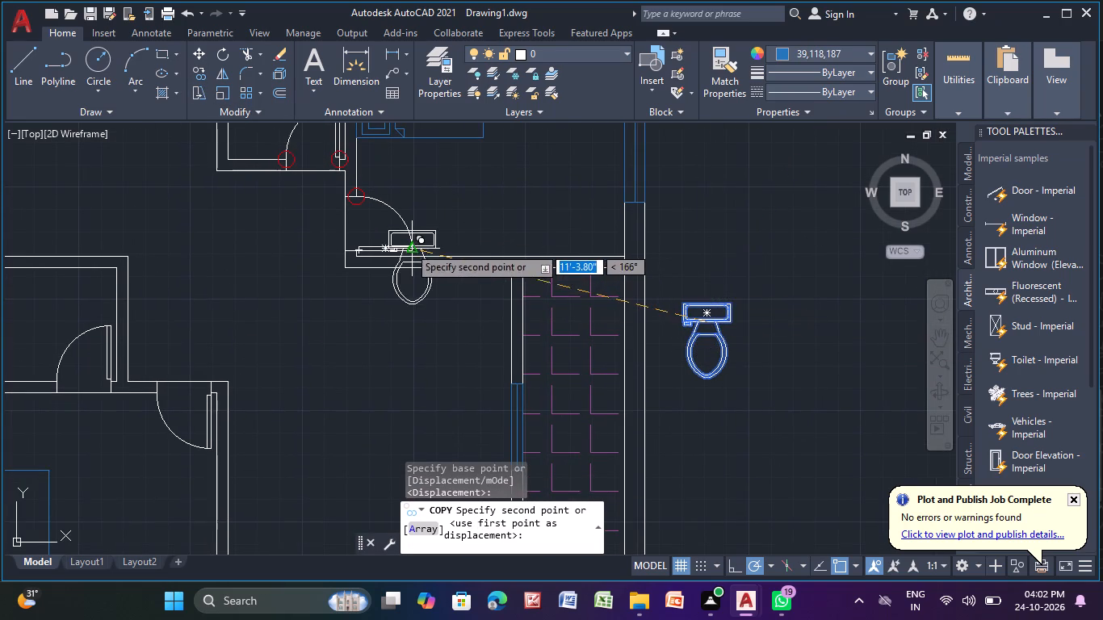
pyautogui.moveTo(401, 237); pyautogui.dragTo(515, 368, button='middle')
pyautogui.moveTo(431, 234); pyautogui.dragTo(455, 431, button='middle')
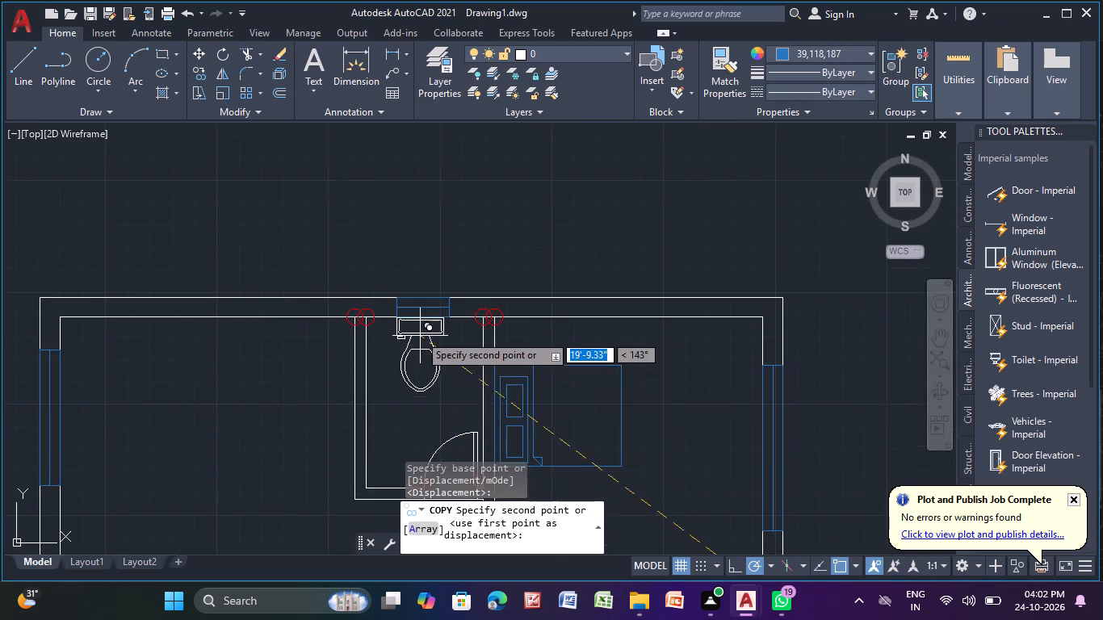
pyautogui.scroll(3, 419, 334)
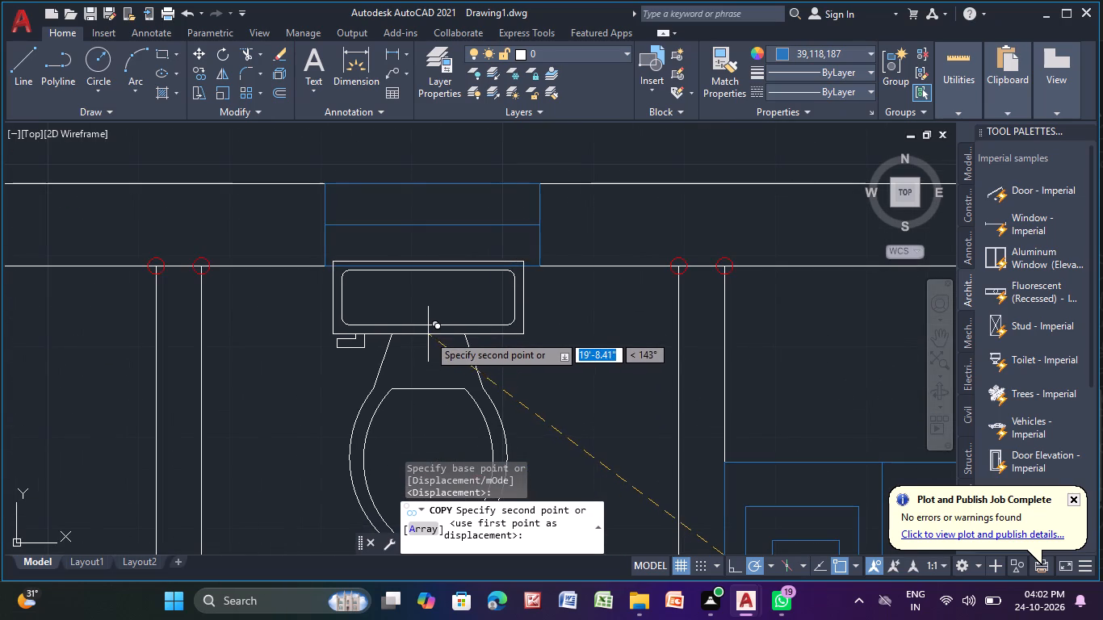
pyautogui.scroll(1, 427, 338)
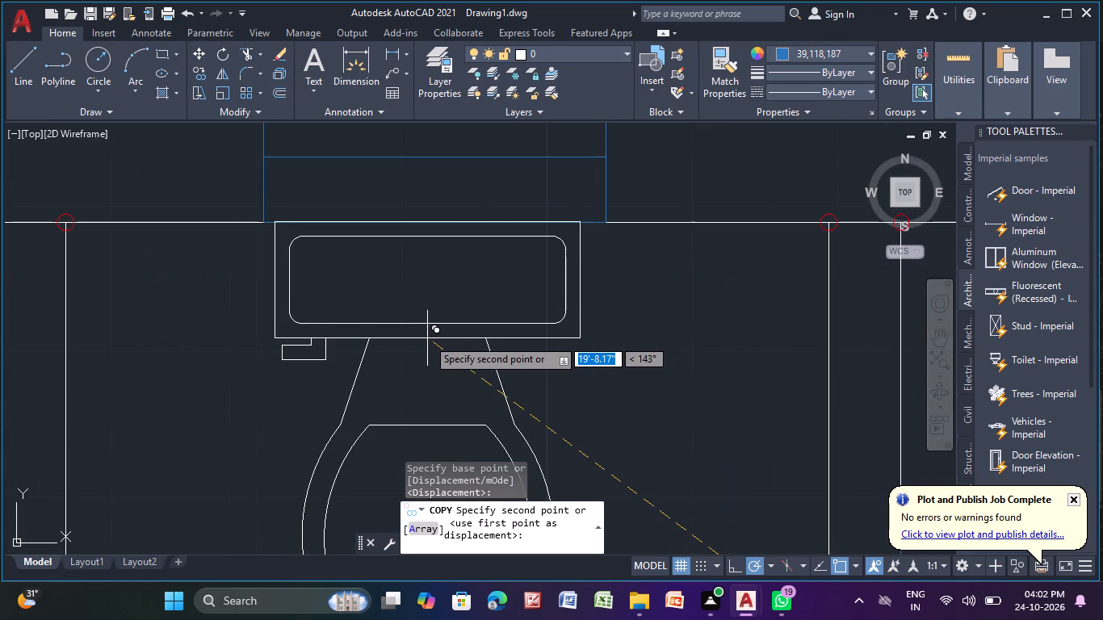
pyautogui.click(425, 339)
# Place another toilet copy in the left-side bathroom above the staircase, with its tank against that room's upper wall.
pyautogui.scroll(-2, 456, 378)
pyautogui.moveTo(470, 407); pyautogui.dragTo(441, 246, button='middle')
pyautogui.moveTo(408, 379); pyautogui.dragTo(702, 348, button='middle')
pyautogui.scroll(-2, 452, 303)
pyautogui.moveTo(411, 312); pyautogui.dragTo(617, 306, button='middle')
pyautogui.moveTo(505, 401); pyautogui.dragTo(451, 194, button='middle')
pyautogui.moveTo(388, 325); pyautogui.dragTo(393, 314, button='middle')
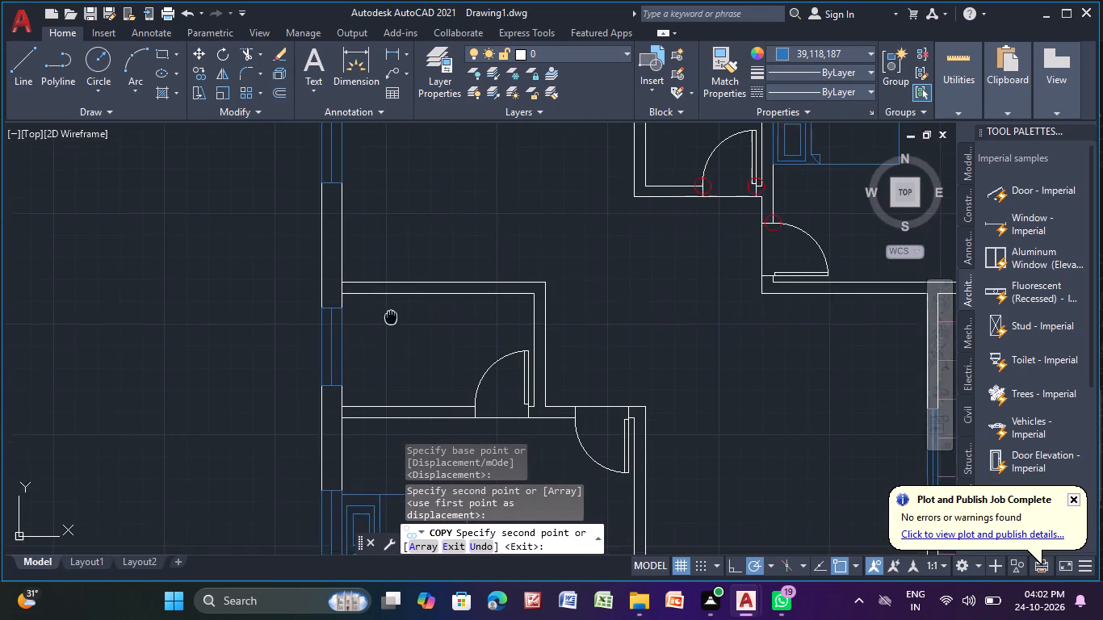
pyautogui.moveTo(393, 314); pyautogui.dragTo(400, 290, button='middle')
pyautogui.scroll(3, 400, 290)
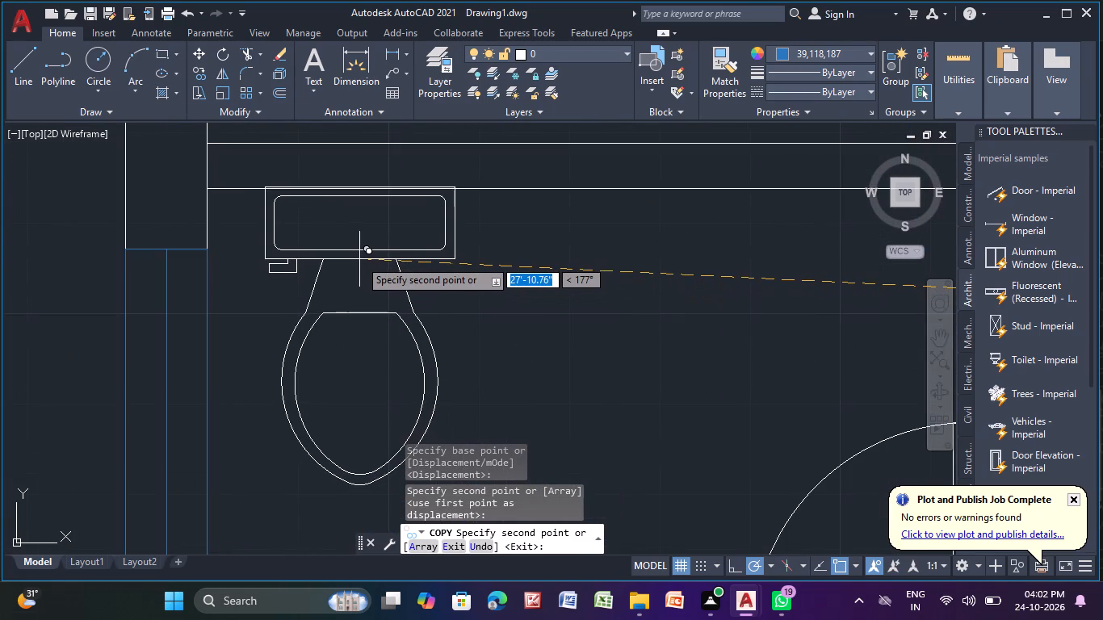
pyautogui.scroll(2, 356, 260)
pyautogui.moveTo(356, 260); pyautogui.dragTo(355, 274, button='middle')
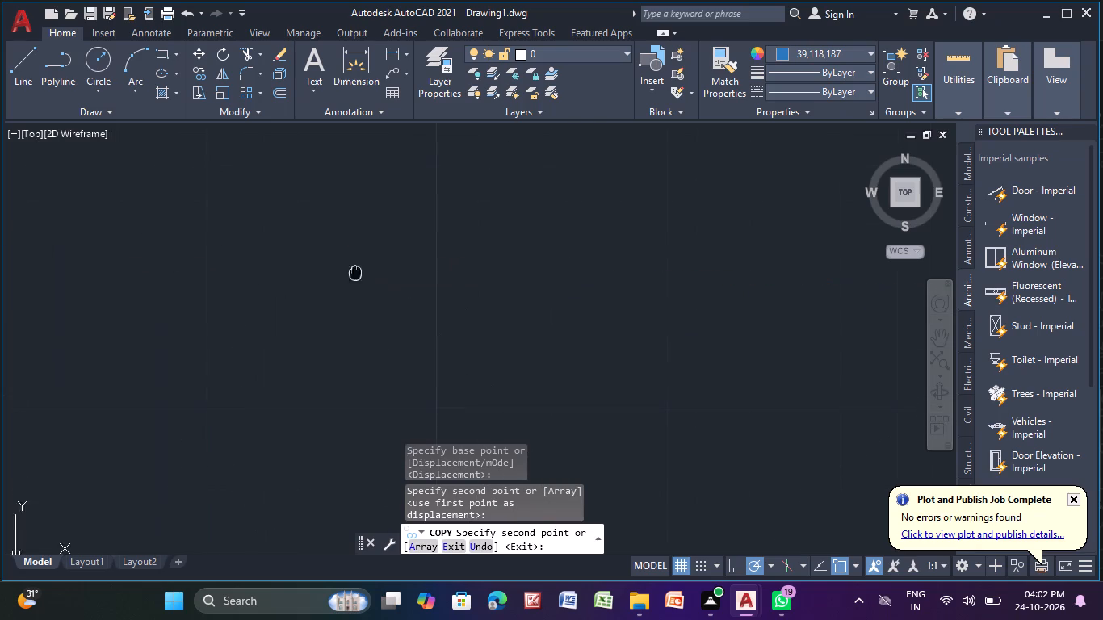
pyautogui.moveTo(355, 274); pyautogui.dragTo(344, 362, button='middle')
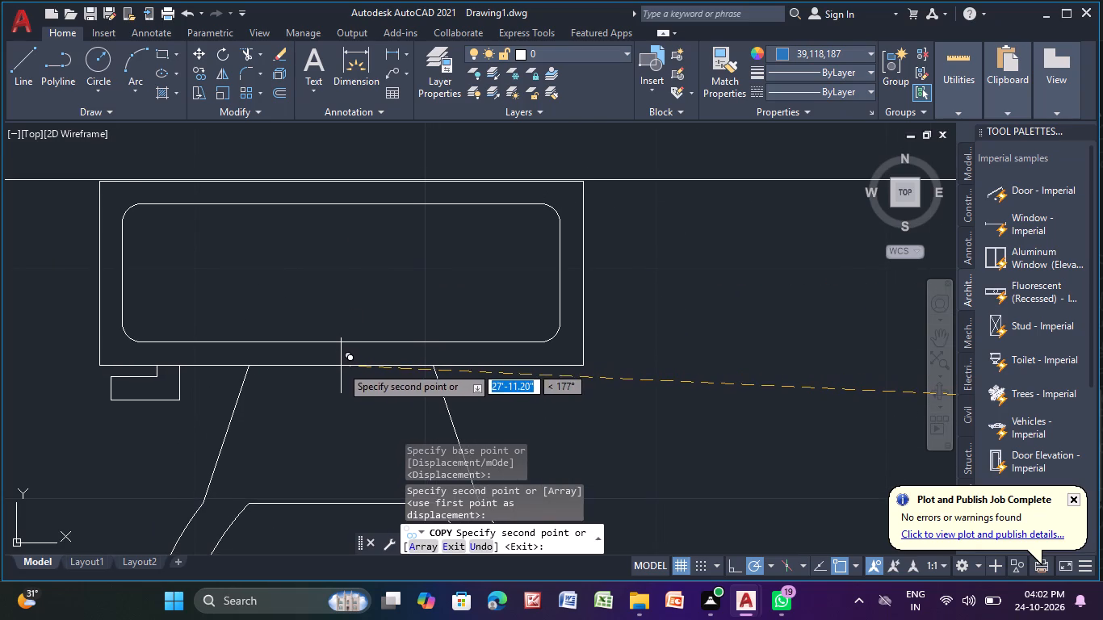
pyautogui.click(340, 364)
pyautogui.scroll(-5, 340, 364)
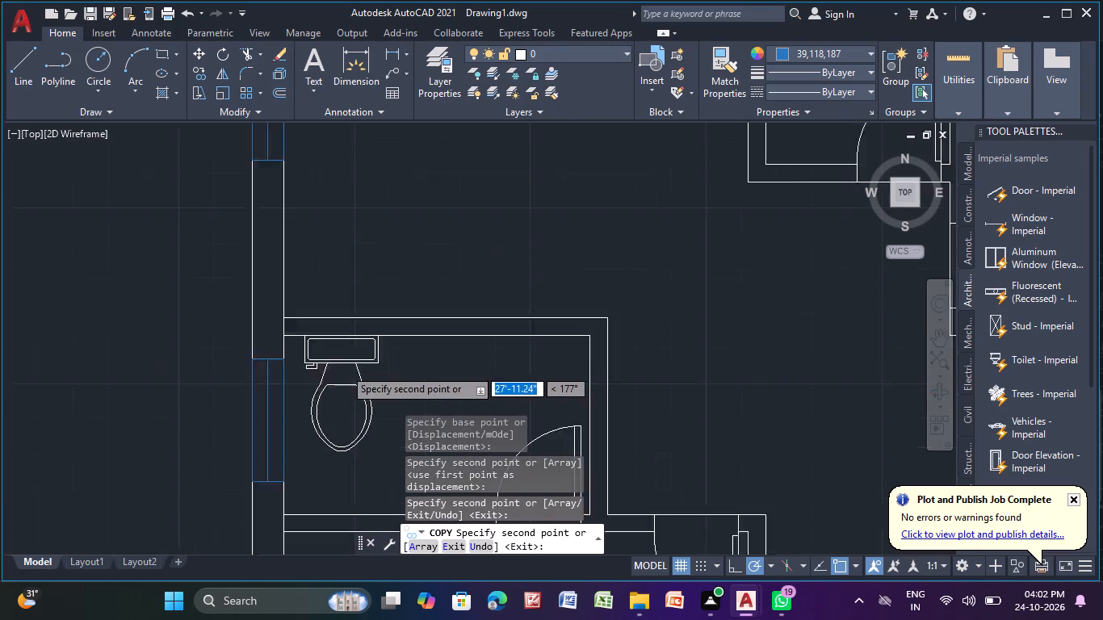
pyautogui.moveTo(389, 382); pyautogui.dragTo(380, 147, button='middle')
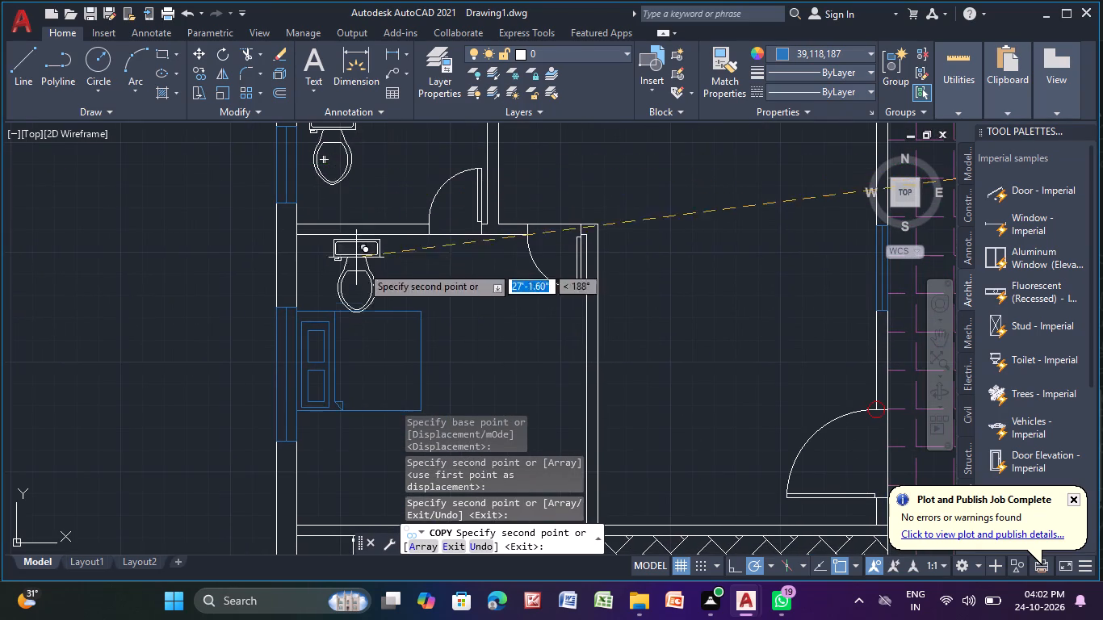
pyautogui.moveTo(364, 300); pyautogui.dragTo(354, 147, button='middle')
pyautogui.scroll(-2, 481, 230)
pyautogui.moveTo(480, 250); pyautogui.dragTo(263, 294, button='middle')
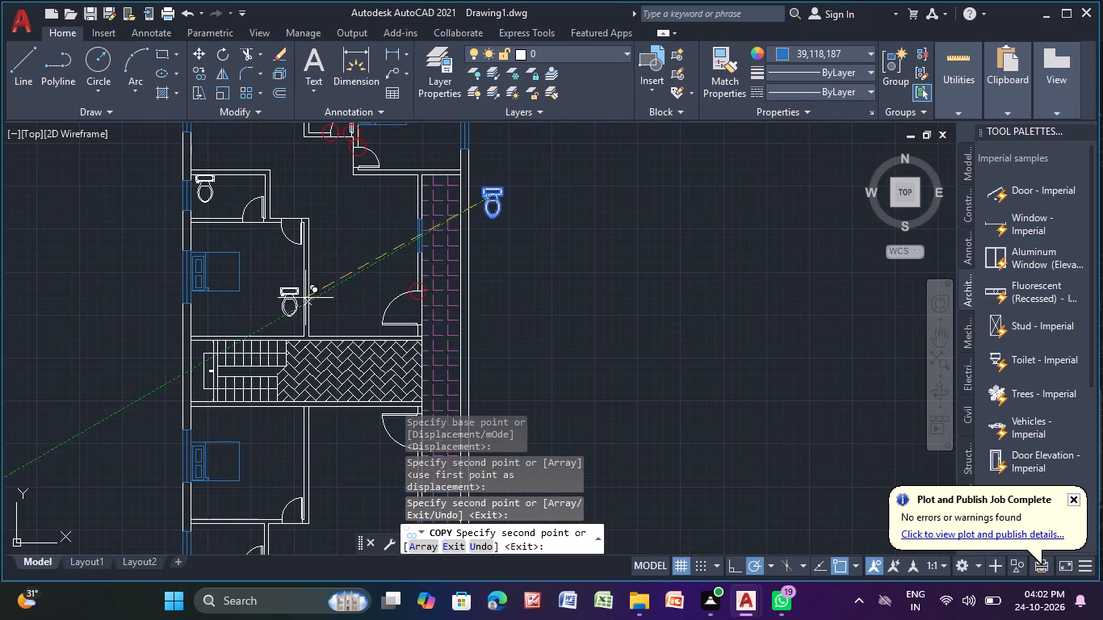
pyautogui.press('Escape')
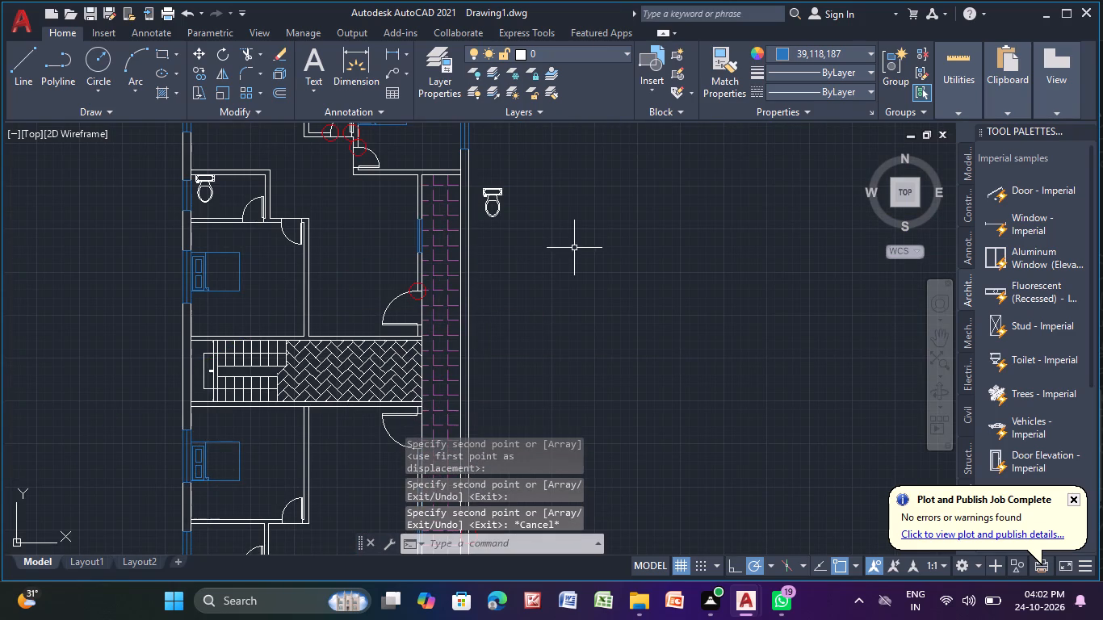
# Rotate the original toilet outside the plan by 180 degrees about the midpoint of its tank's back edge.
pyautogui.click(503, 190)
pyautogui.scroll(2, 503, 190)
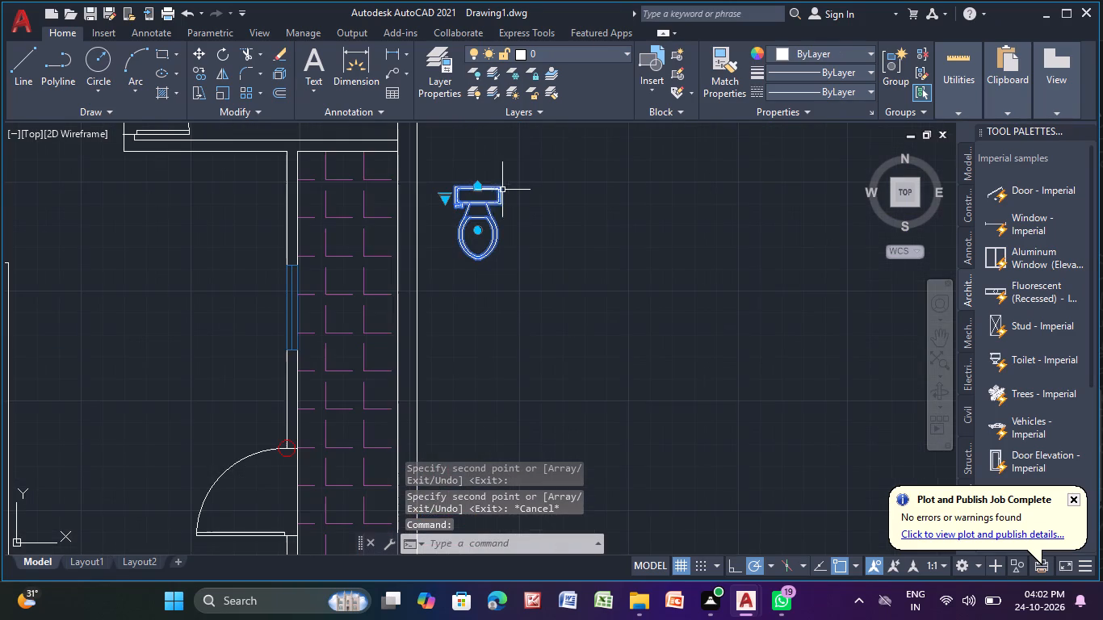
pyautogui.click(222, 55)
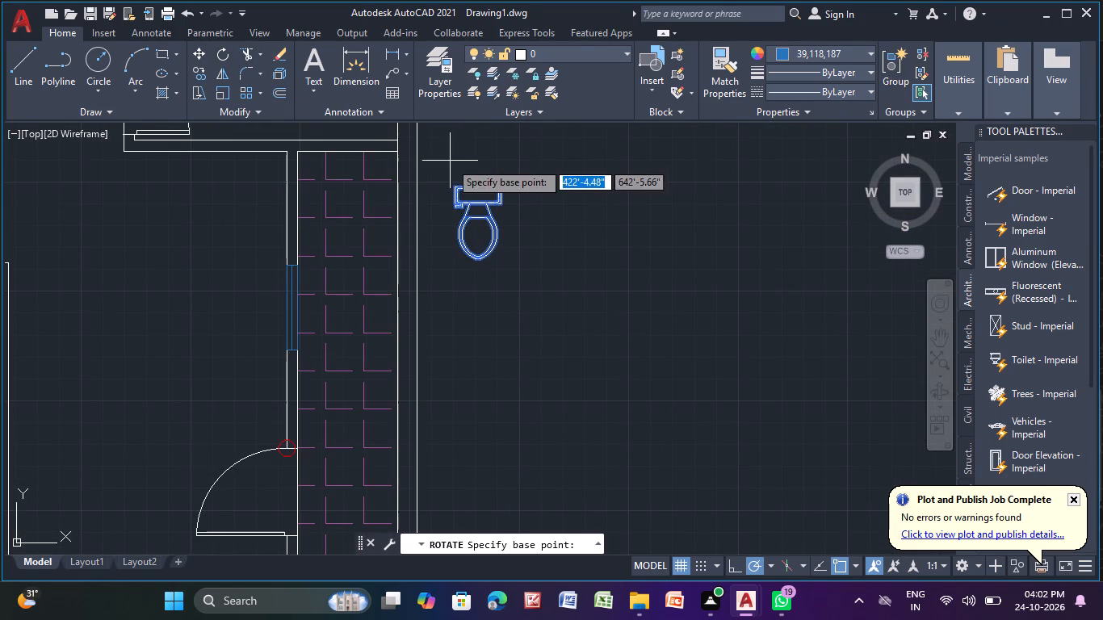
pyautogui.click(476, 187)
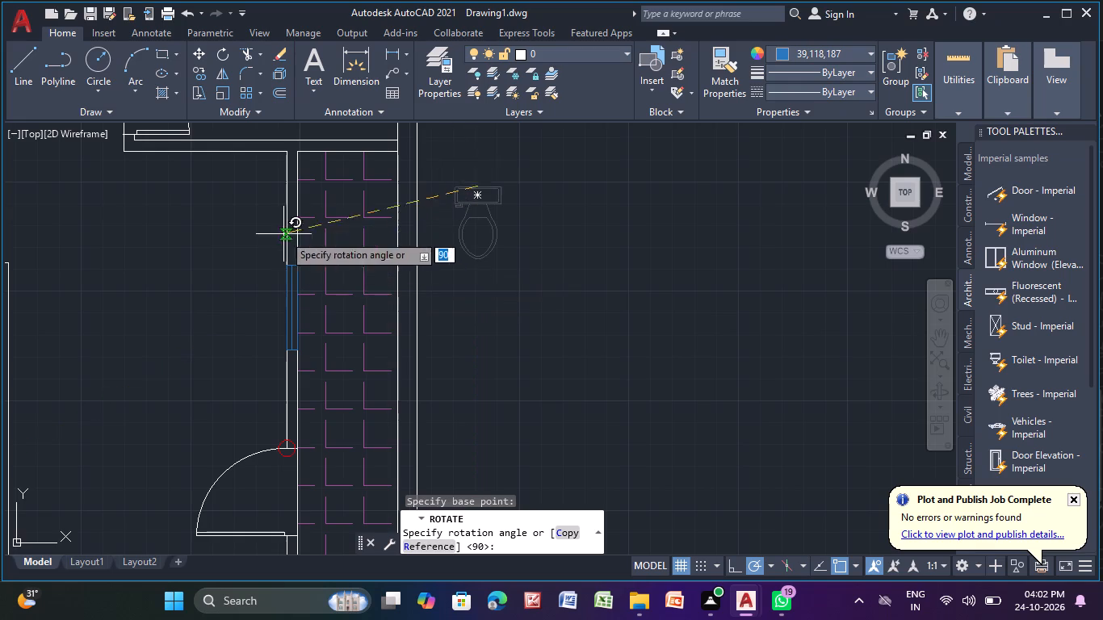
pyautogui.click(224, 183)
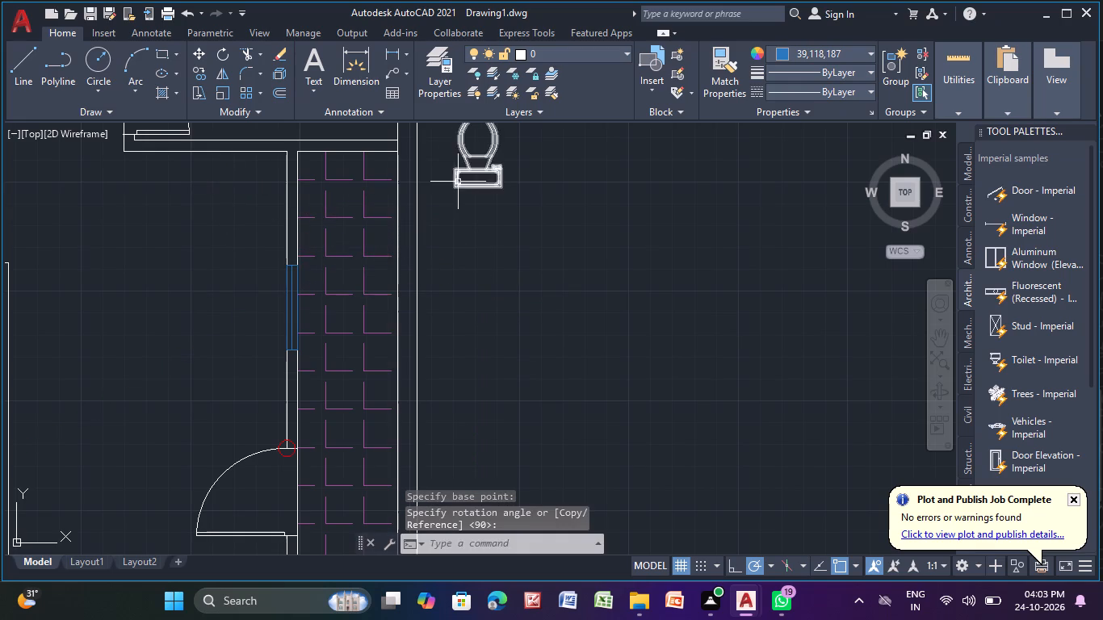
# Move the rotated toilet into the bottom bathroom, with its tank against the bottom wall's inner face at the window.
pyautogui.click(460, 180)
pyautogui.click(464, 191)
pyautogui.click(471, 183)
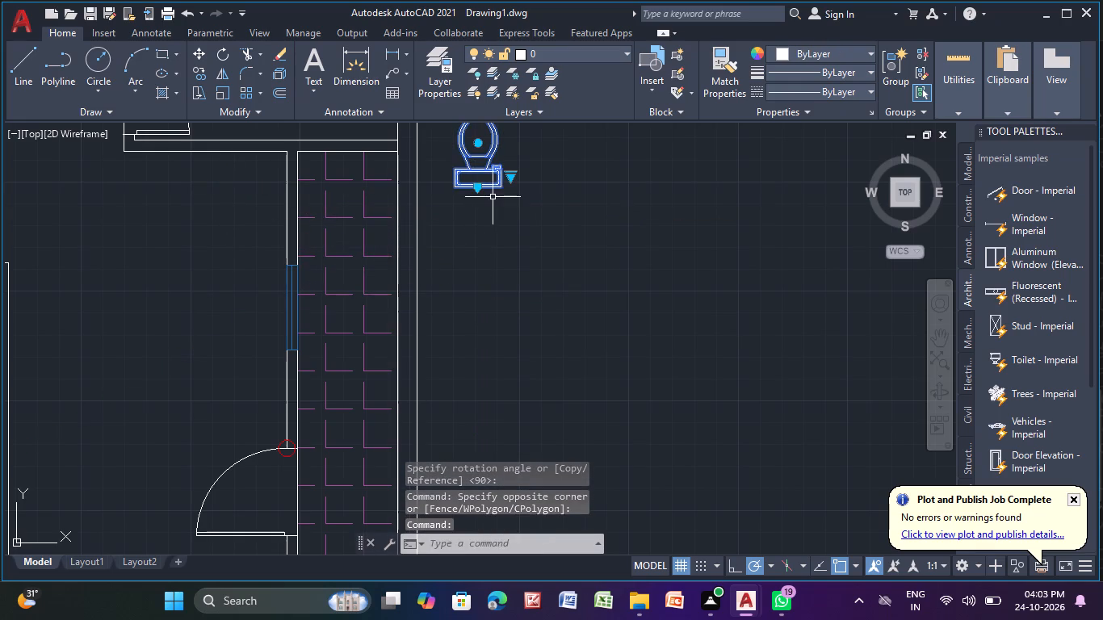
pyautogui.click(480, 186)
pyautogui.scroll(-2, 502, 326)
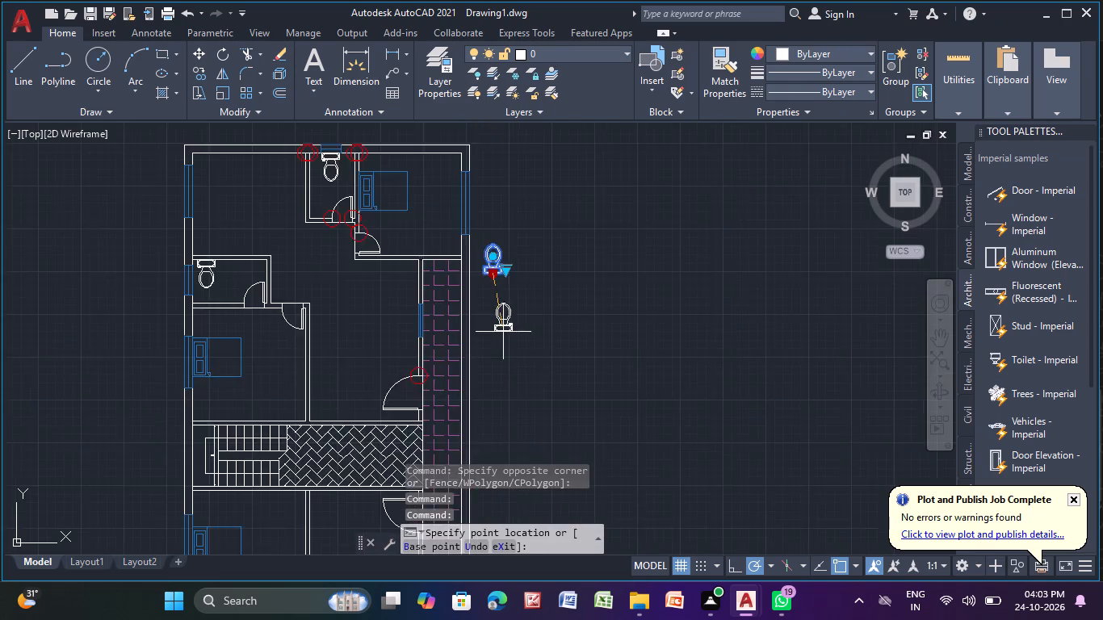
pyautogui.moveTo(501, 333); pyautogui.dragTo(512, 130, button='middle')
pyautogui.moveTo(324, 439); pyautogui.dragTo(417, 137, button='middle')
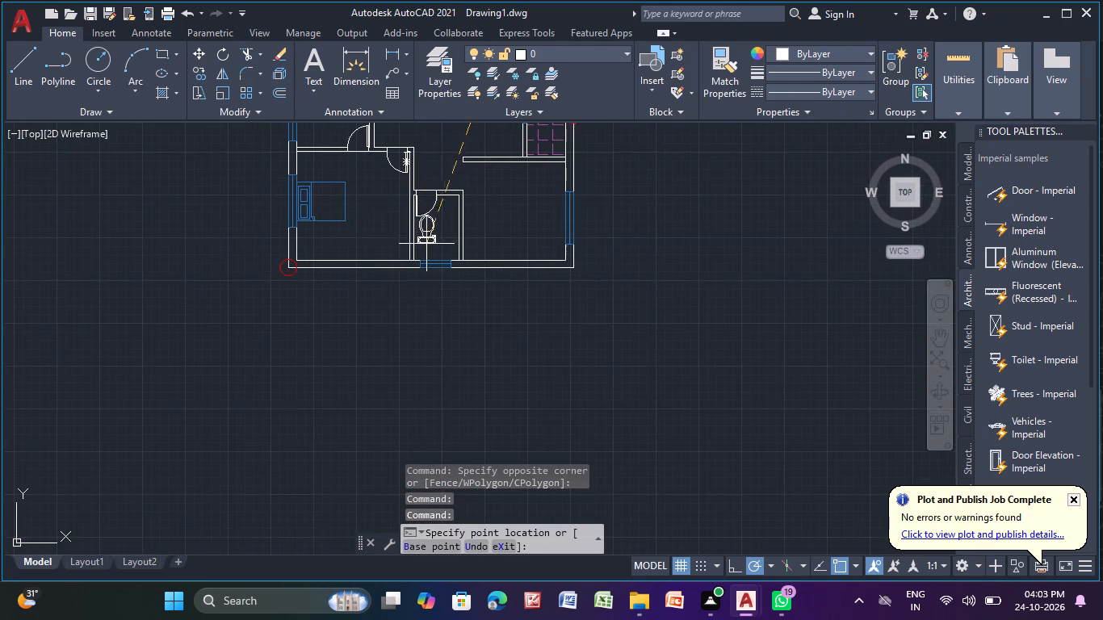
pyautogui.scroll(7, 427, 247)
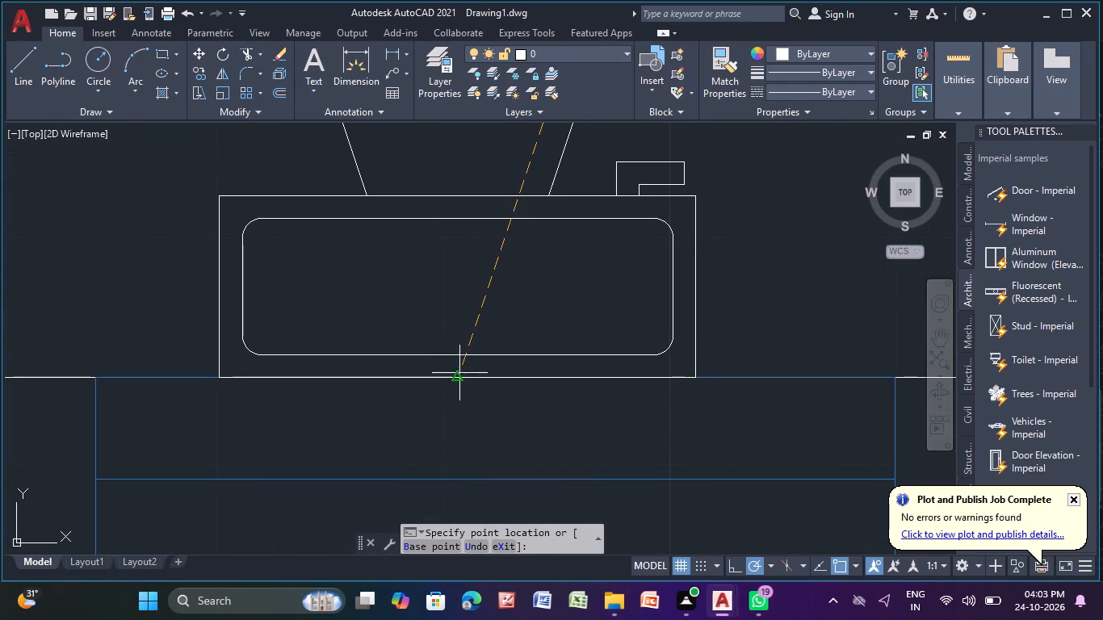
pyautogui.click(459, 375)
pyautogui.scroll(-3, 511, 302)
pyautogui.moveTo(507, 318); pyautogui.dragTo(497, 274, button='middle')
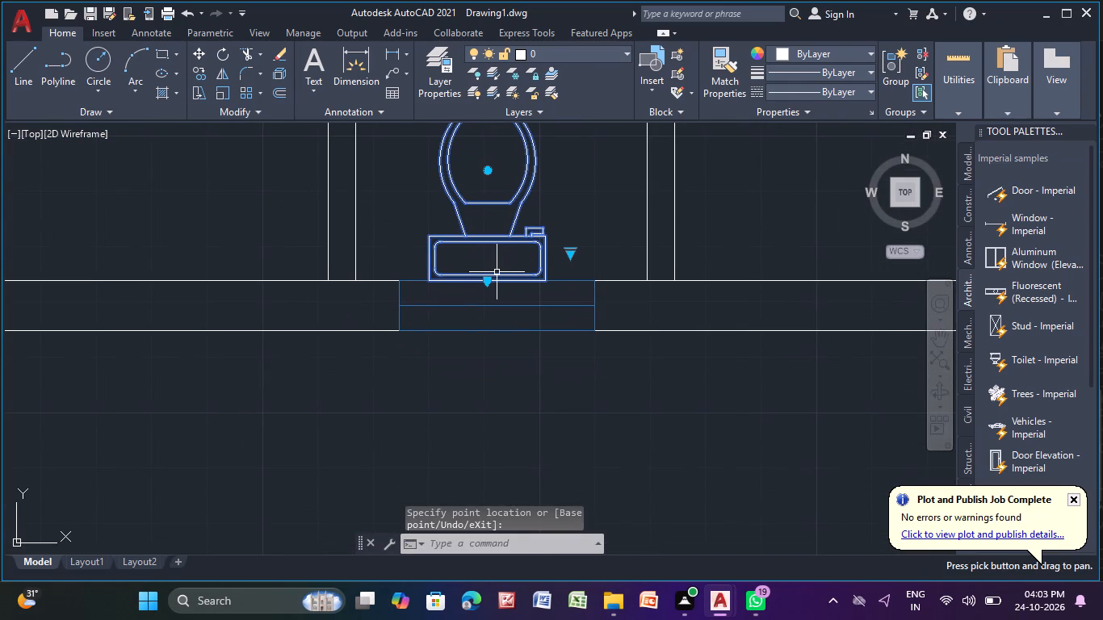
pyautogui.press('Escape')
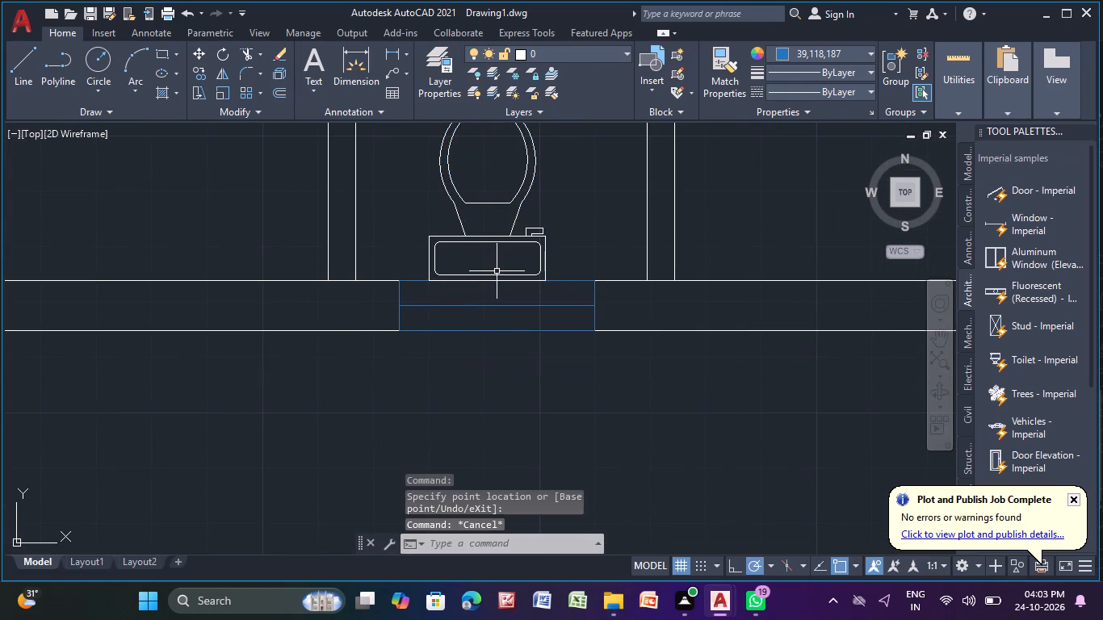
# Copy the bottom bathroom's toilet into the open floor of the left-side bathroom below the staircase.
pyautogui.moveTo(503, 262); pyautogui.dragTo(694, 453, button='middle')
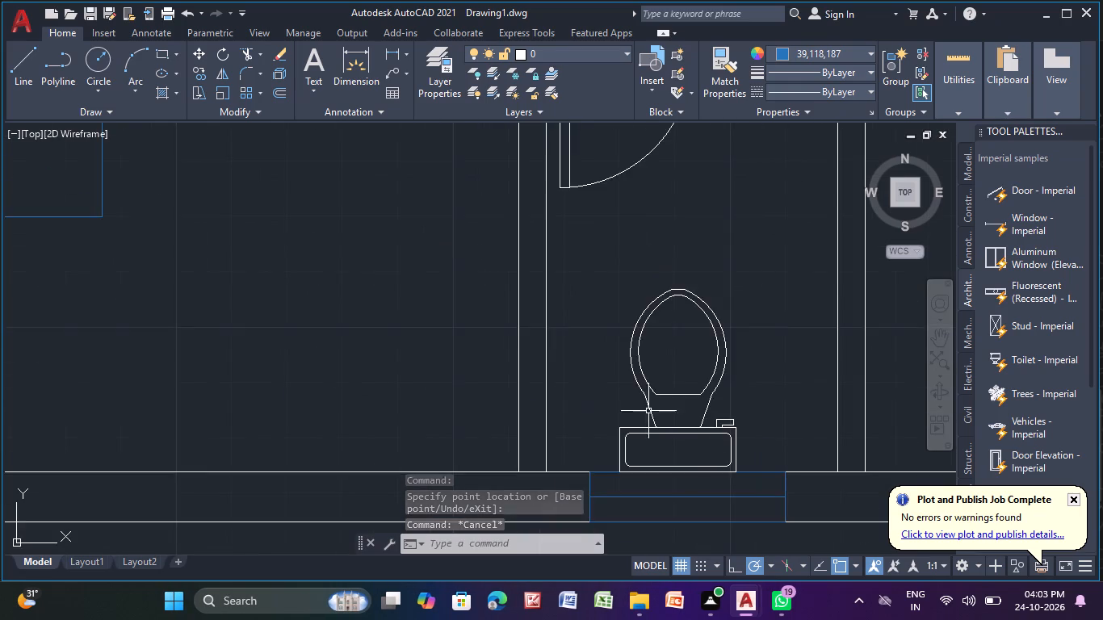
pyautogui.scroll(-3, 367, 300)
pyautogui.moveTo(304, 288); pyautogui.dragTo(305, 463, button='middle')
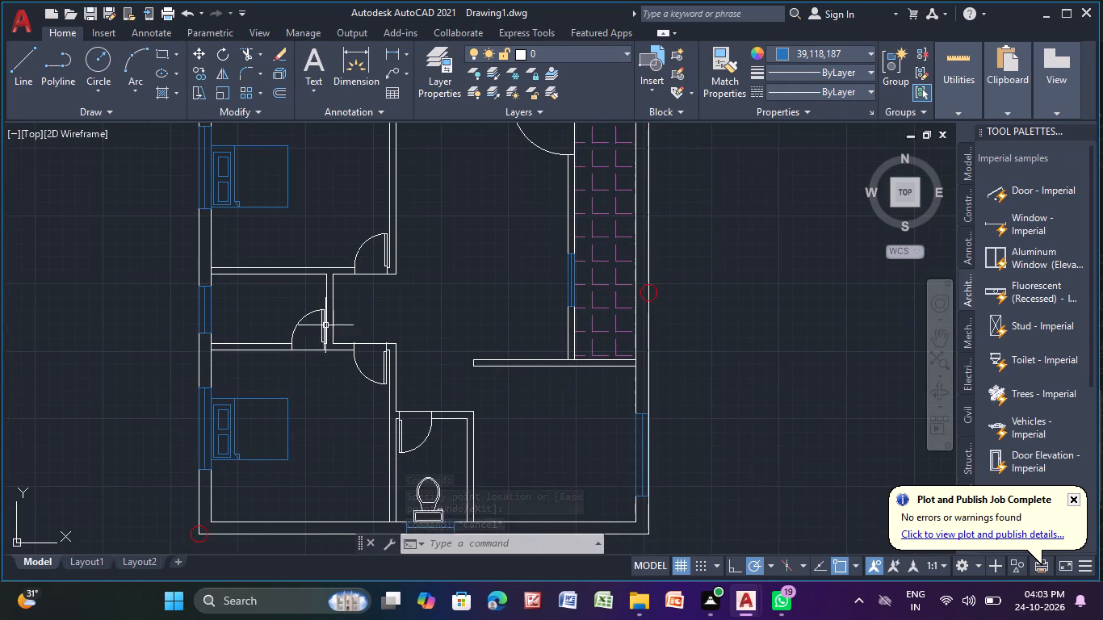
pyautogui.moveTo(325, 316); pyautogui.dragTo(337, 218, button='middle')
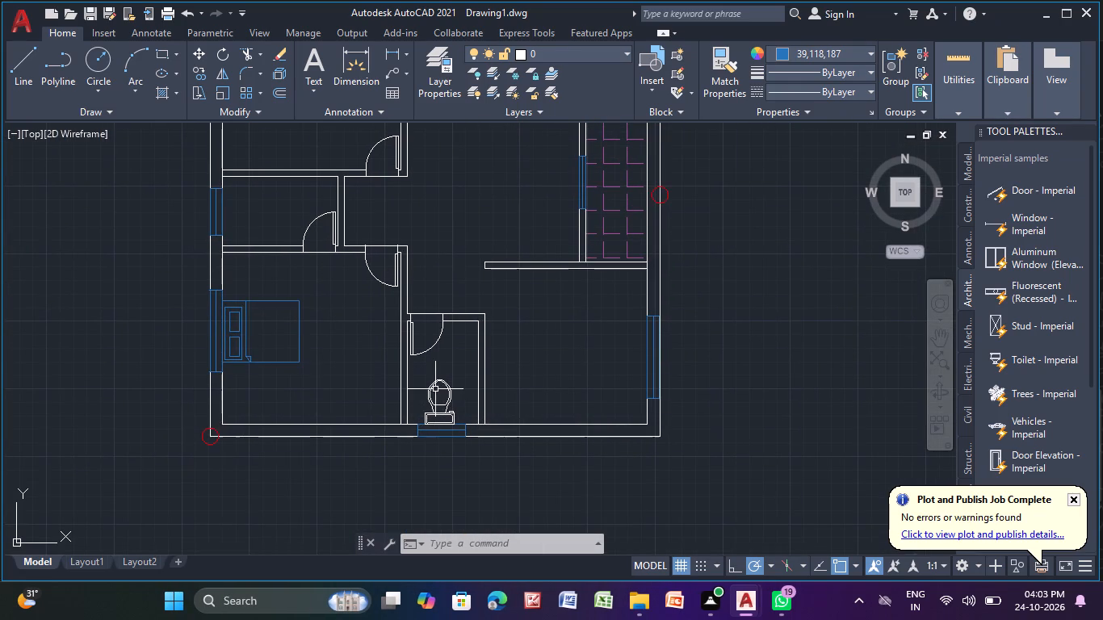
pyautogui.click(434, 387)
pyautogui.click(195, 71)
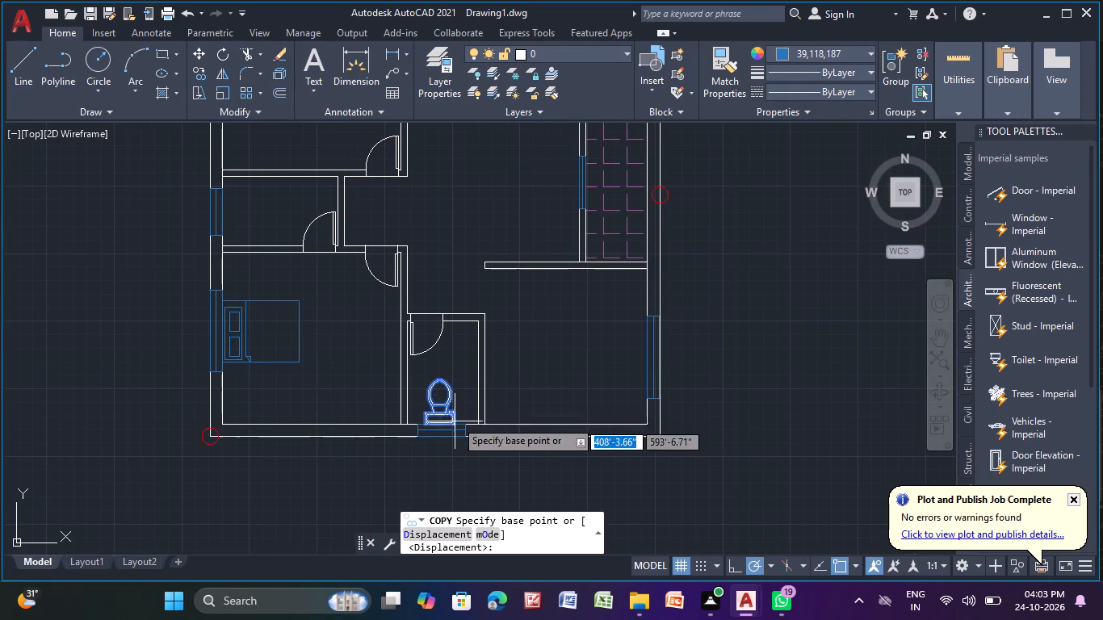
pyautogui.click(444, 396)
pyautogui.moveTo(282, 189); pyautogui.dragTo(312, 270, button='middle')
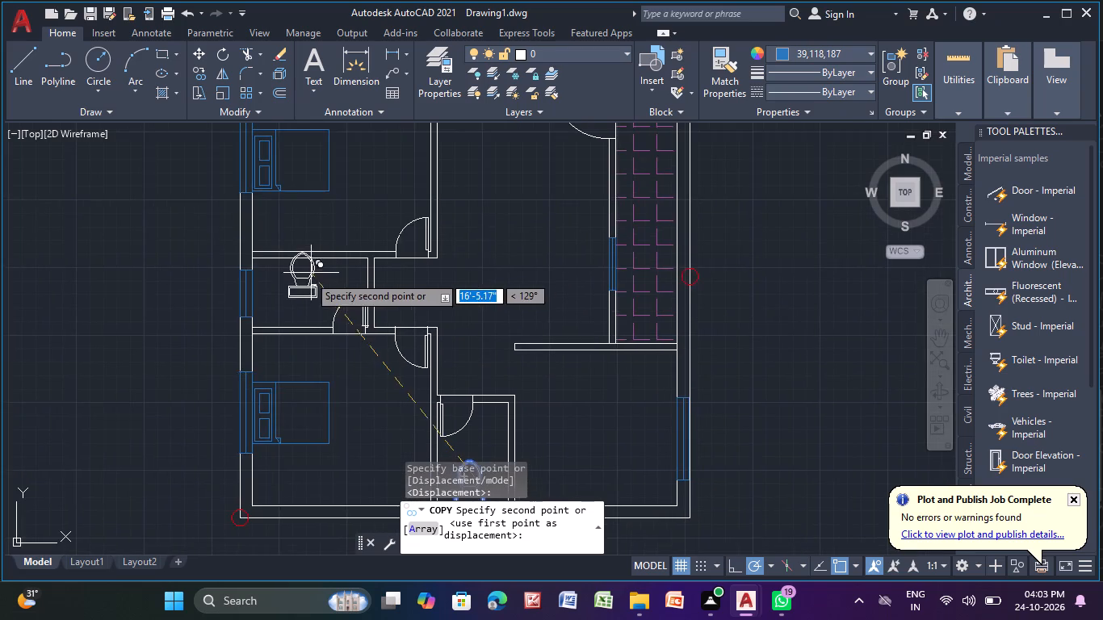
pyautogui.scroll(2, 308, 275)
pyautogui.click(337, 291)
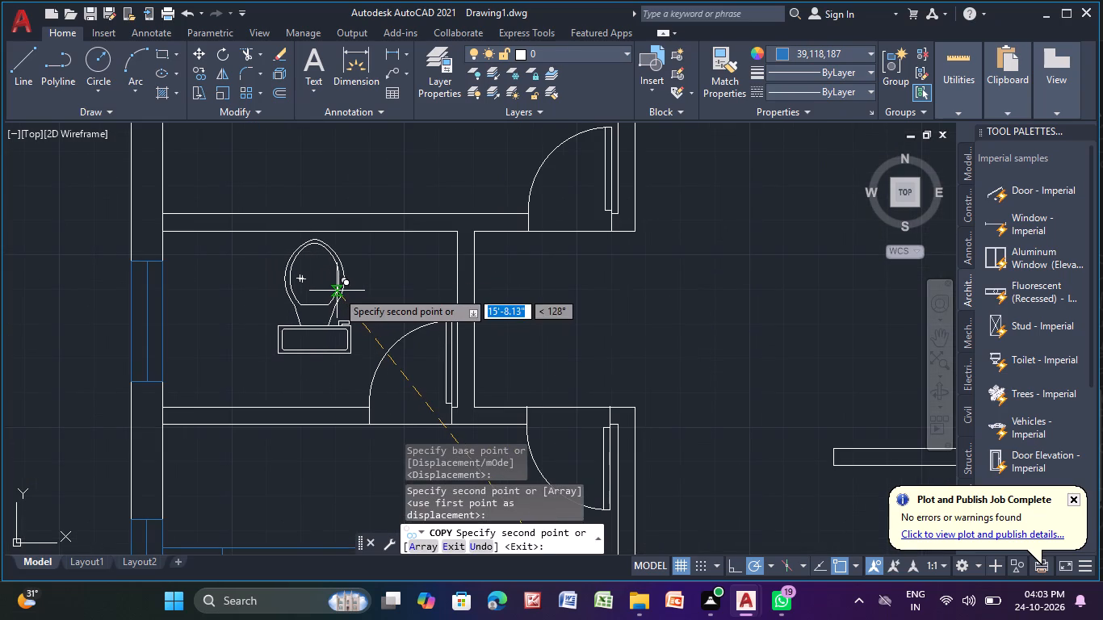
pyautogui.press('Escape')
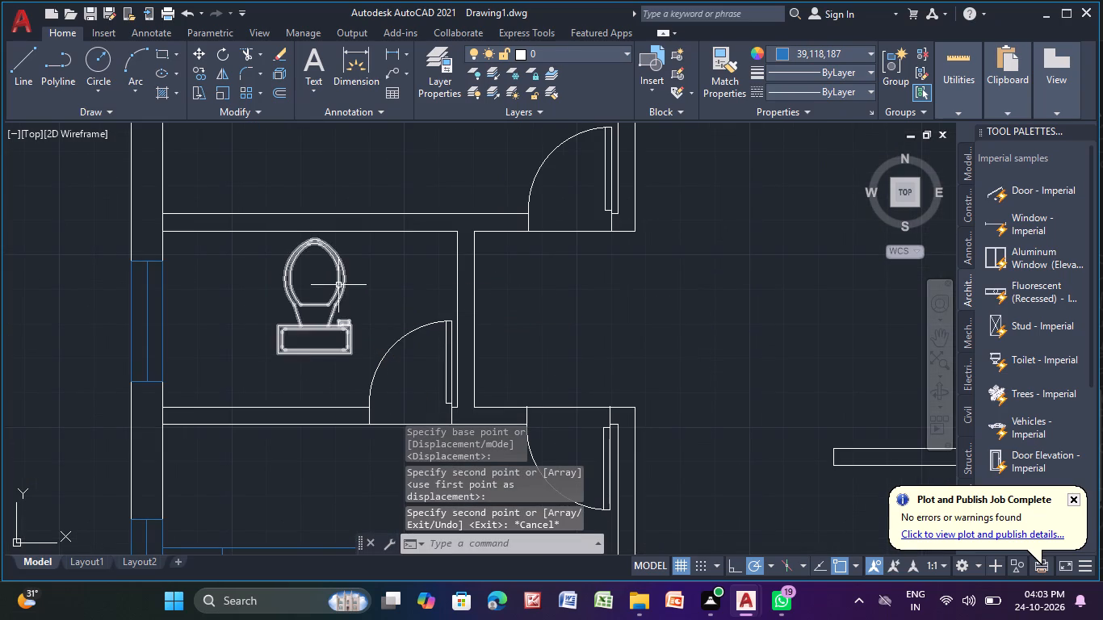
# Rotate the toilet in the left-side bathroom below the staircase by 180 degrees about the front tip of its bowl.
pyautogui.click(339, 284)
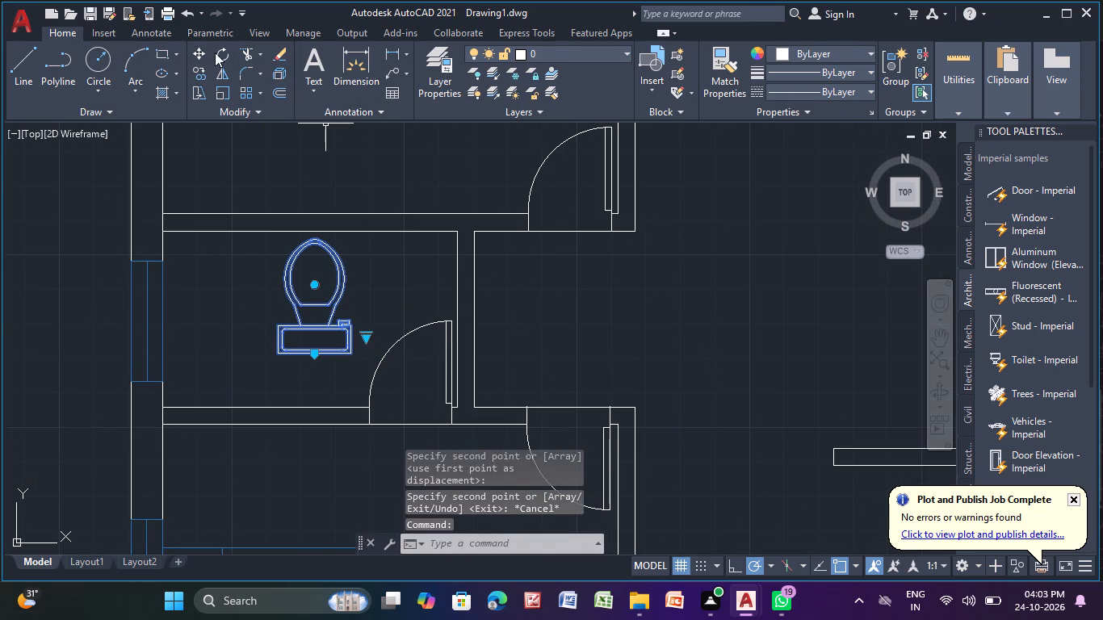
pyautogui.click(222, 52)
pyautogui.click(317, 239)
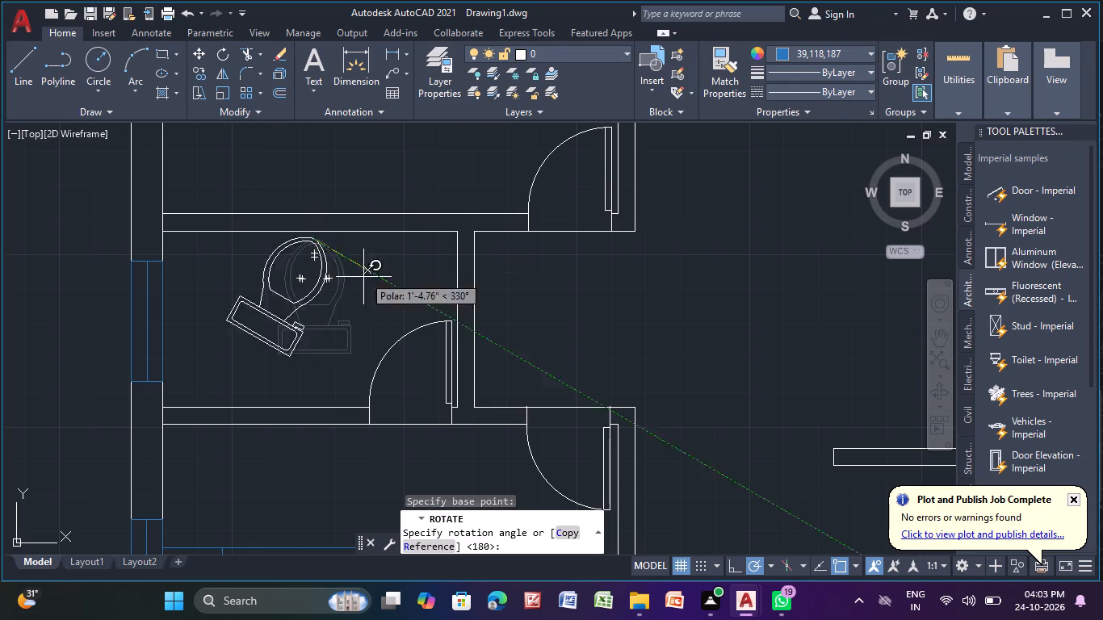
pyautogui.click(72, 232)
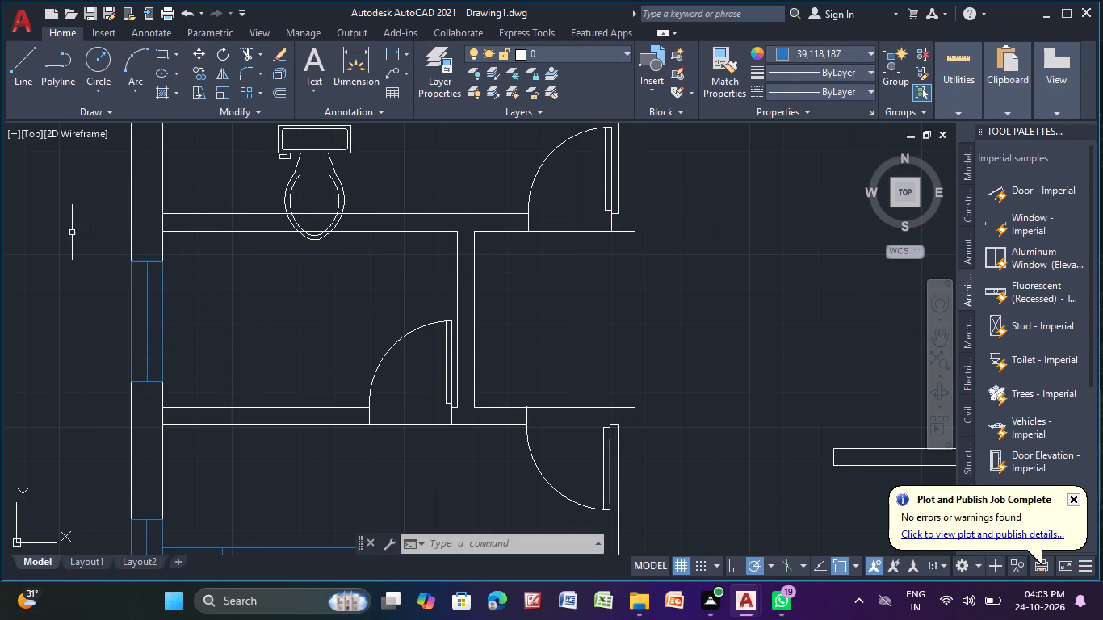
# Move the rotated toilet by the midpoint of its tank's back edge onto the inner face of that bathroom's upper wall.
pyautogui.click(308, 149)
pyautogui.moveTo(294, 190); pyautogui.dragTo(287, 239, button='middle')
pyautogui.click(308, 174)
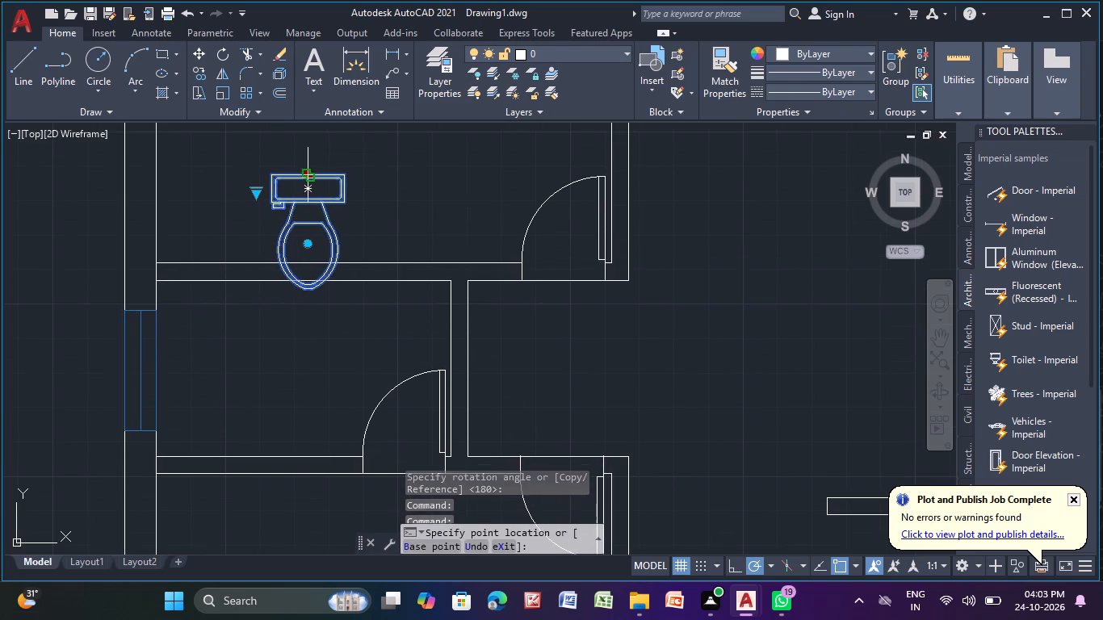
pyautogui.scroll(2, 261, 286)
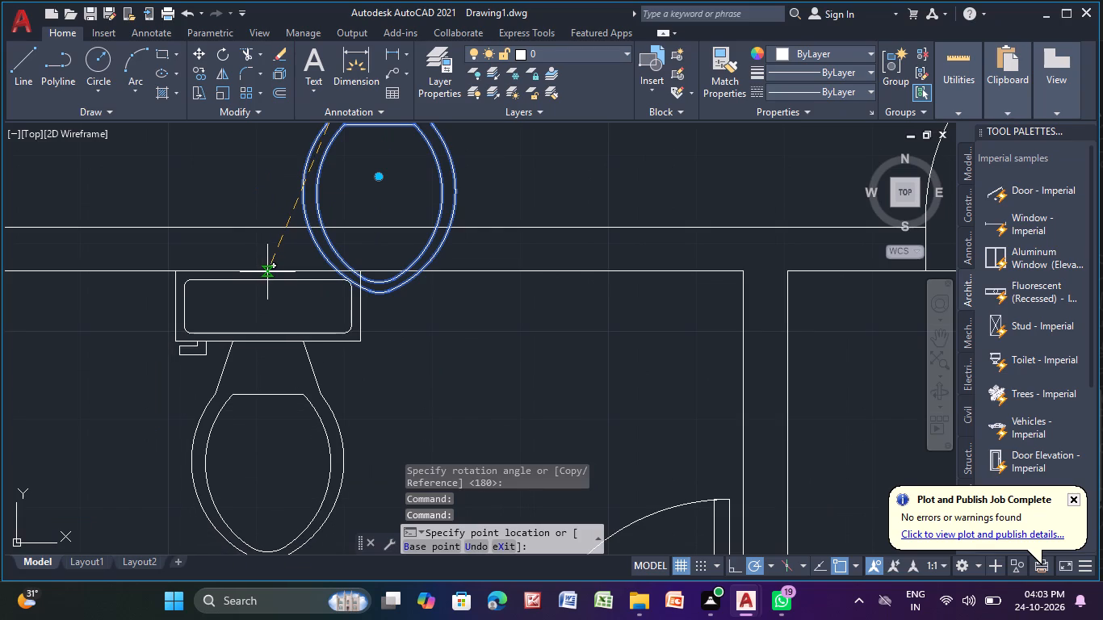
pyautogui.click(267, 271)
pyautogui.scroll(-3, 333, 300)
pyautogui.moveTo(360, 333); pyautogui.dragTo(382, 260, button='middle')
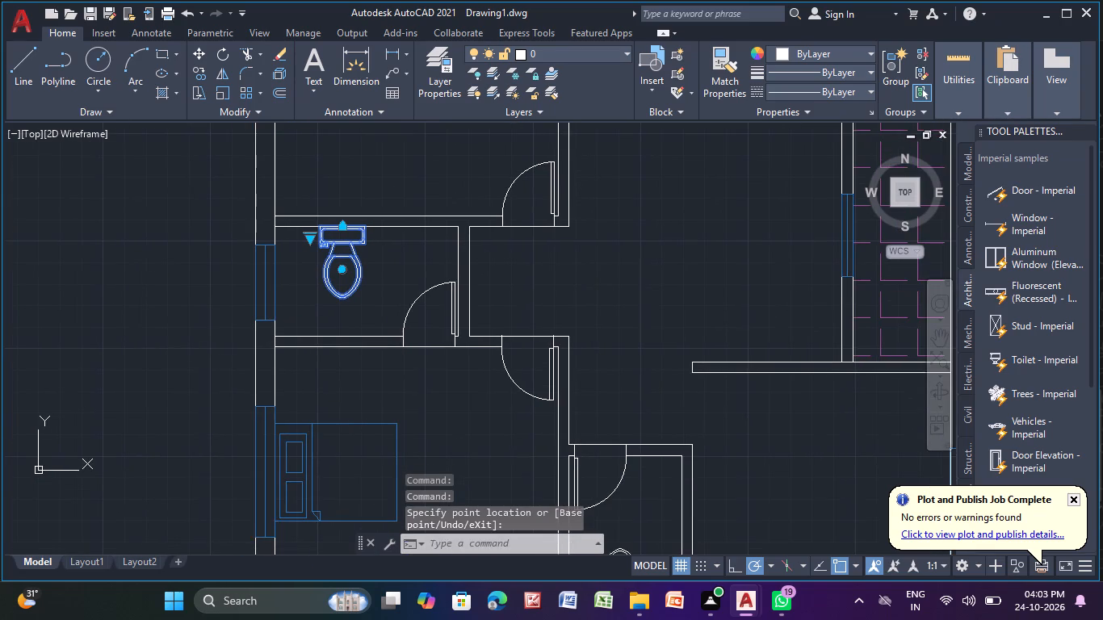
pyautogui.press('Escape')
pyautogui.press('Escape')
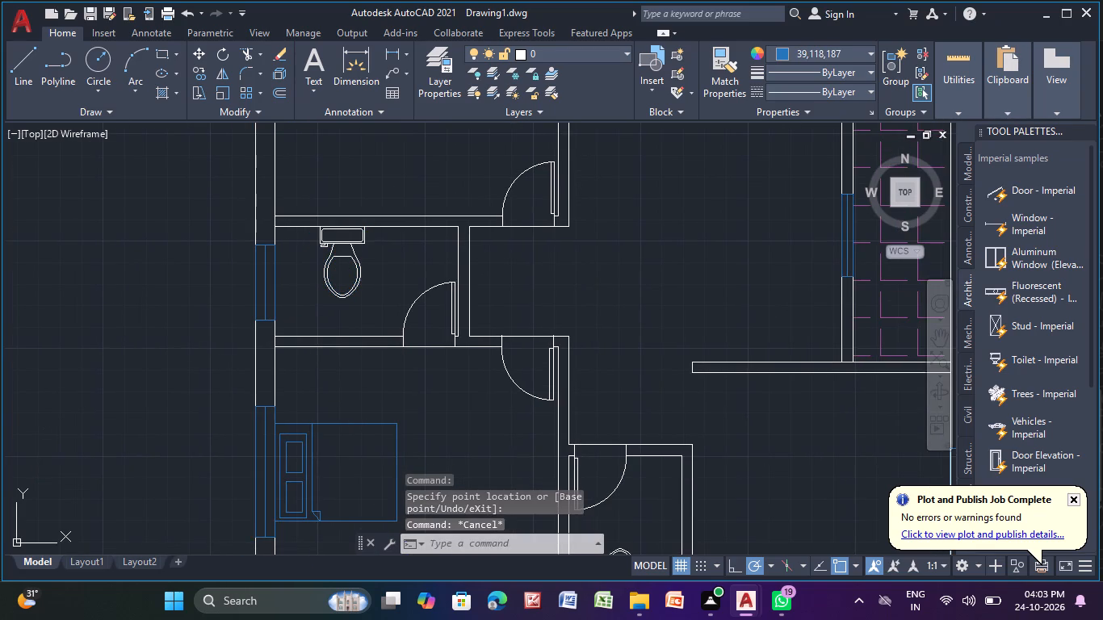
# Open a multiline text box in the top-left room of the plan, near that room's left window.
pyautogui.scroll(-2, 382, 260)
pyautogui.moveTo(436, 298); pyautogui.dragTo(435, 301, button='middle')
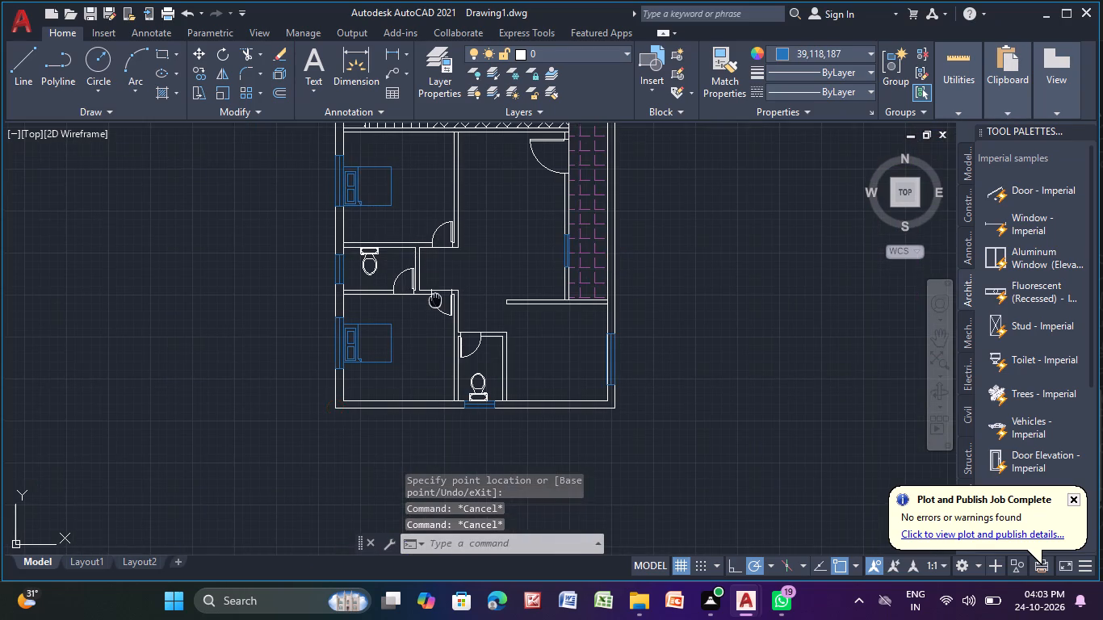
pyautogui.moveTo(435, 301); pyautogui.dragTo(364, 438, button='middle')
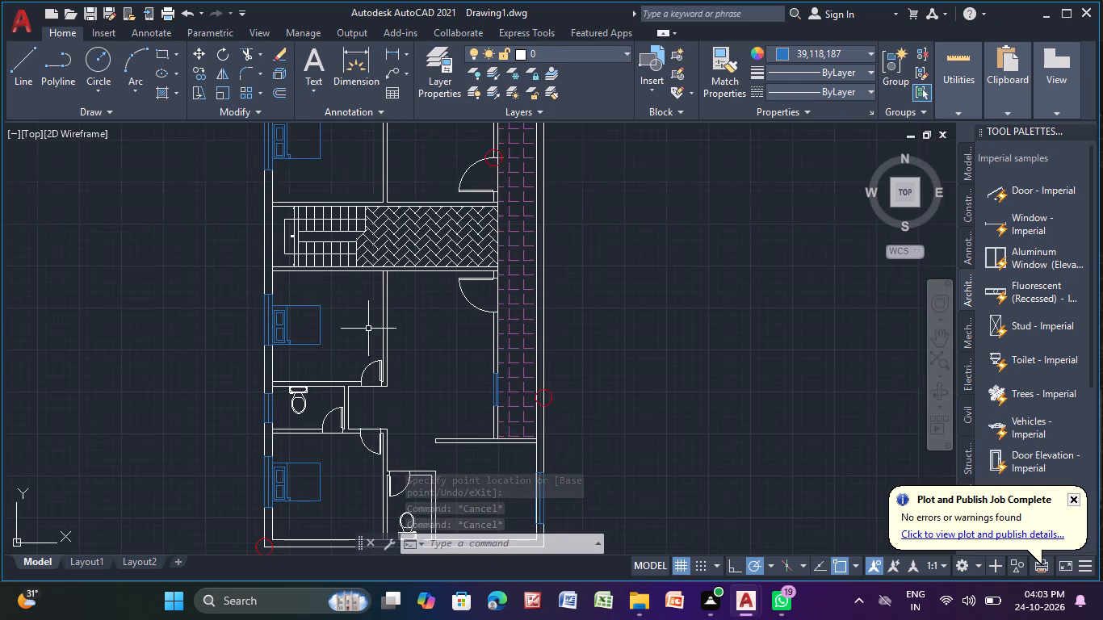
pyautogui.scroll(-2, 363, 199)
pyautogui.moveTo(363, 199); pyautogui.dragTo(442, 283, button='middle')
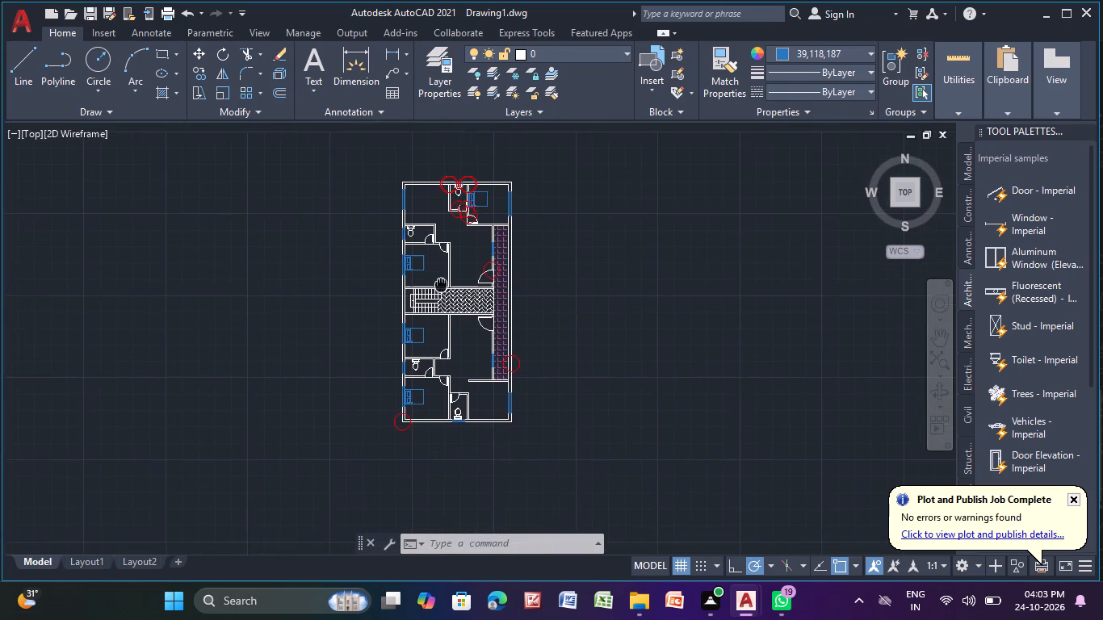
pyautogui.moveTo(442, 283); pyautogui.dragTo(500, 335, button='middle')
pyautogui.scroll(2, 500, 335)
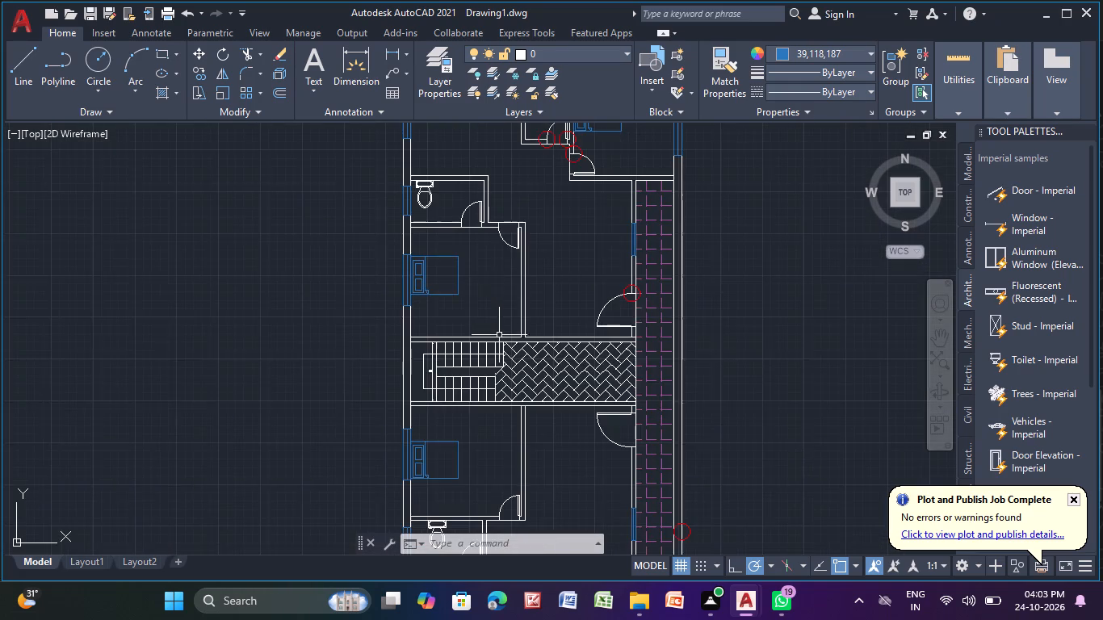
pyautogui.moveTo(512, 229); pyautogui.dragTo(513, 287, button='middle')
pyautogui.moveTo(487, 200); pyautogui.dragTo(466, 287, button='middle')
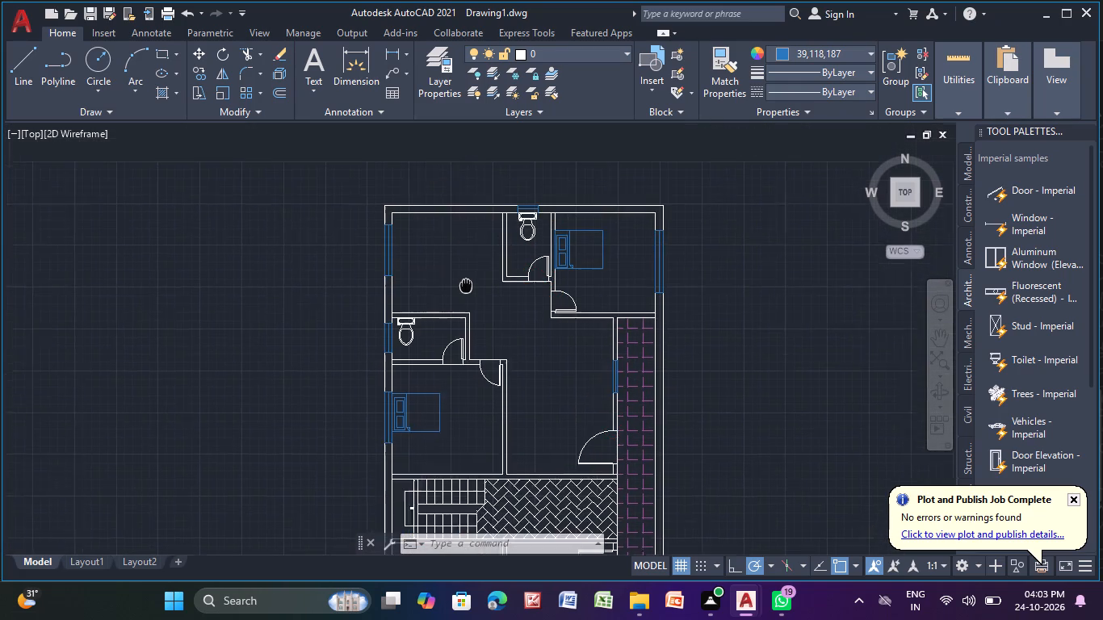
pyautogui.moveTo(466, 287); pyautogui.dragTo(466, 289, button='middle')
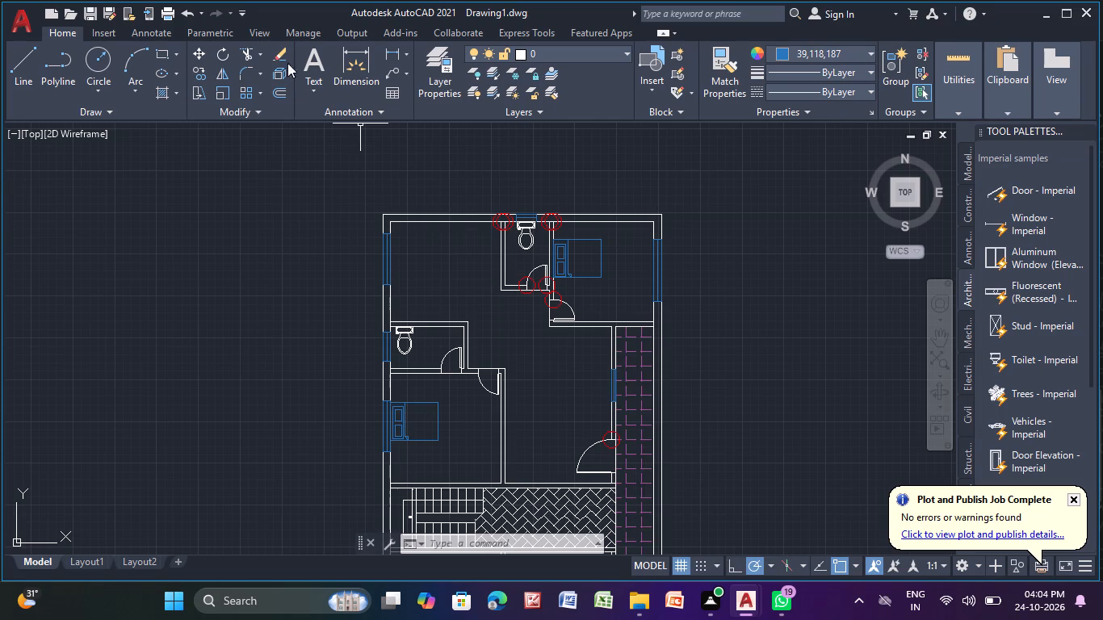
pyautogui.click(311, 61)
pyautogui.scroll(1, 421, 264)
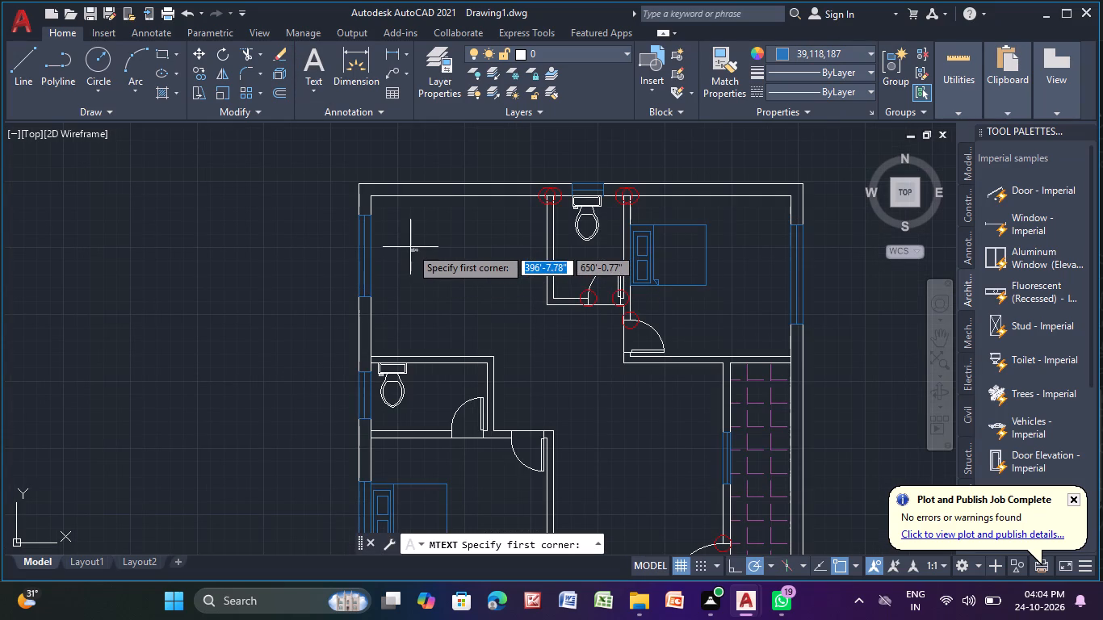
pyautogui.click(410, 247)
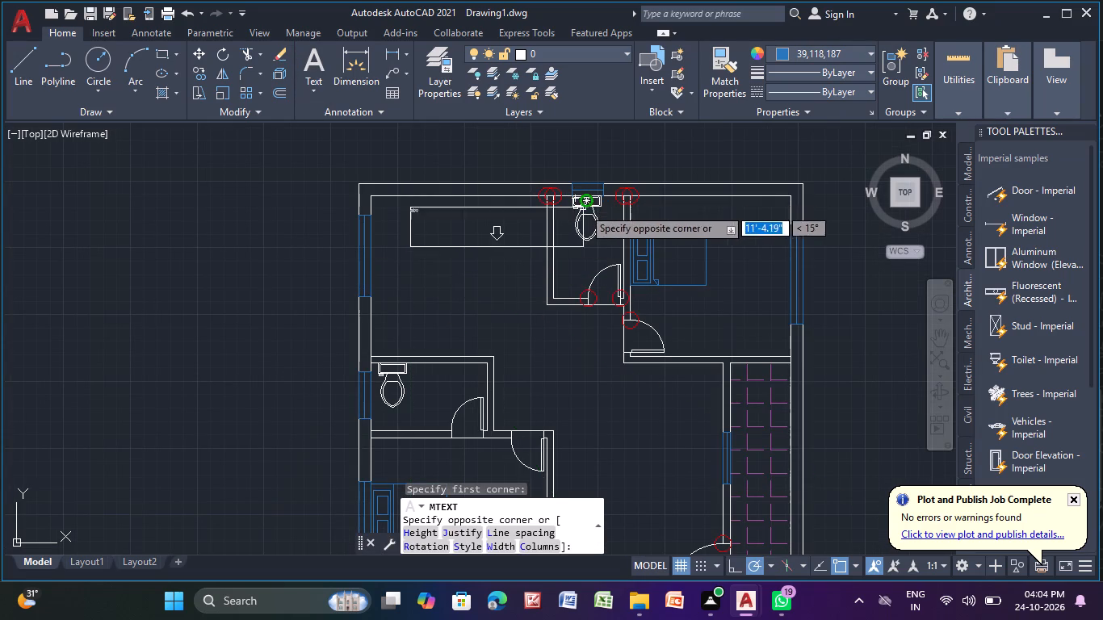
pyautogui.click(526, 278)
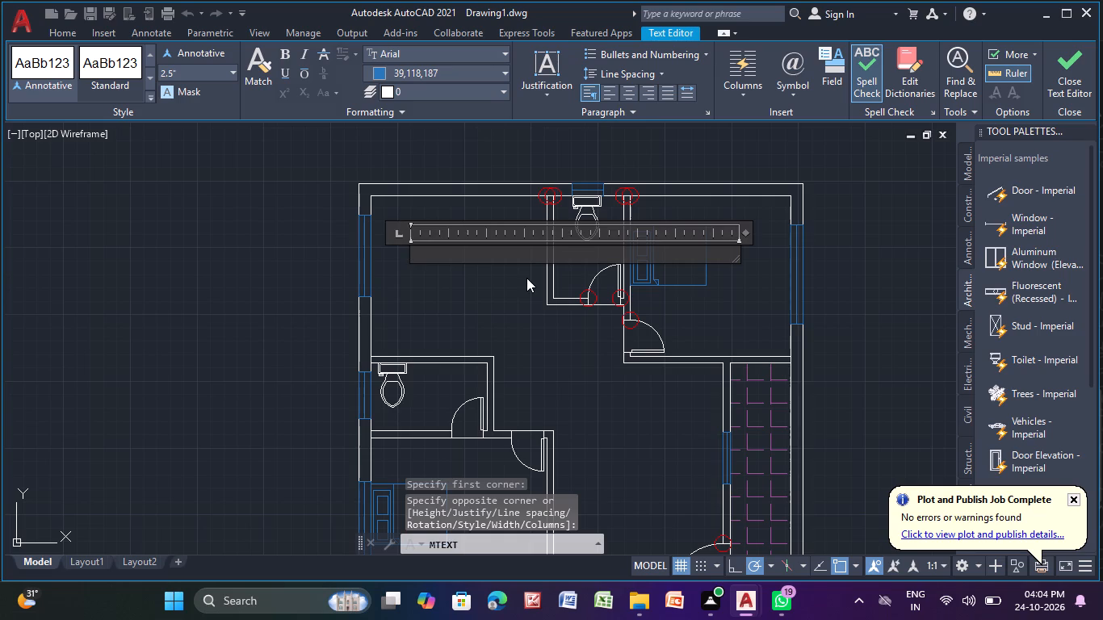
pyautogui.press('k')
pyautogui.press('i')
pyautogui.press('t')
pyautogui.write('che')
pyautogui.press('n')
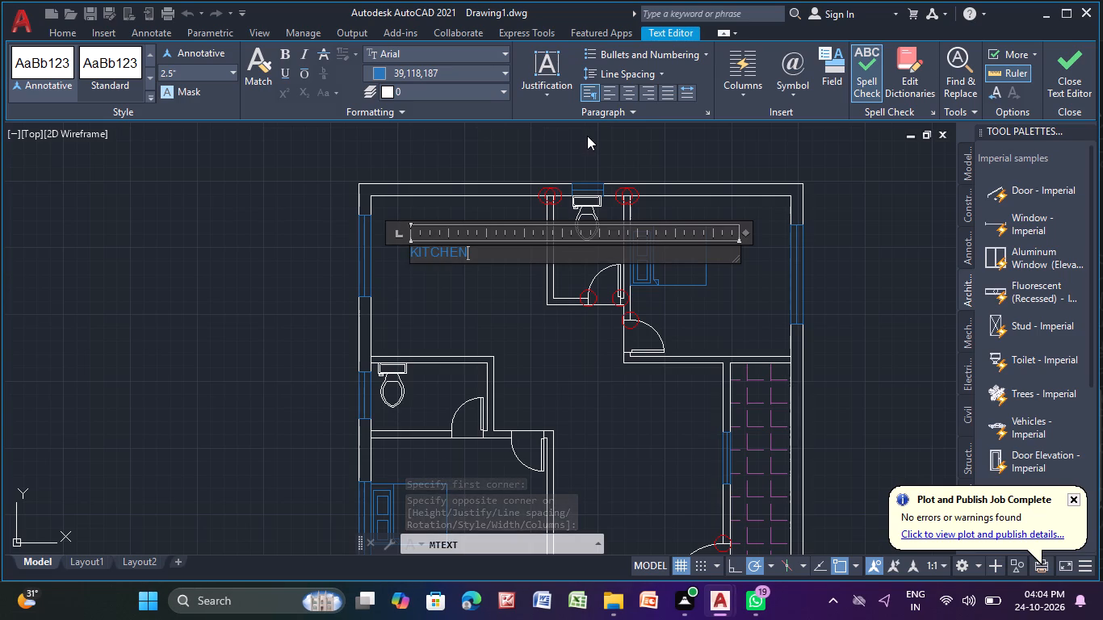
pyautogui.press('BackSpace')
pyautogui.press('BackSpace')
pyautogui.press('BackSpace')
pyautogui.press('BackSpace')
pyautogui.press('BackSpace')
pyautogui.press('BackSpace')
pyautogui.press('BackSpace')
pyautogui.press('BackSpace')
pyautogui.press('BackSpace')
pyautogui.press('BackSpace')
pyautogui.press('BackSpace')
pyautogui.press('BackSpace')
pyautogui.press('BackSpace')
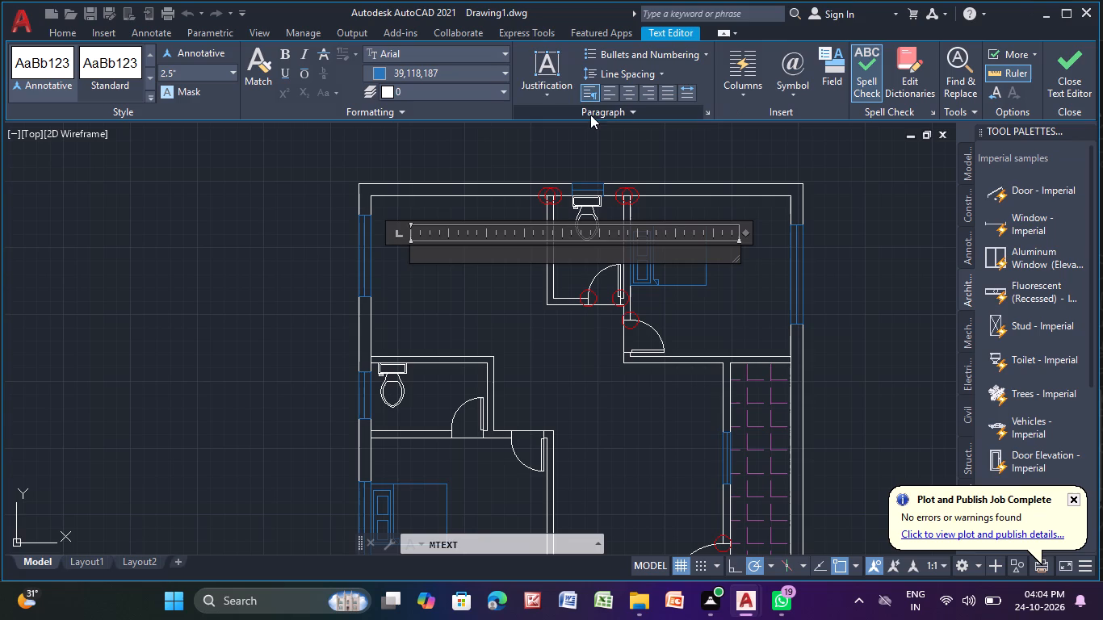
# Set the text colour to ByLayer and label the room KITCHEN, with 11'-0"X11'-0" on the second line.
pyautogui.click(491, 76)
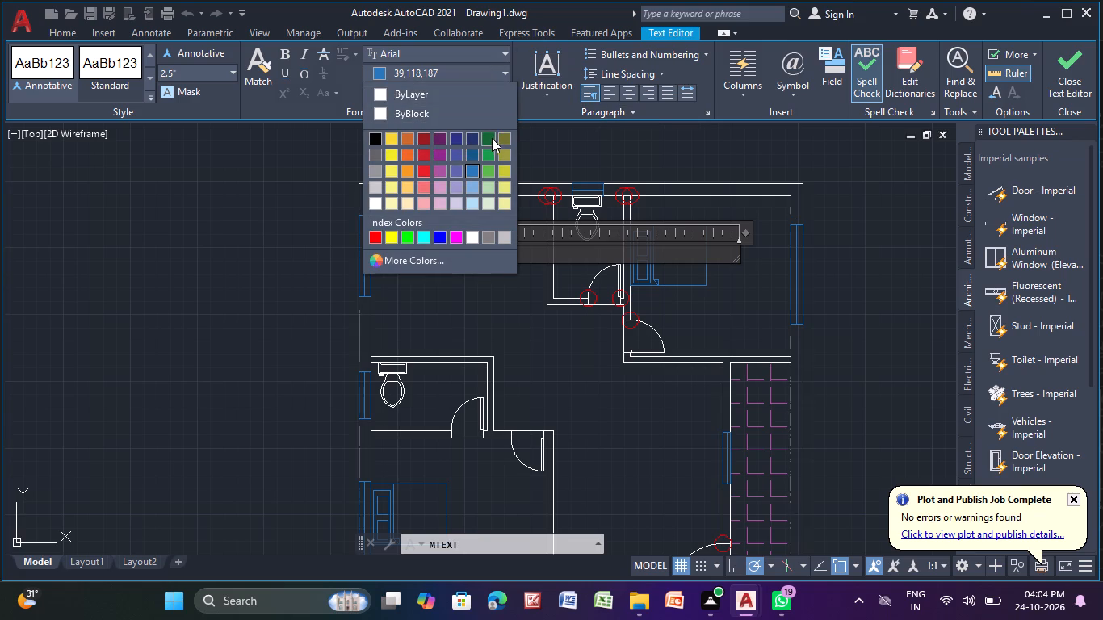
pyautogui.click(421, 94)
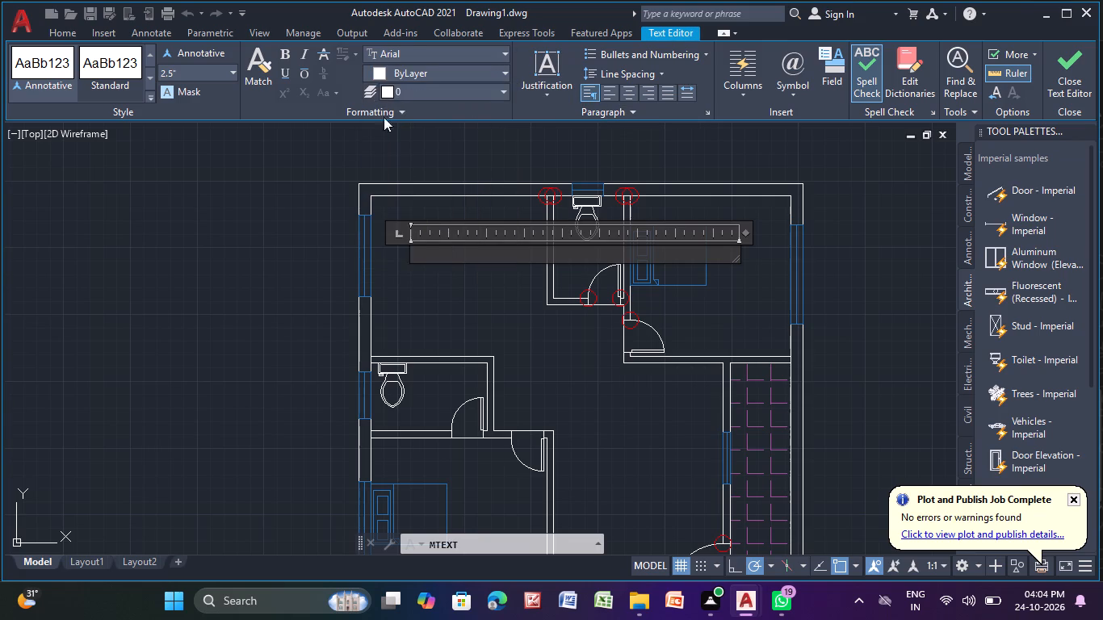
pyautogui.press('k')
pyautogui.write('itche')
pyautogui.press('n')
pyautogui.press('Return')
pyautogui.write('11')
pyautogui.write("'-0")
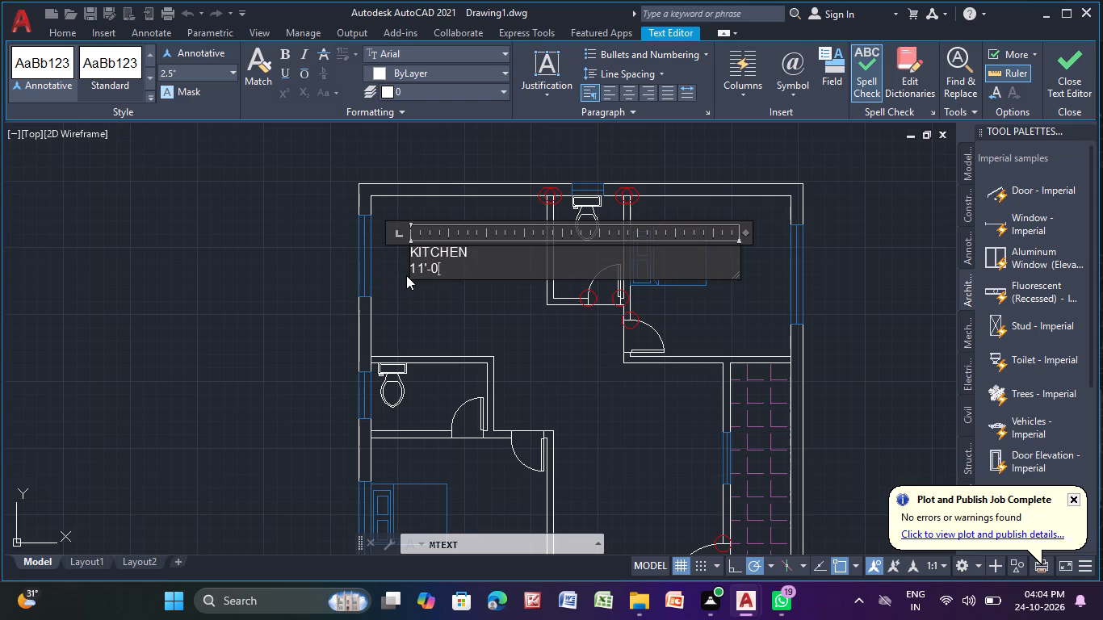
pyautogui.hotkey('shift', '"')
pyautogui.write("x11'-0")
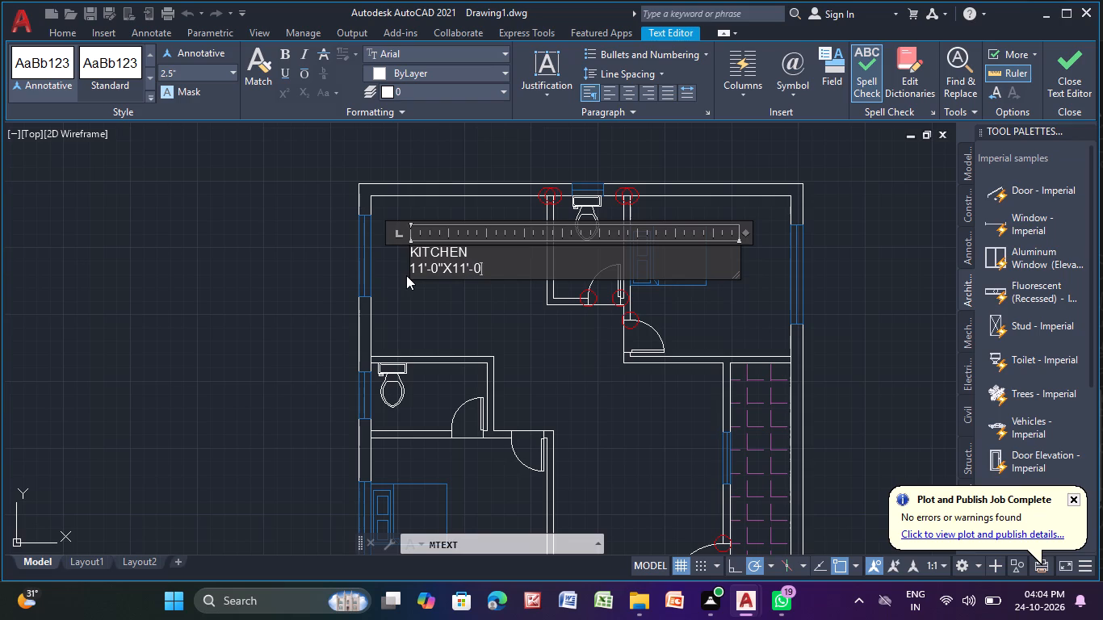
pyautogui.hotkey('shift', '"')
pyautogui.press('Return')
pyautogui.rightClick(406, 275)
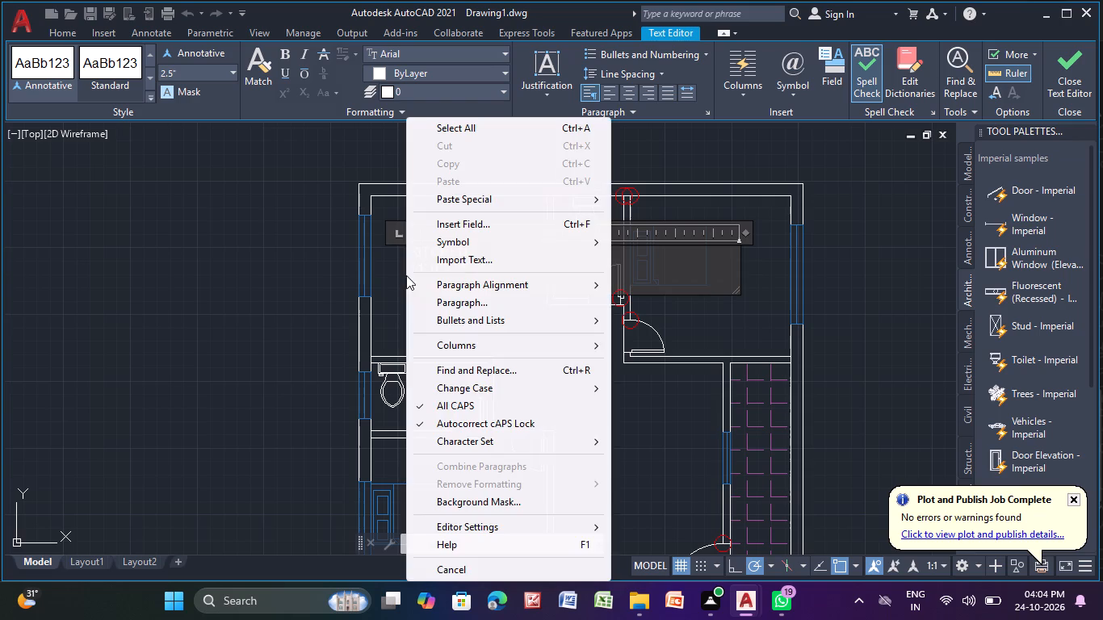
pyautogui.click(396, 285)
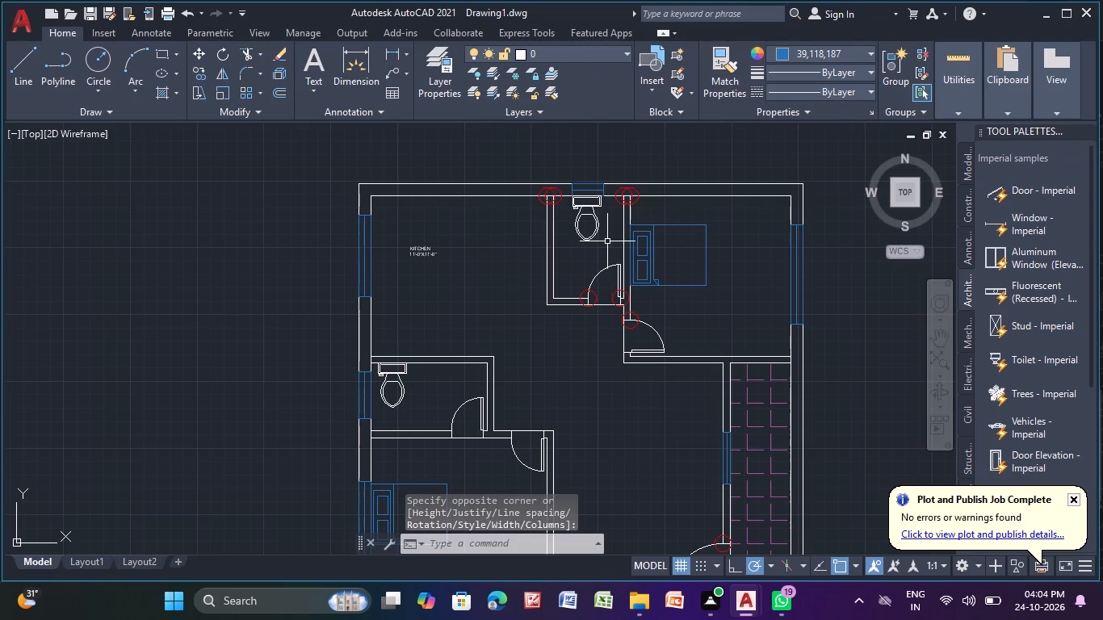
# Set the current object colour to ByLayer and open a multiline text box below the toilet in the top-middle bathroom.
pyautogui.click(800, 50)
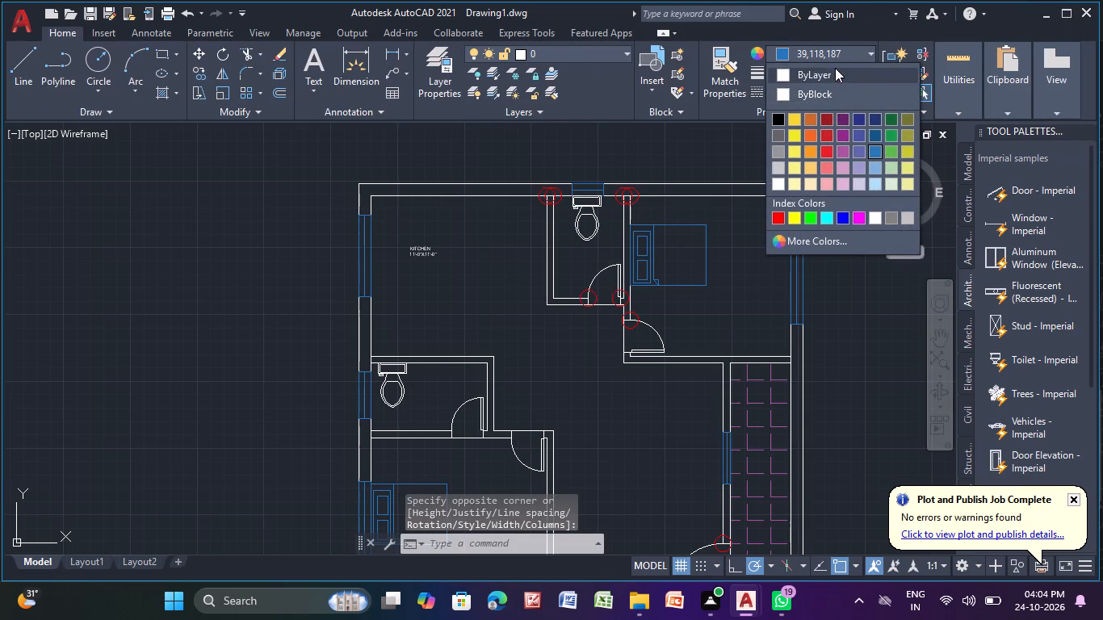
pyautogui.click(837, 68)
pyautogui.click(315, 65)
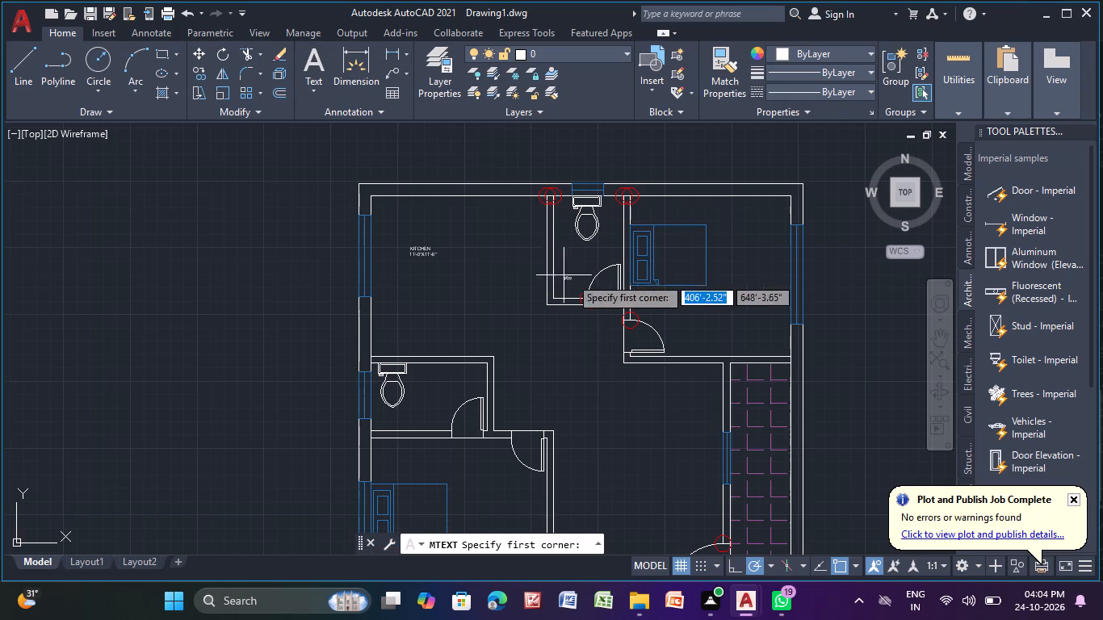
pyautogui.scroll(2, 577, 275)
pyautogui.click(553, 224)
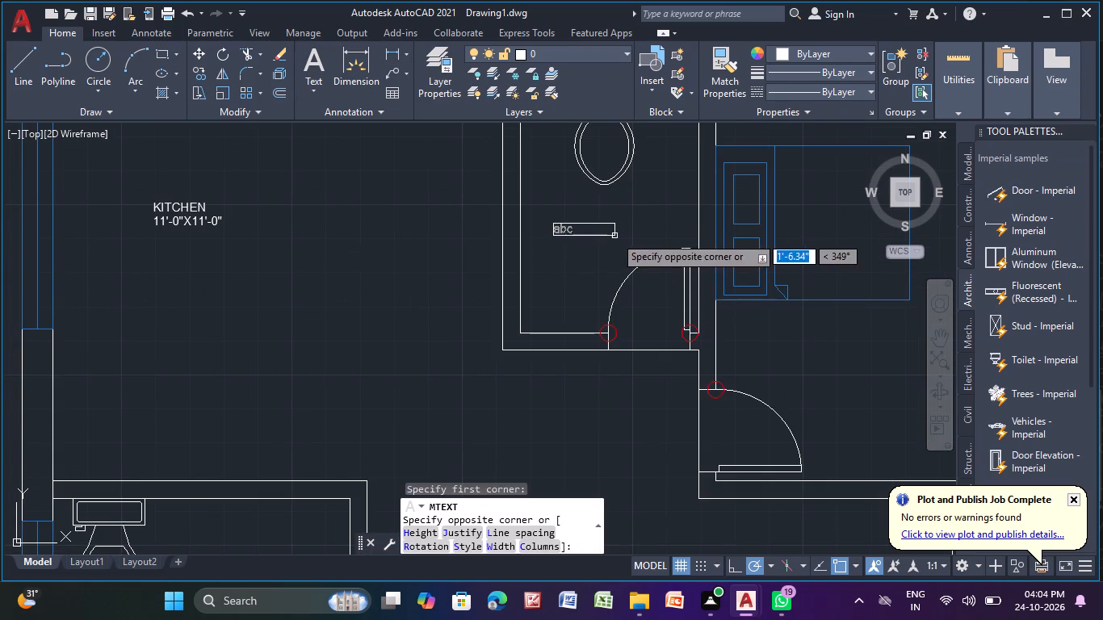
pyautogui.moveTo(621, 235); pyautogui.dragTo(623, 245)
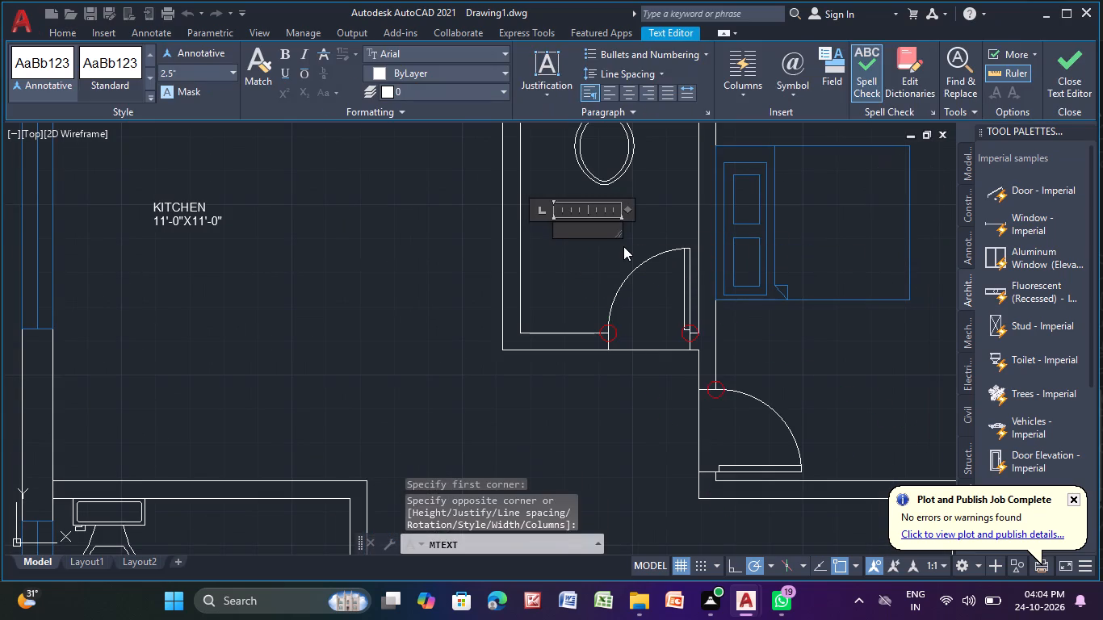
# Label the top-middle bathroom TOILET, with 4'-4.5"-6'-4.5" on the second line.
pyautogui.press('t')
pyautogui.write('oilet')
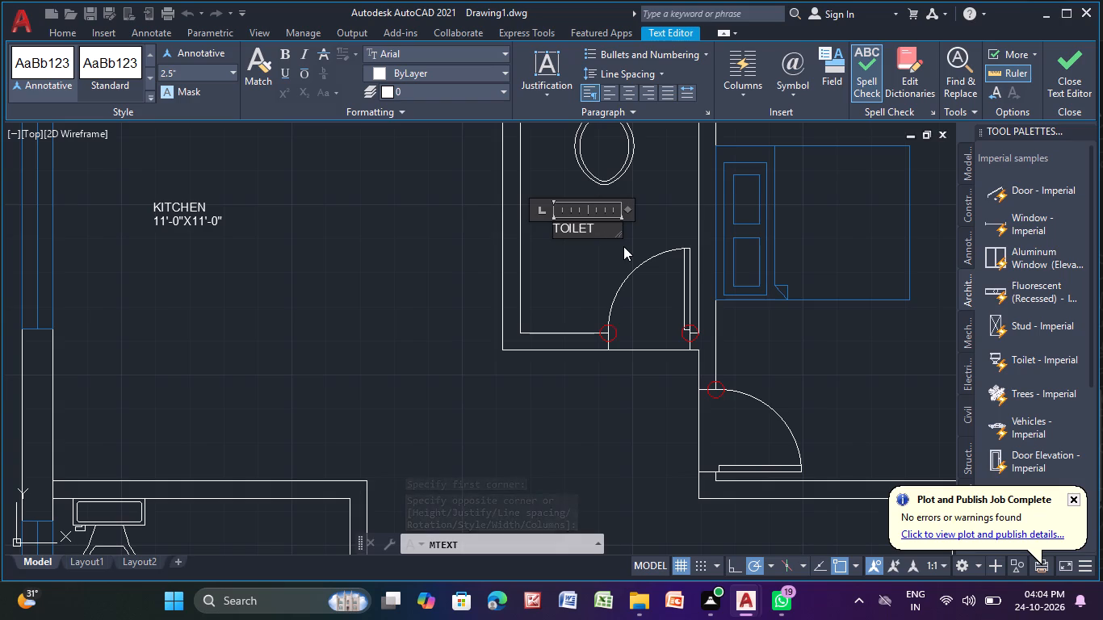
pyautogui.press('4')
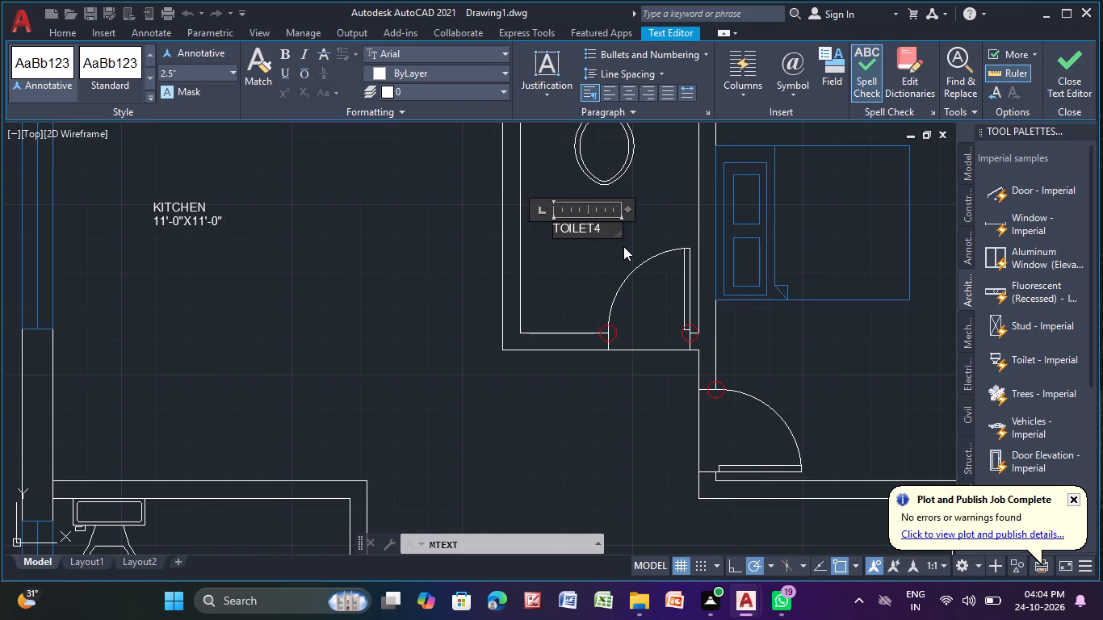
pyautogui.write("'-4.5")
pyautogui.write('"x')
pyautogui.press('BackSpace')
pyautogui.press('BackSpace')
pyautogui.press('BackSpace')
pyautogui.press('BackSpace')
pyautogui.press('BackSpace')
pyautogui.press('BackSpace')
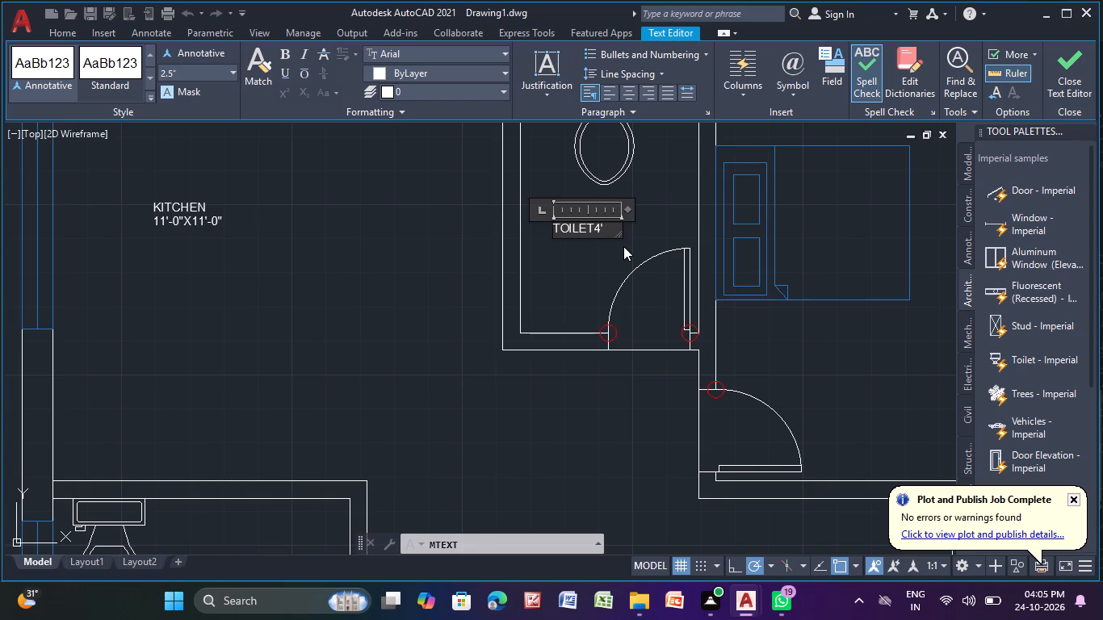
pyautogui.press('BackSpace')
pyautogui.press('BackSpace')
pyautogui.press('Return')
pyautogui.press('4')
pyautogui.press("'")
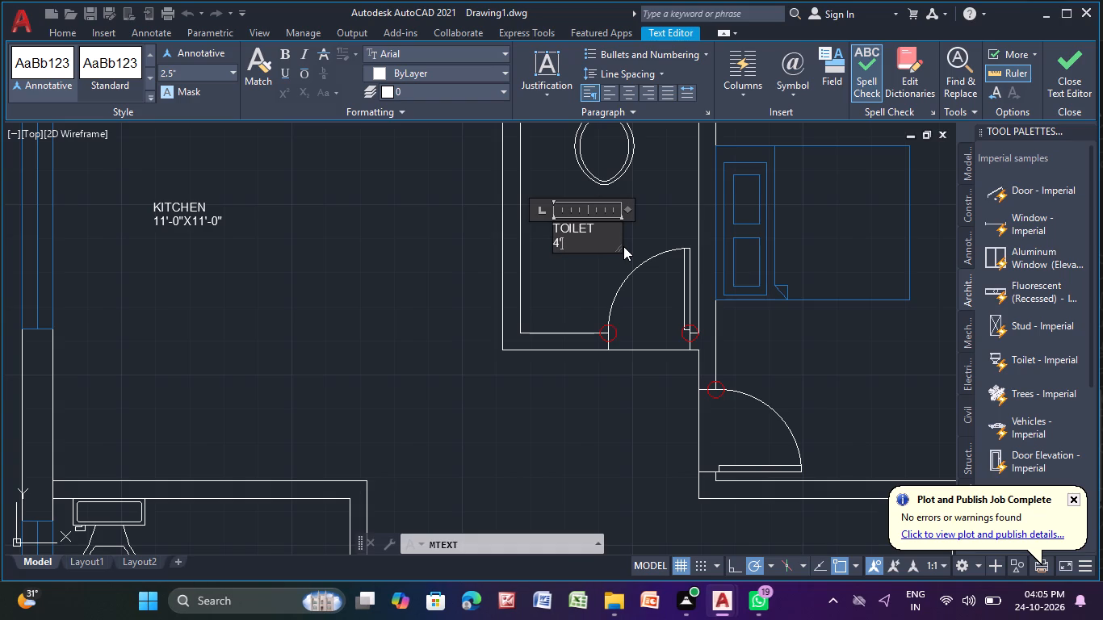
pyautogui.write('-4')
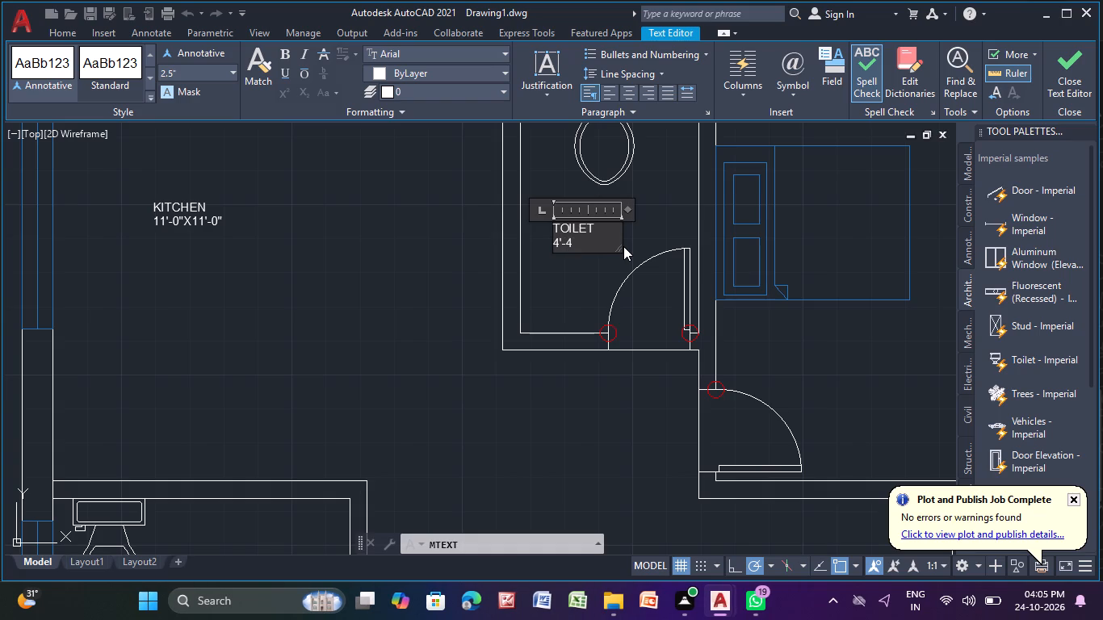
pyautogui.write('.5')
pyautogui.hotkey('shift', '"')
pyautogui.press('-')
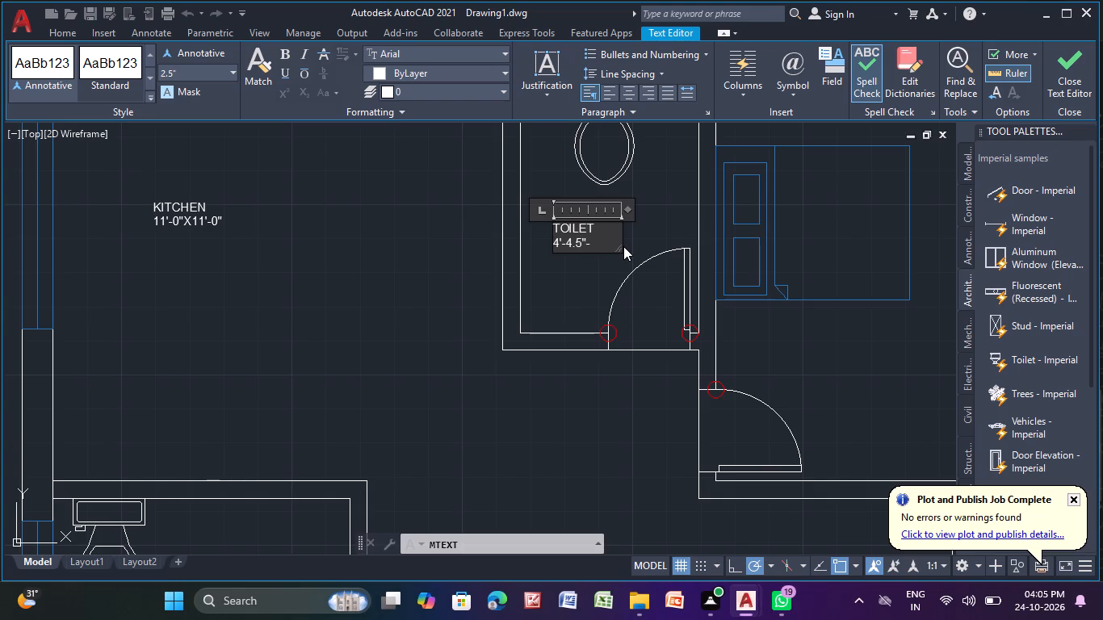
pyautogui.press('6')
pyautogui.write("'-")
pyautogui.write('4.5')
pyautogui.hotkey('shift', '"')
pyautogui.press('Return')
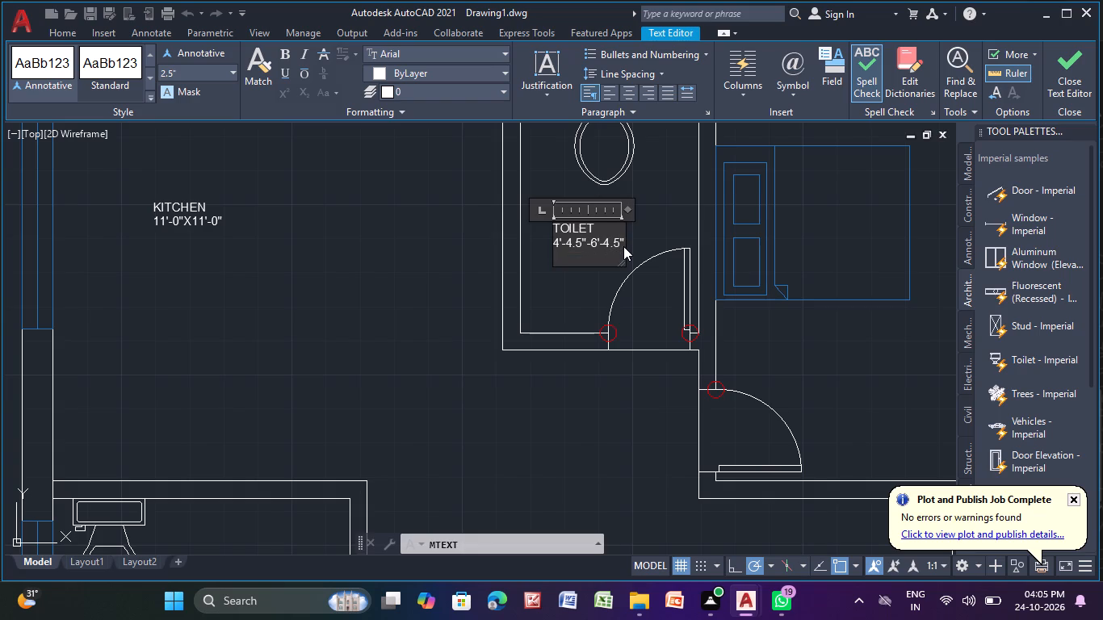
pyautogui.rightClick(623, 246)
pyautogui.click(451, 394)
# Open a multiline text box below the bed in the plan's top-right bedroom.
pyautogui.scroll(-3, 501, 407)
pyautogui.moveTo(530, 421); pyautogui.dragTo(389, 318, button='middle')
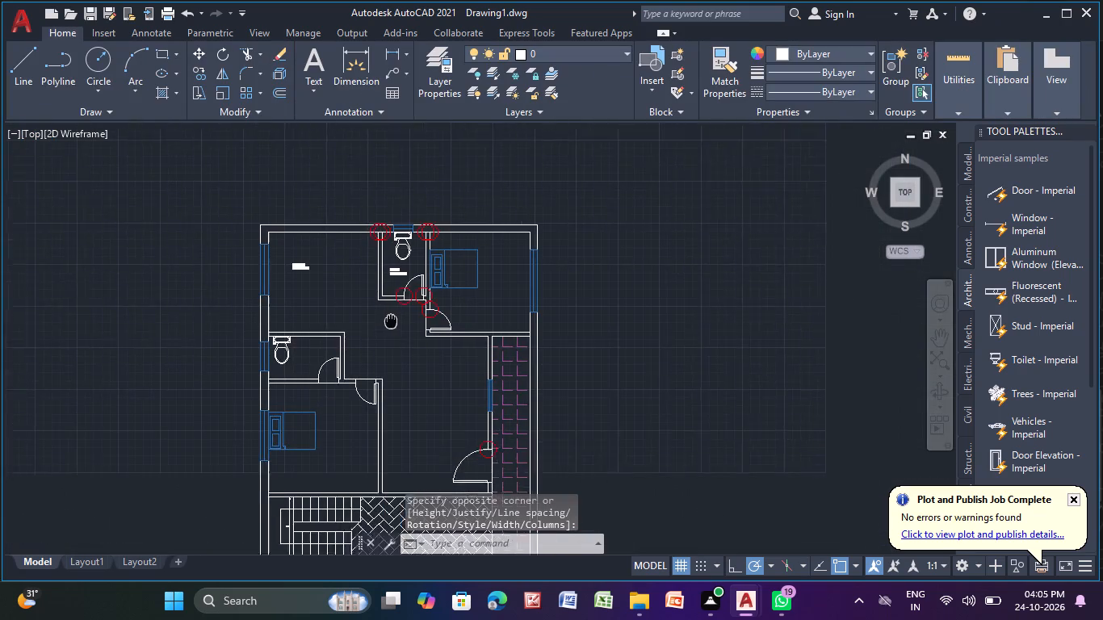
pyautogui.moveTo(389, 318); pyautogui.dragTo(376, 307, button='middle')
pyautogui.moveTo(449, 281); pyautogui.dragTo(412, 219, button='middle')
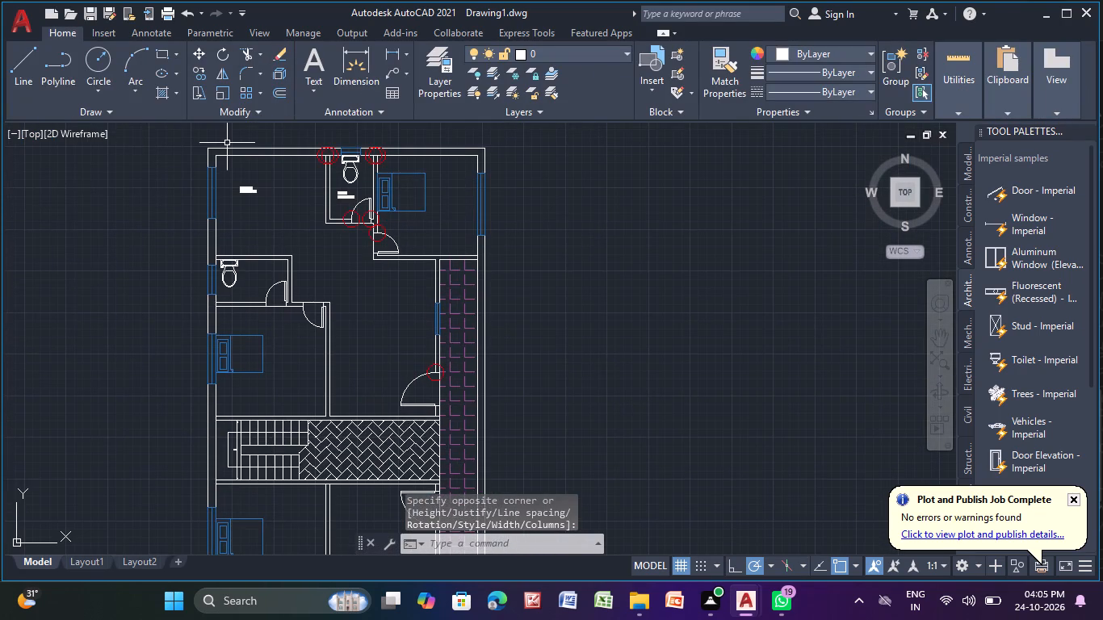
pyautogui.click(310, 59)
pyautogui.scroll(1, 421, 233)
pyautogui.moveTo(421, 233); pyautogui.dragTo(447, 356, button='middle')
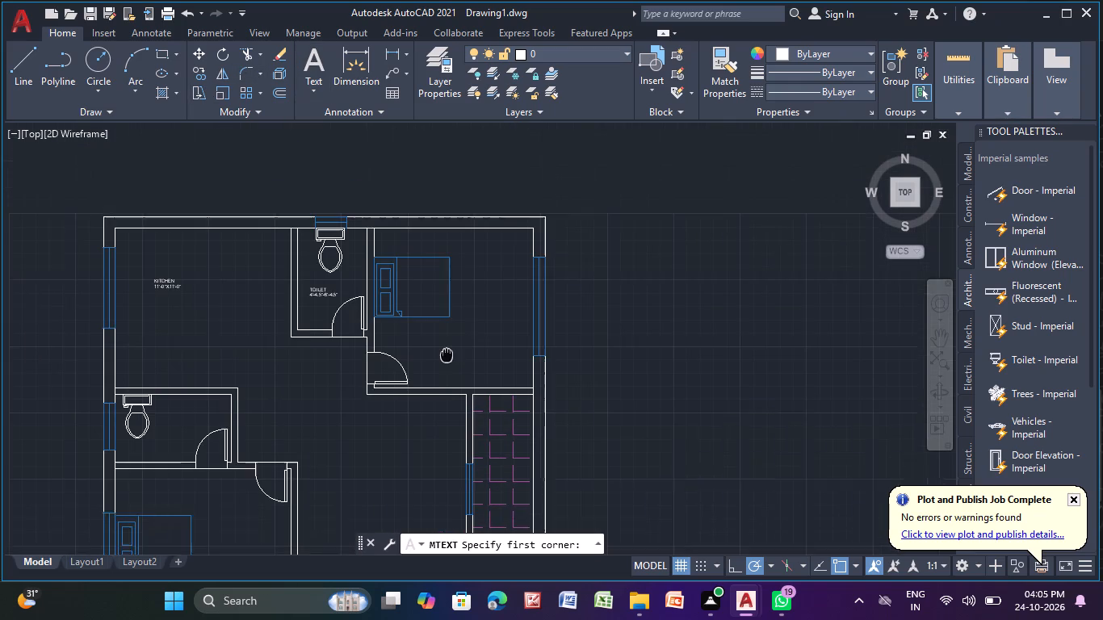
pyautogui.moveTo(447, 356); pyautogui.dragTo(448, 358, button='middle')
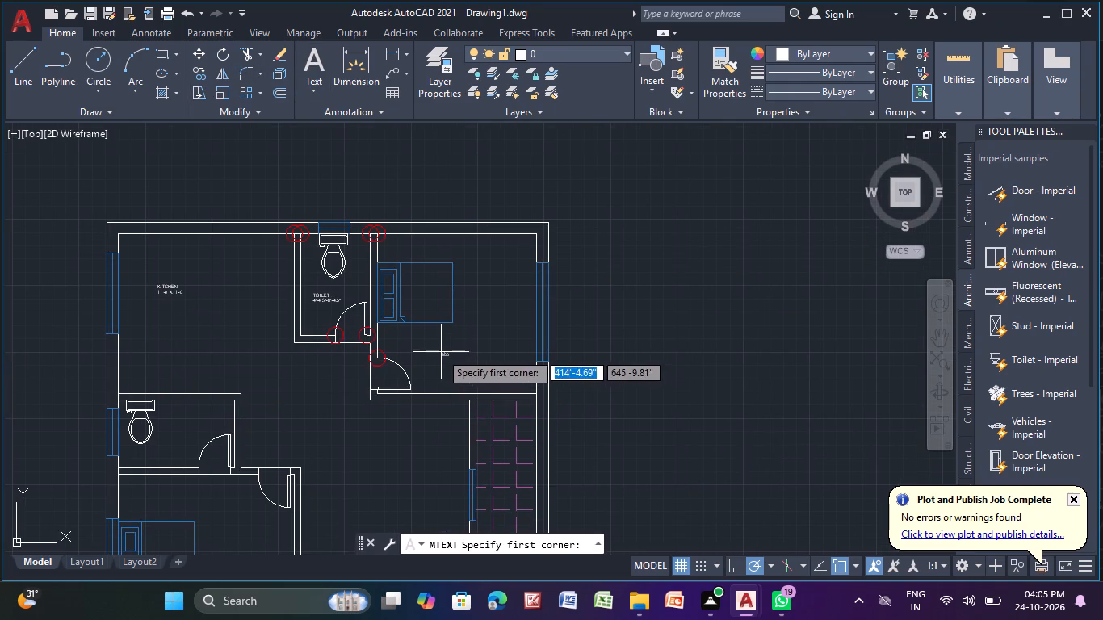
pyautogui.click(405, 338)
pyautogui.click(497, 357)
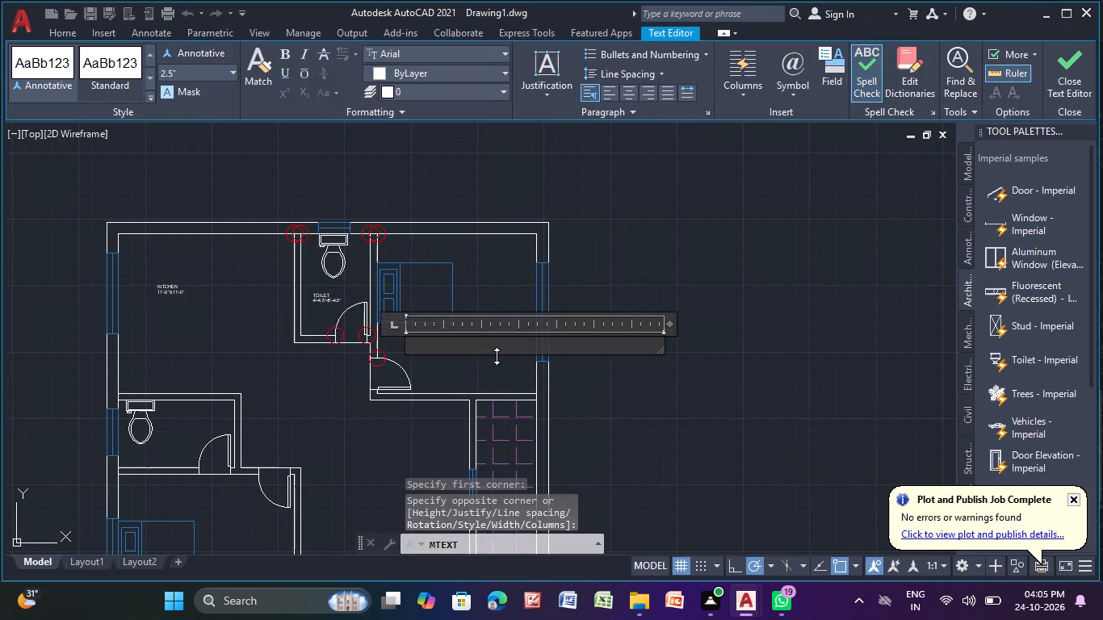
# Label the top-right bedroom BED ROOM -1, with 10'-0"X10'-0" on the second line.
pyautogui.press('b')
pyautogui.write('ed')
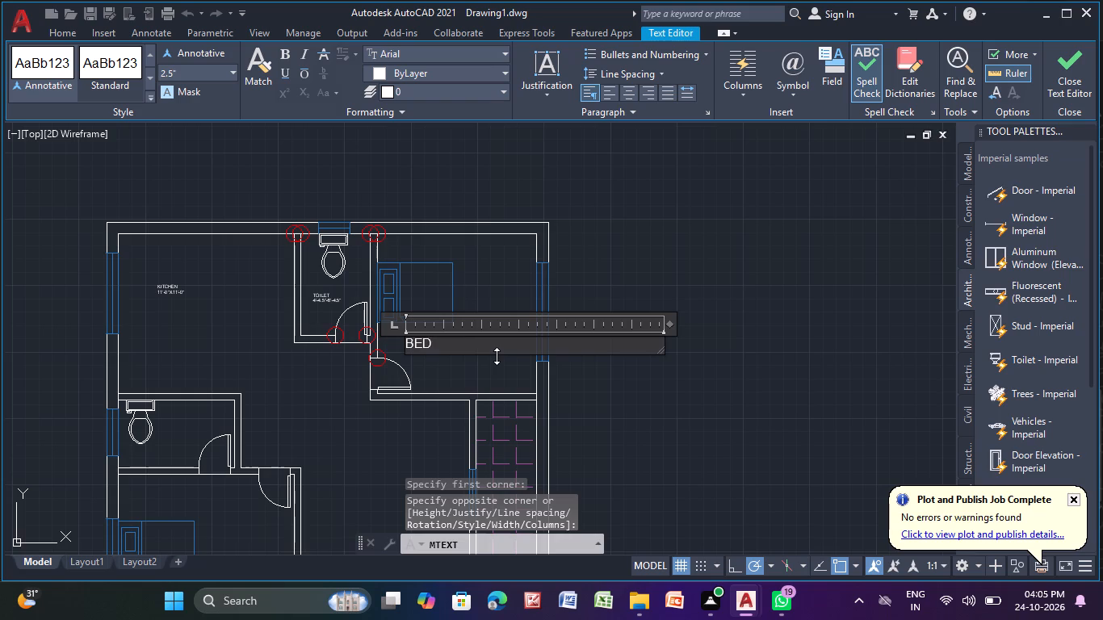
pyautogui.press('space')
pyautogui.write('room -1')
pyautogui.press('Return')
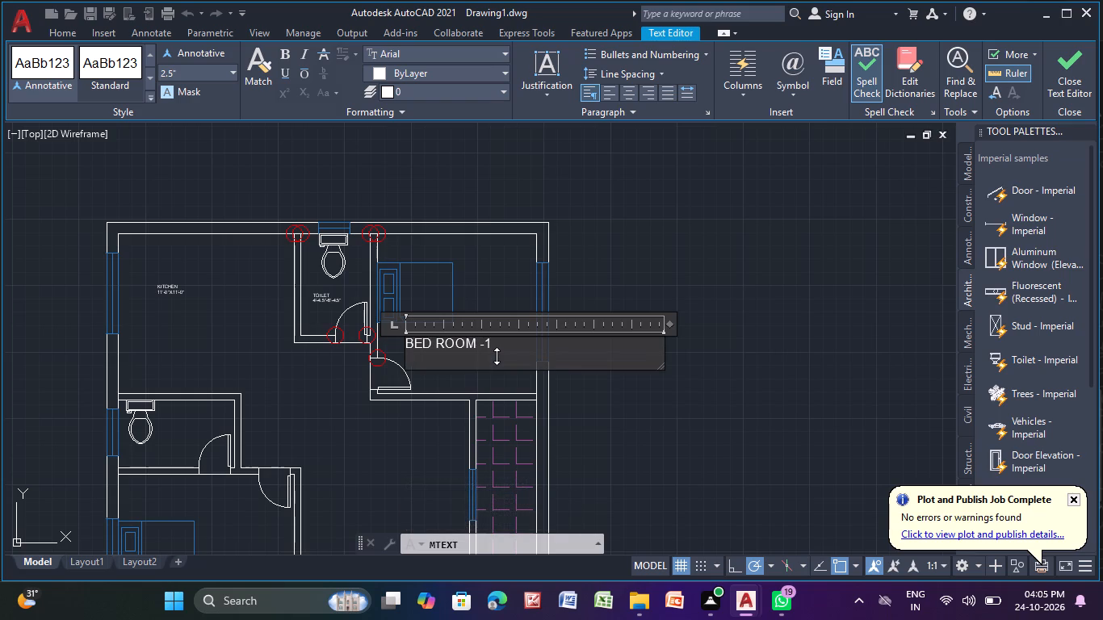
pyautogui.press('1')
pyautogui.write("0'-0")
pyautogui.hotkey('shift', '"')
pyautogui.write("x10'-0")
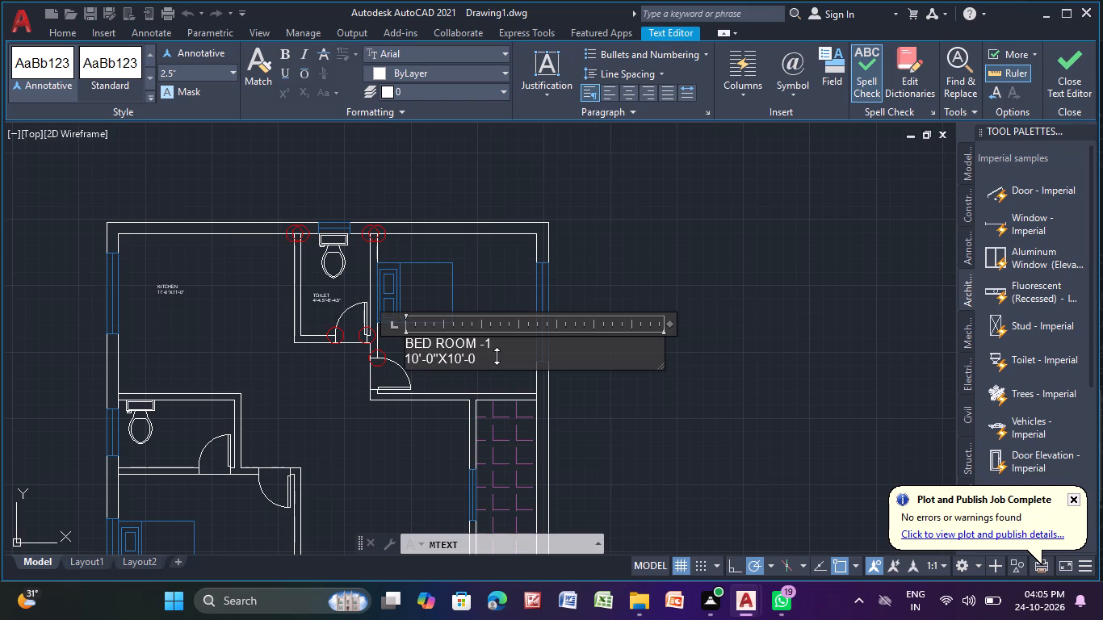
pyautogui.hotkey('shift', '"')
pyautogui.press('Return')
pyautogui.rightClick(497, 356)
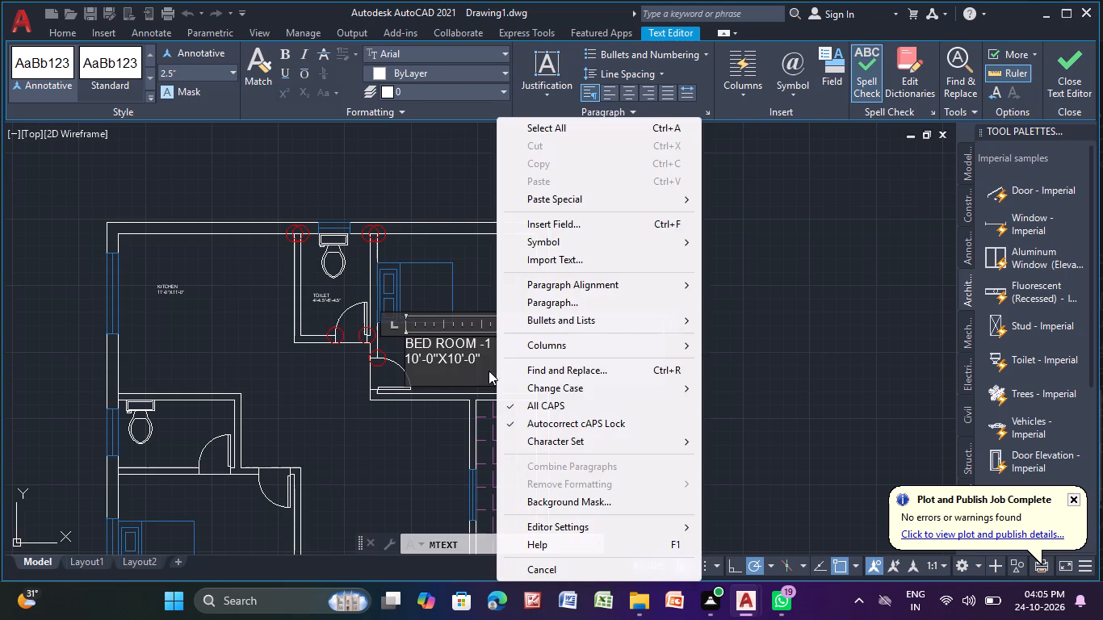
pyautogui.click(410, 447)
# Label the large room above the herringbone-hatched area LIVING HALL, with 11'0"X15'7.5" on the second line.
pyautogui.moveTo(409, 447); pyautogui.dragTo(414, 170, button='middle')
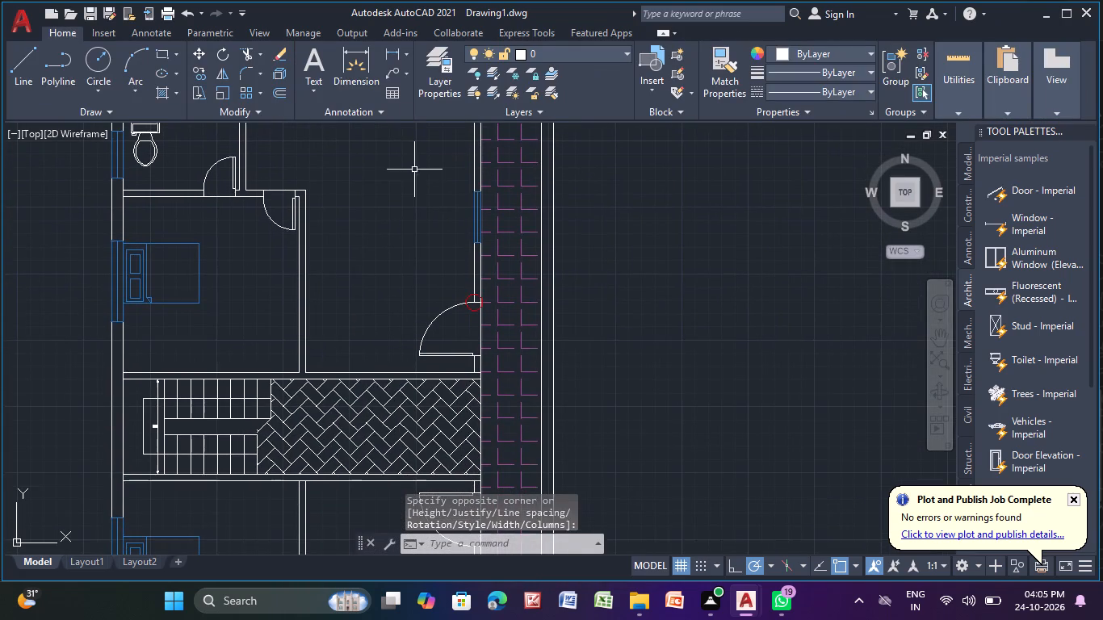
pyautogui.click(316, 58)
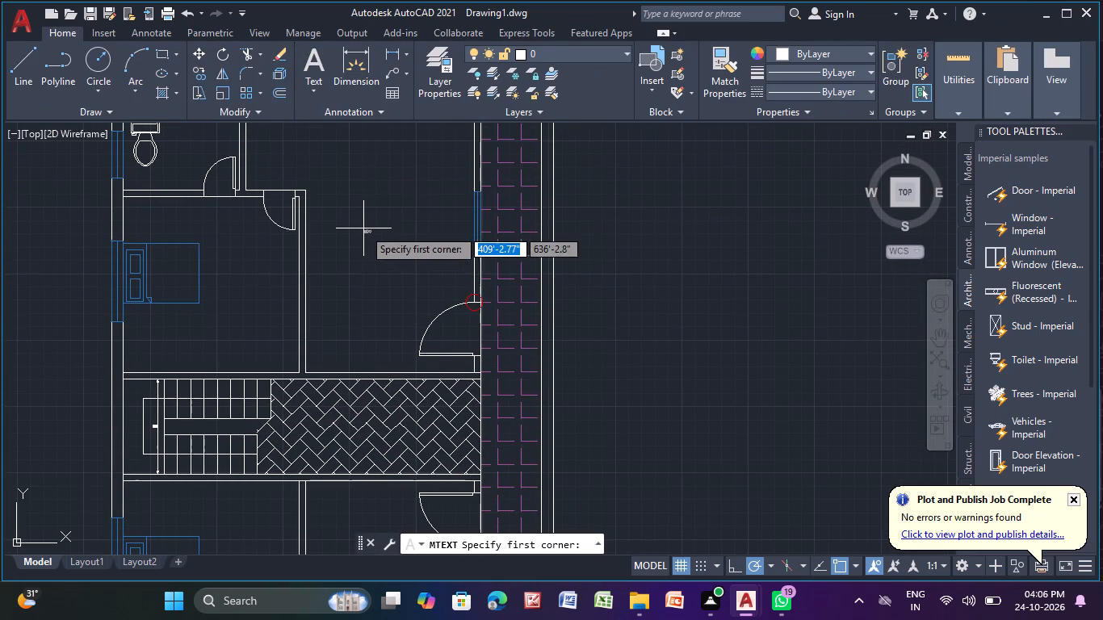
pyautogui.click(375, 241)
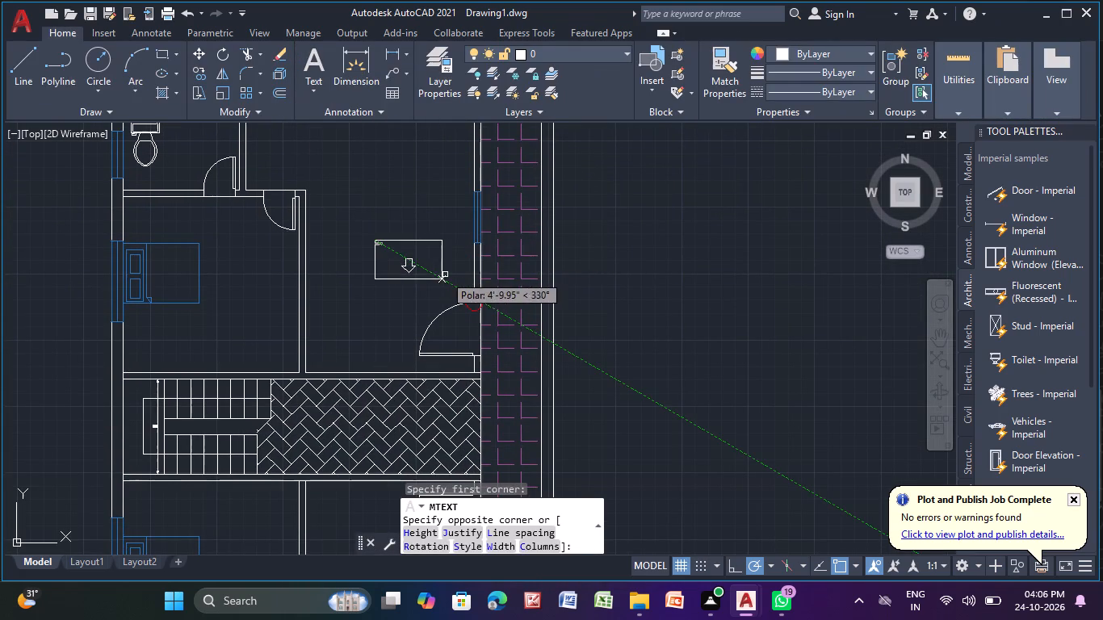
pyautogui.click(445, 274)
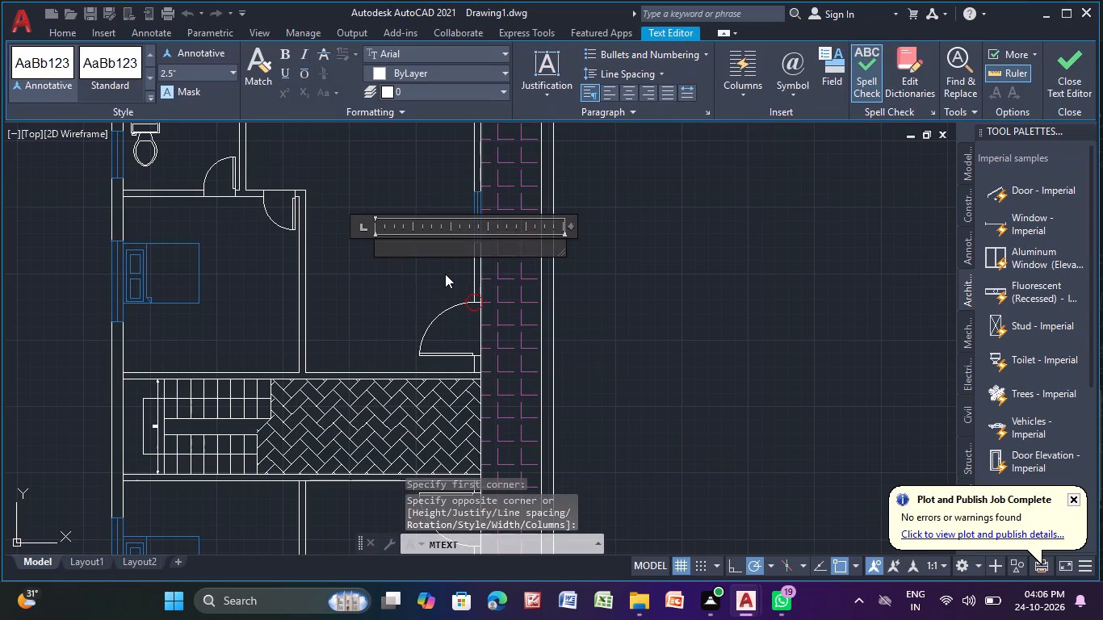
pyautogui.write('living ha')
pyautogui.write('ll')
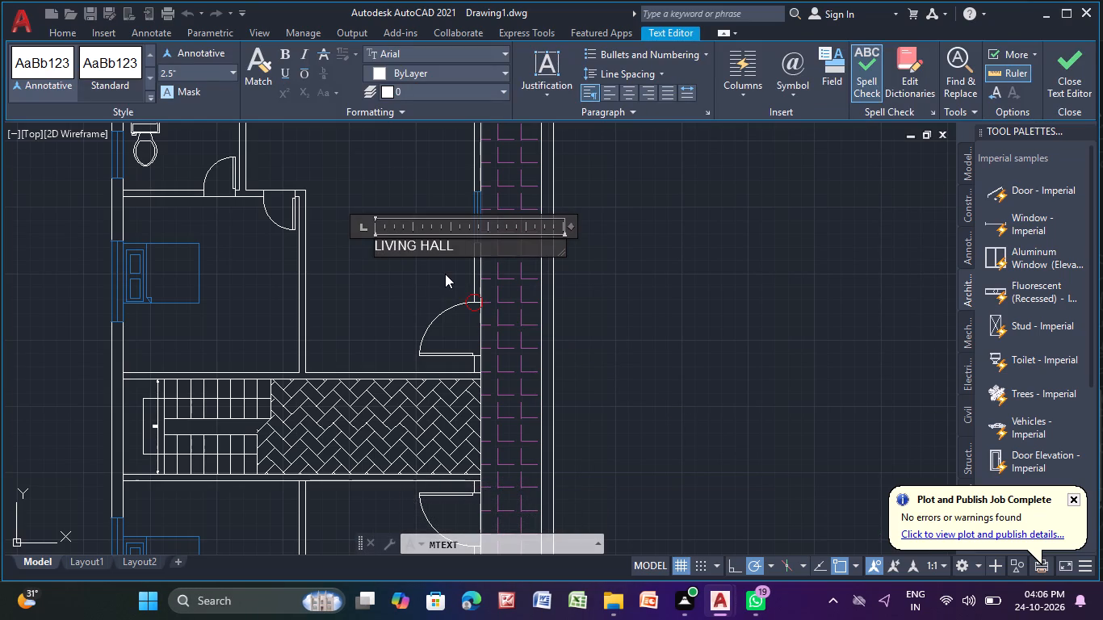
pyautogui.press('Return')
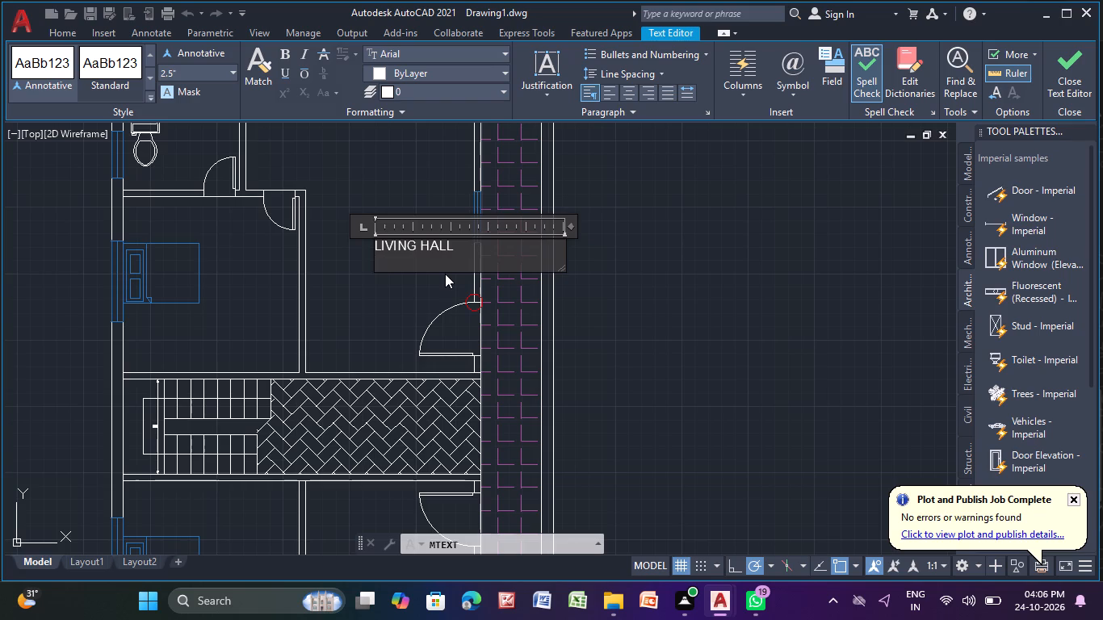
pyautogui.write('11')
pyautogui.write('\'0"')
pyautogui.write('x15')
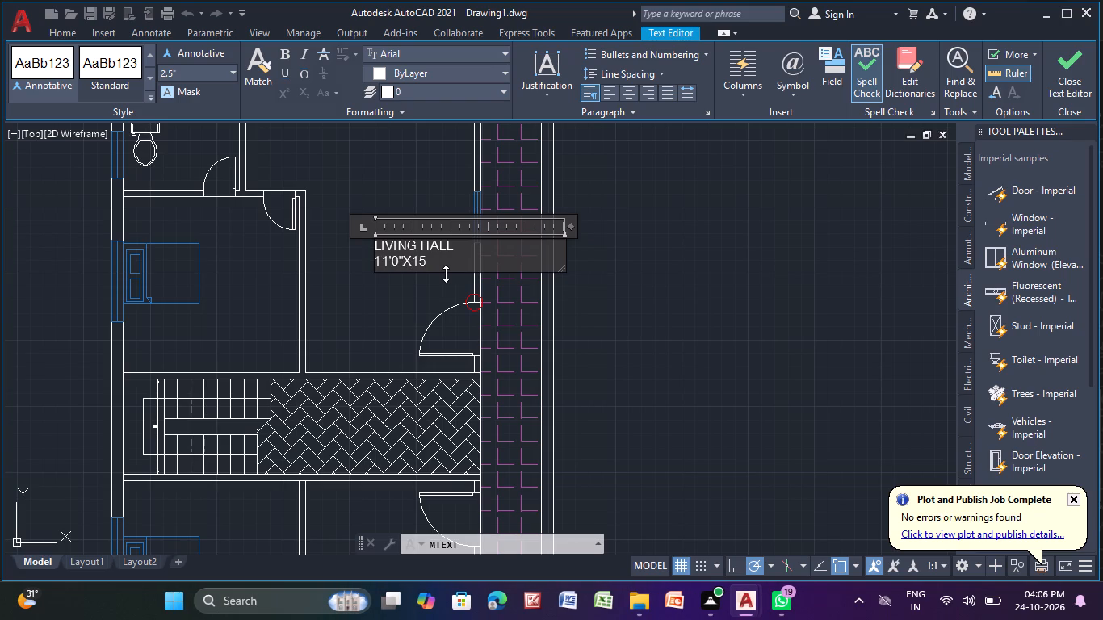
pyautogui.write("'7")
pyautogui.write('.5')
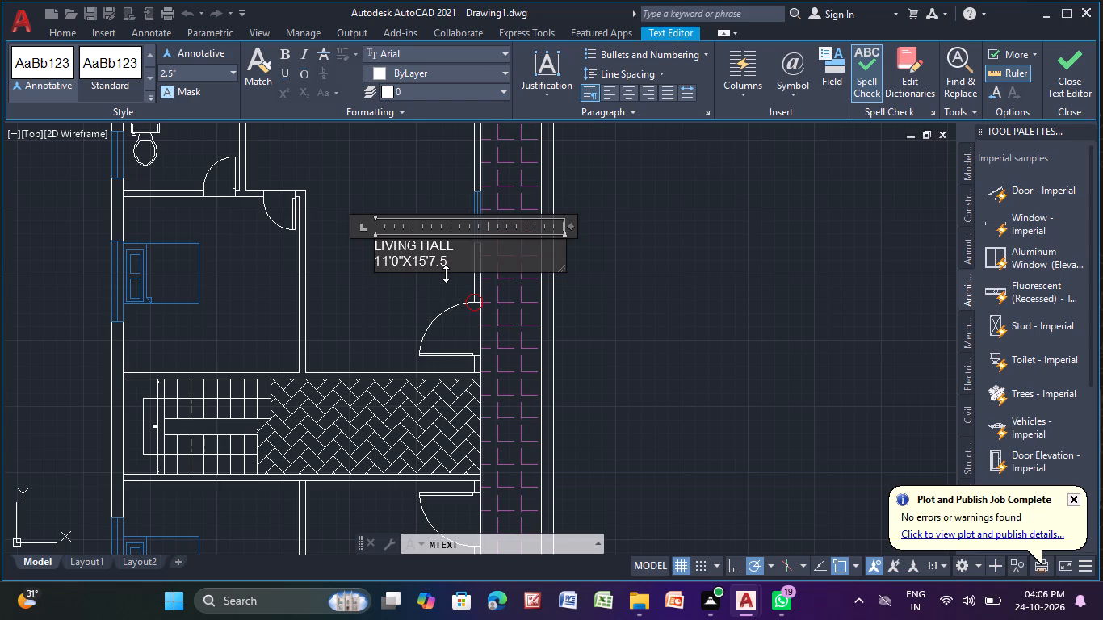
pyautogui.hotkey('shift', '"')
pyautogui.press('Return')
pyautogui.rightClick(446, 274)
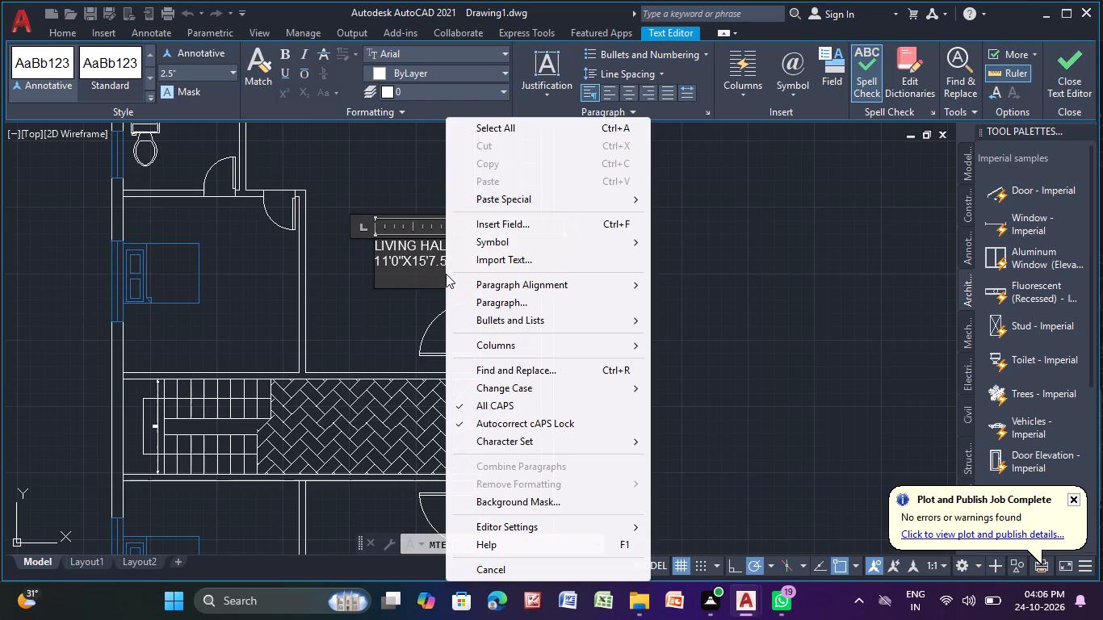
pyautogui.click(413, 304)
# Open a multiline text box beside the toilet in the upper bathroom on the plan's left side.
pyautogui.scroll(-1, 409, 288)
pyautogui.moveTo(409, 287); pyautogui.dragTo(417, 195, button='middle')
pyautogui.scroll(-1, 411, 190)
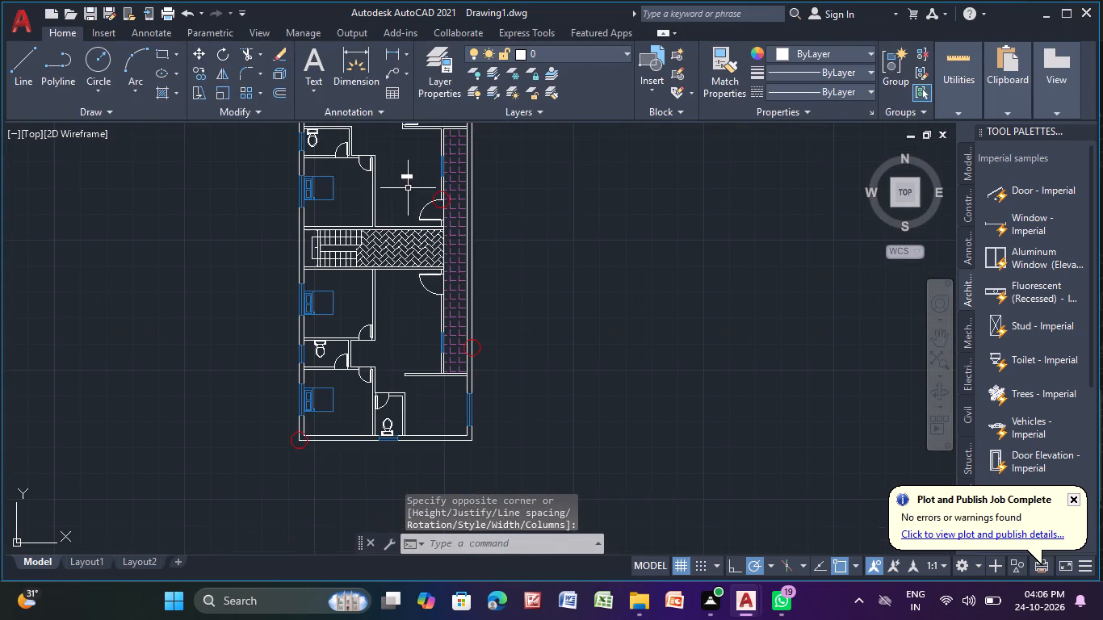
pyautogui.click(312, 60)
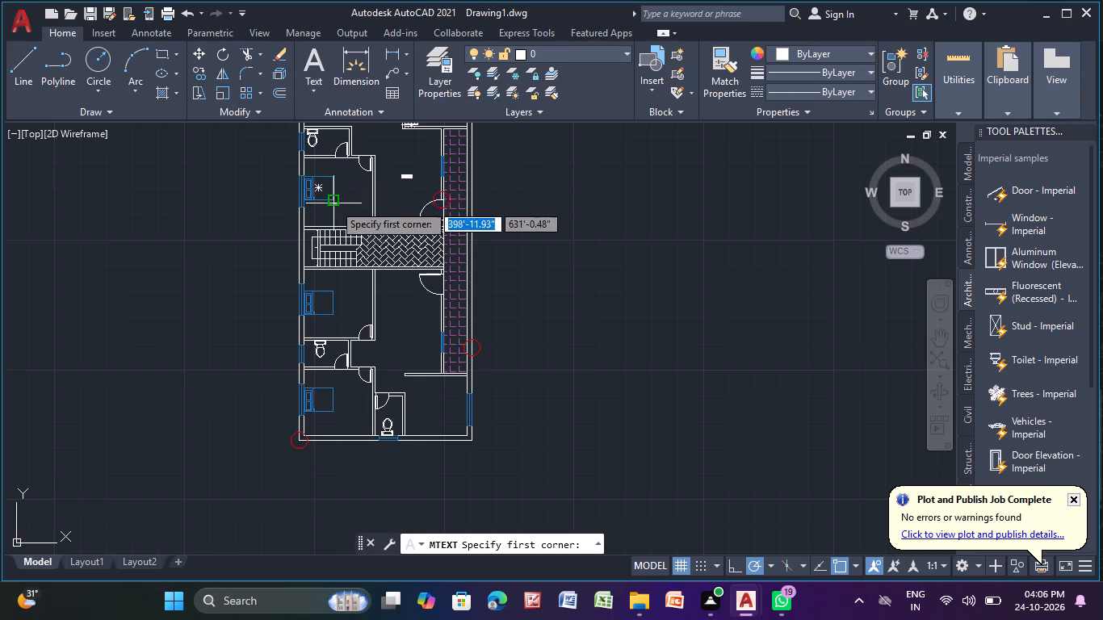
pyautogui.scroll(2, 333, 203)
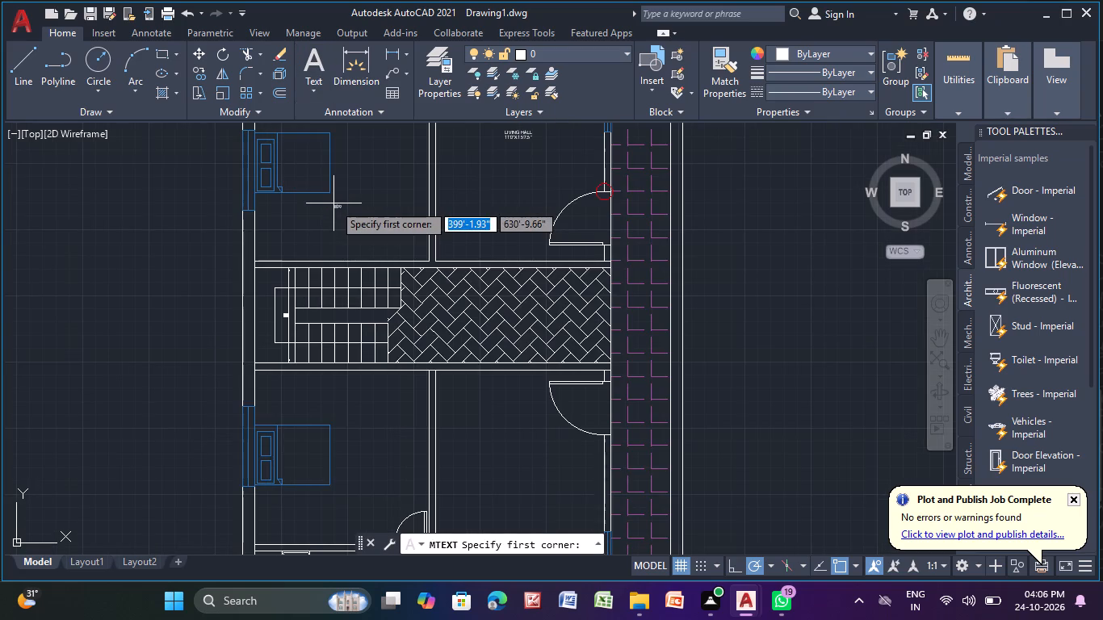
pyautogui.moveTo(333, 203); pyautogui.dragTo(333, 312, button='middle')
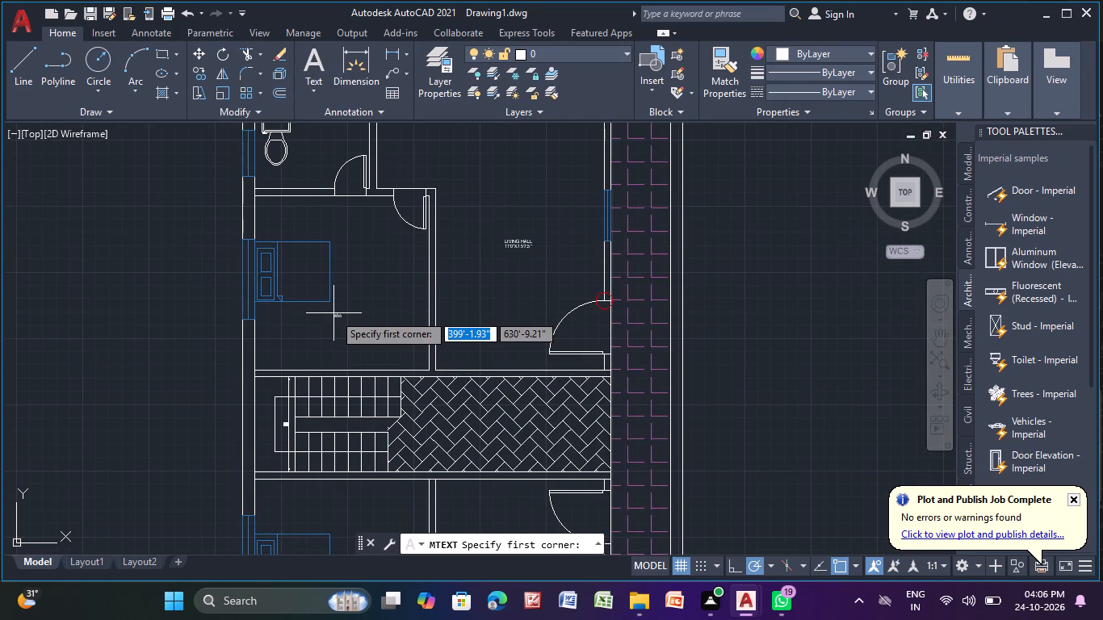
pyautogui.scroll(-1, 334, 313)
pyautogui.moveTo(359, 346); pyautogui.dragTo(382, 482, button='middle')
pyautogui.scroll(3, 350, 362)
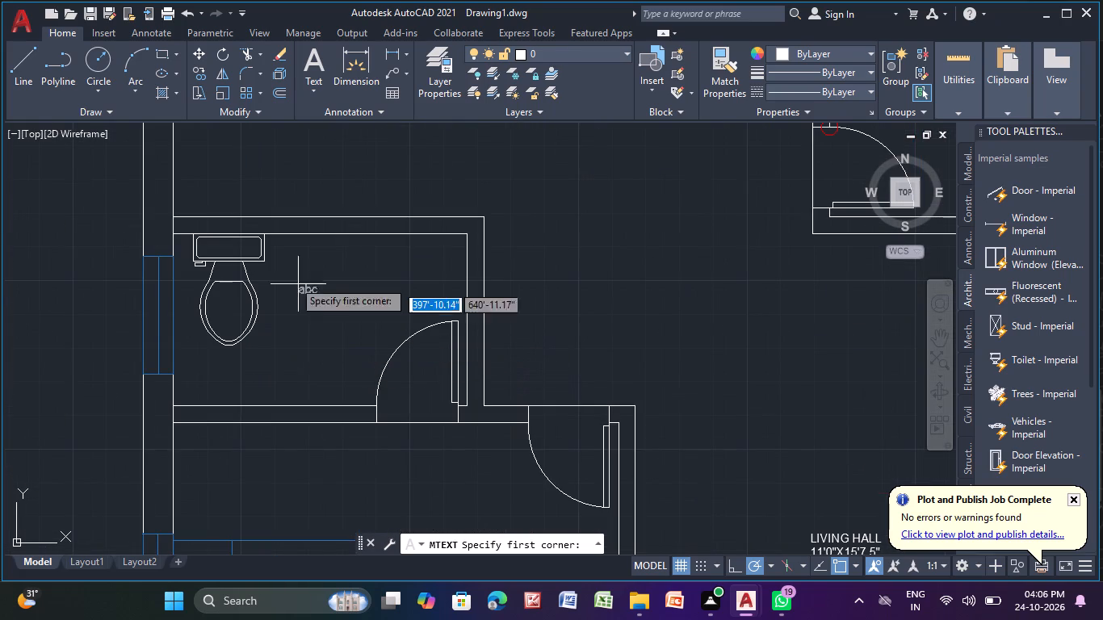
pyautogui.click(295, 269)
pyautogui.click(391, 309)
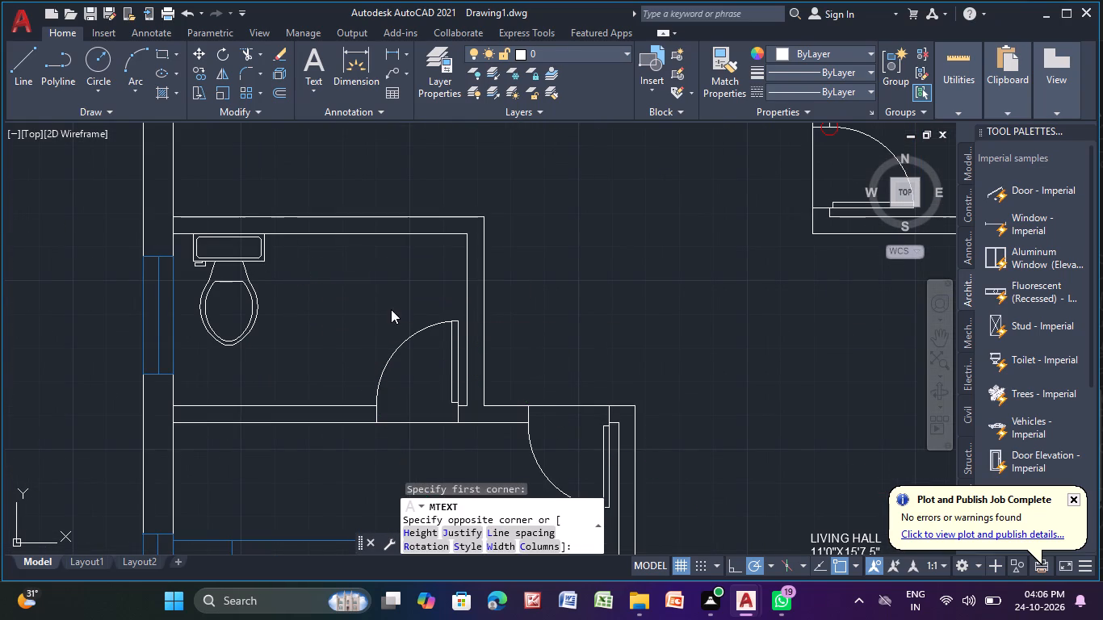
# Enter TOILET as the left bathroom's label, with 7'-1.5"X4'-" on the second line.
pyautogui.press('t')
pyautogui.write('oilet')
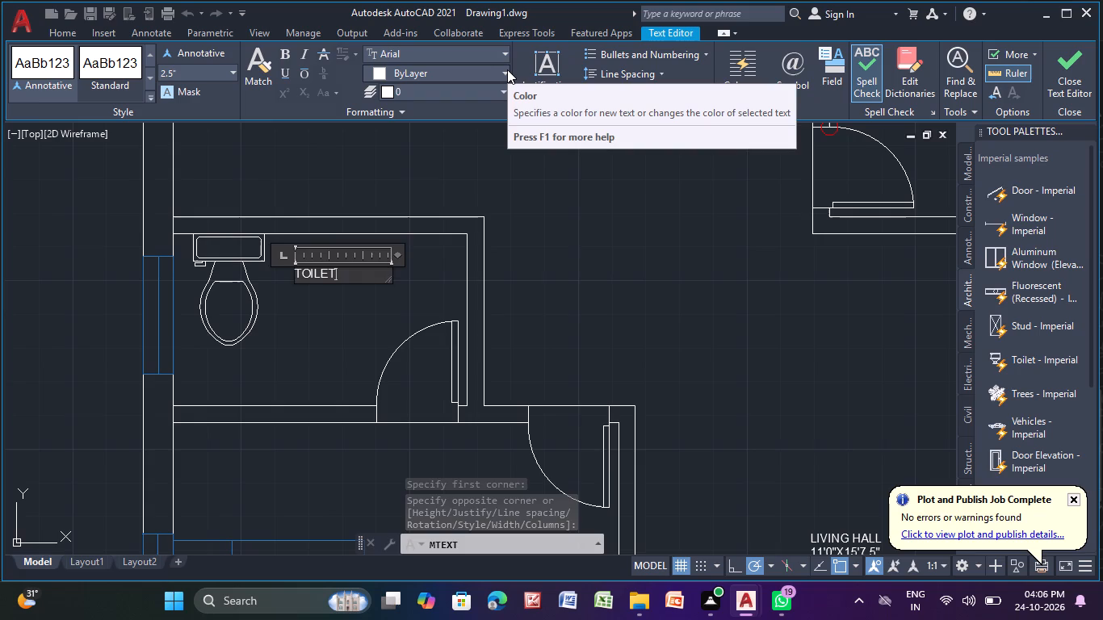
pyautogui.press('Return')
pyautogui.press('7')
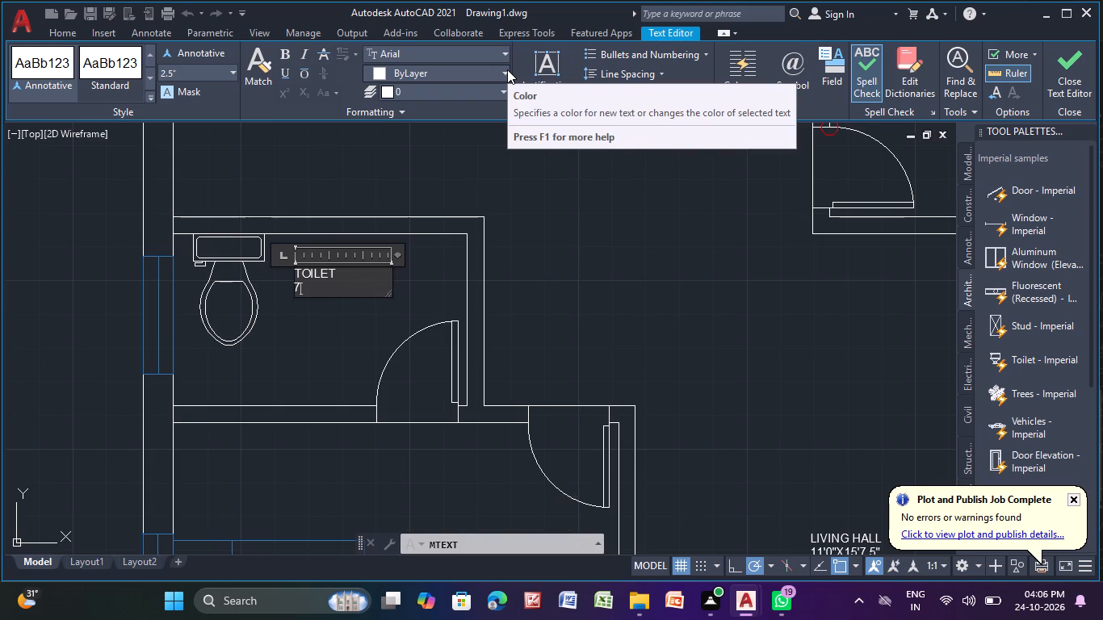
pyautogui.write("'-")
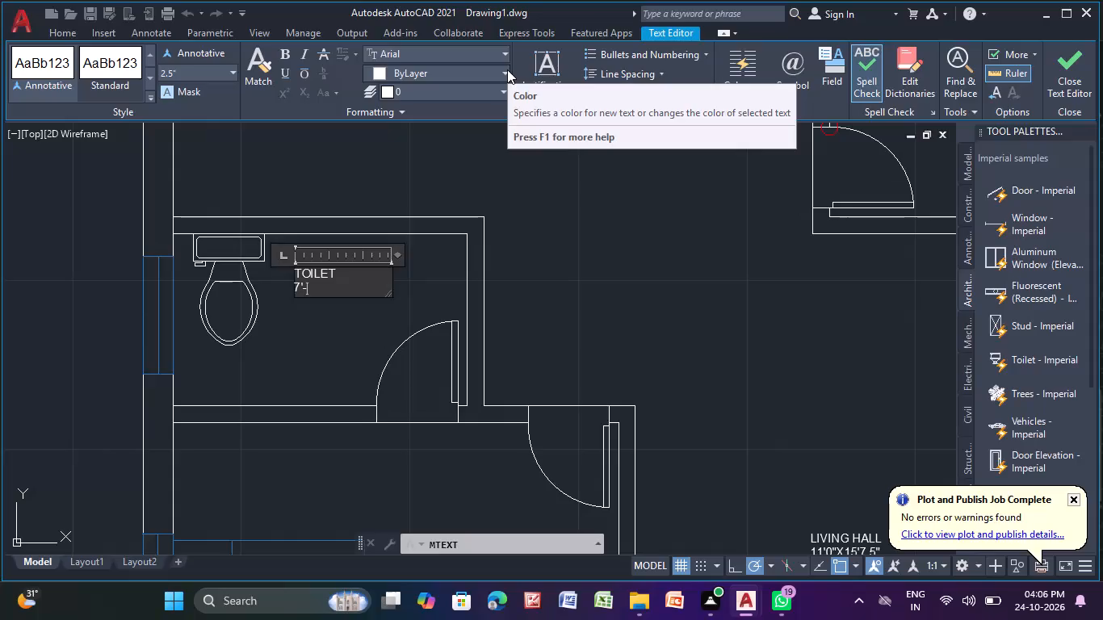
pyautogui.press('1')
pyautogui.press('.')
pyautogui.press('5')
pyautogui.hotkey('shift', '"')
pyautogui.press('x')
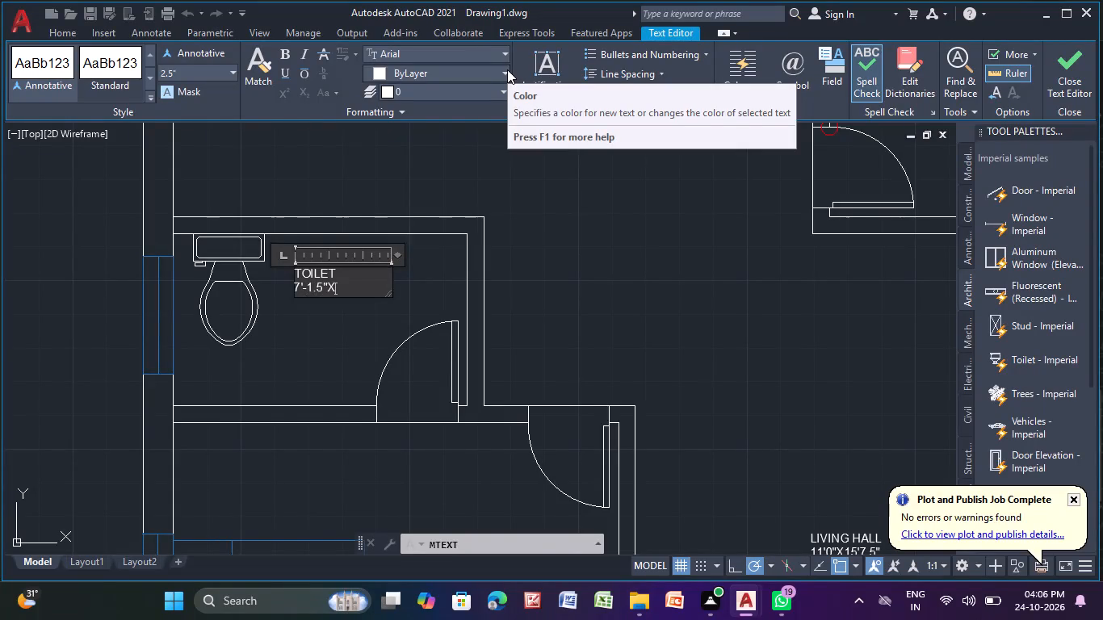
pyautogui.press('4')
pyautogui.write("'-")
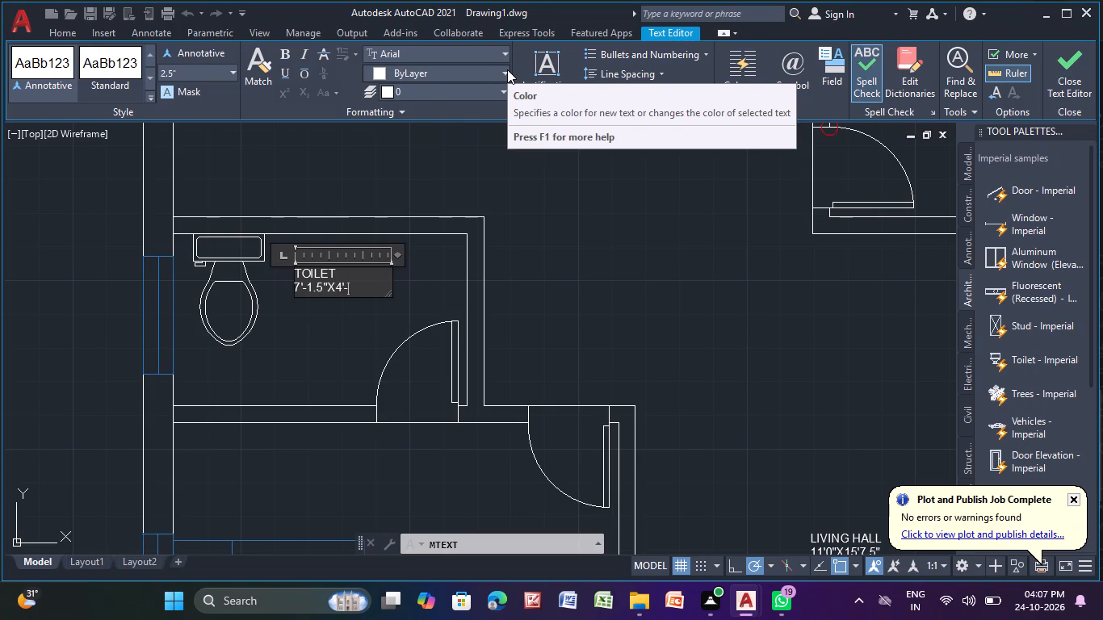
pyautogui.hotkey('shift', '"')
pyautogui.press('Return')
# Insert the missing inch value 3 so the toilet label's size reads 7'-1.5"X4'-3", and finish the text.
pyautogui.scroll(-1, 507, 69)
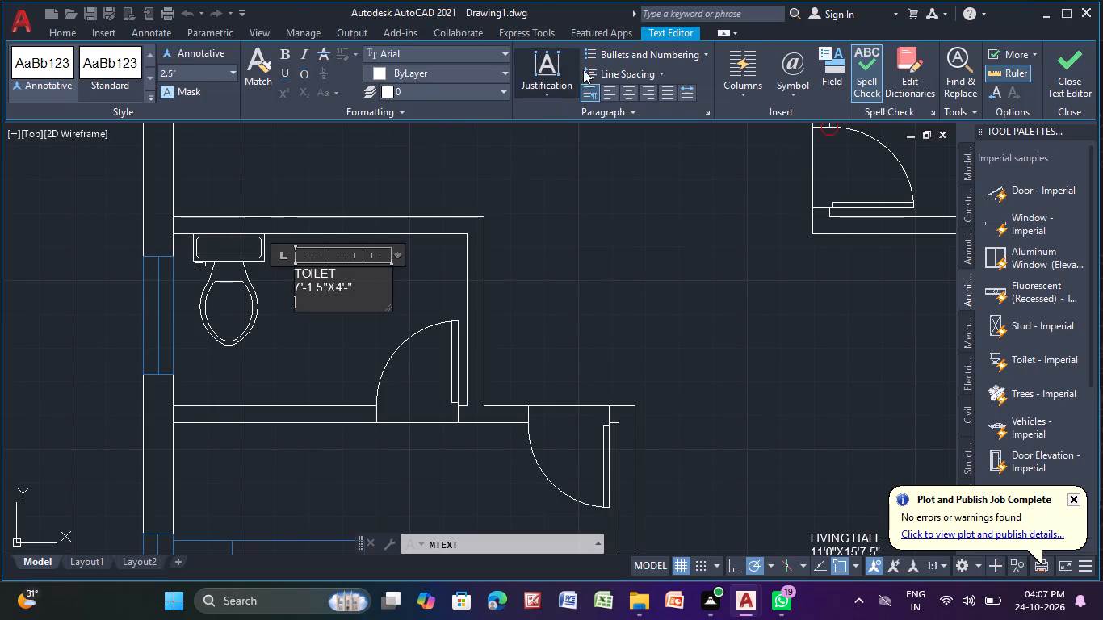
pyautogui.click(350, 288)
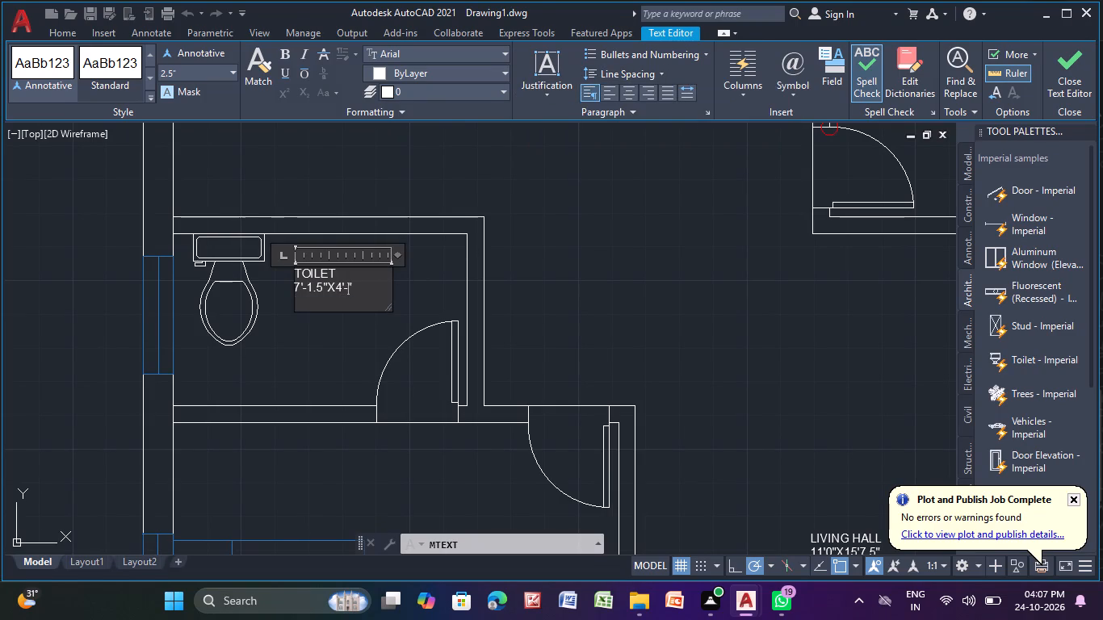
pyautogui.press('3')
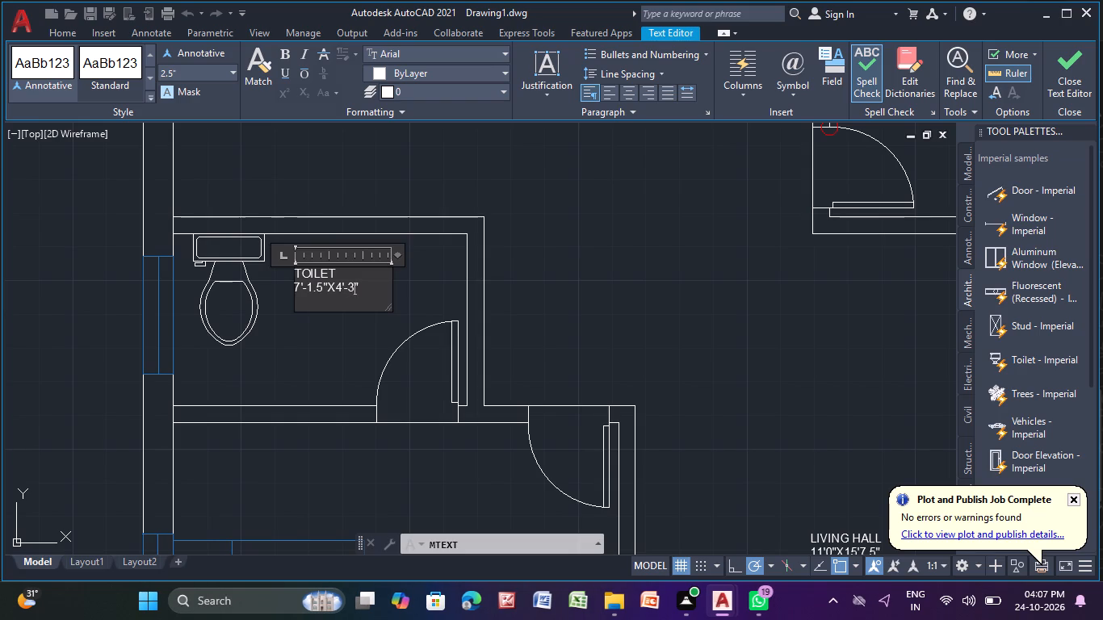
pyautogui.click(378, 287)
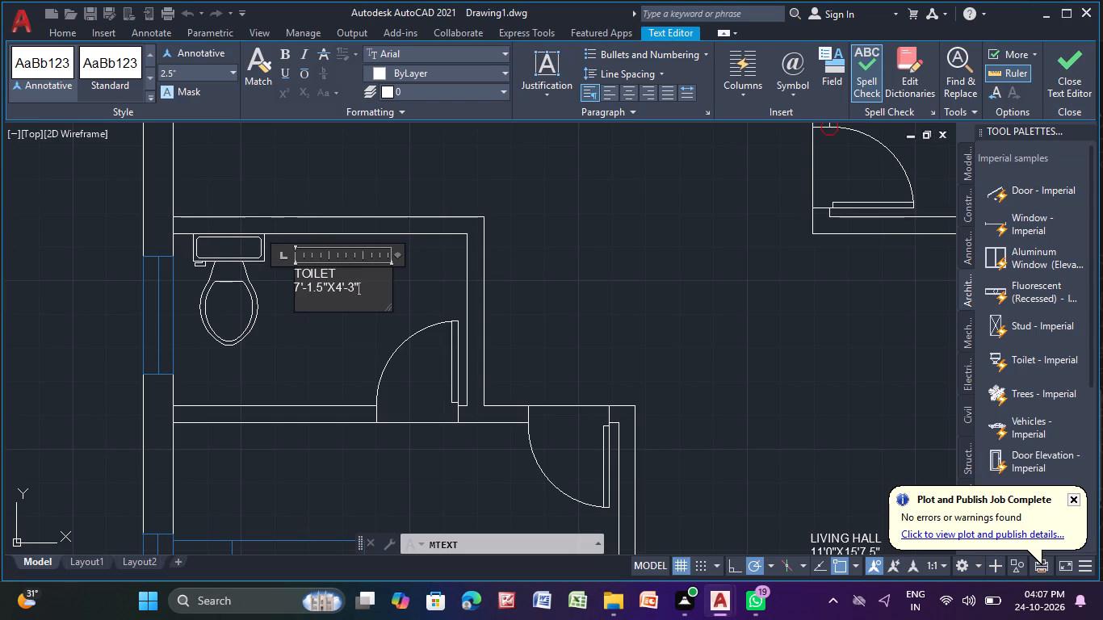
pyautogui.press('Return')
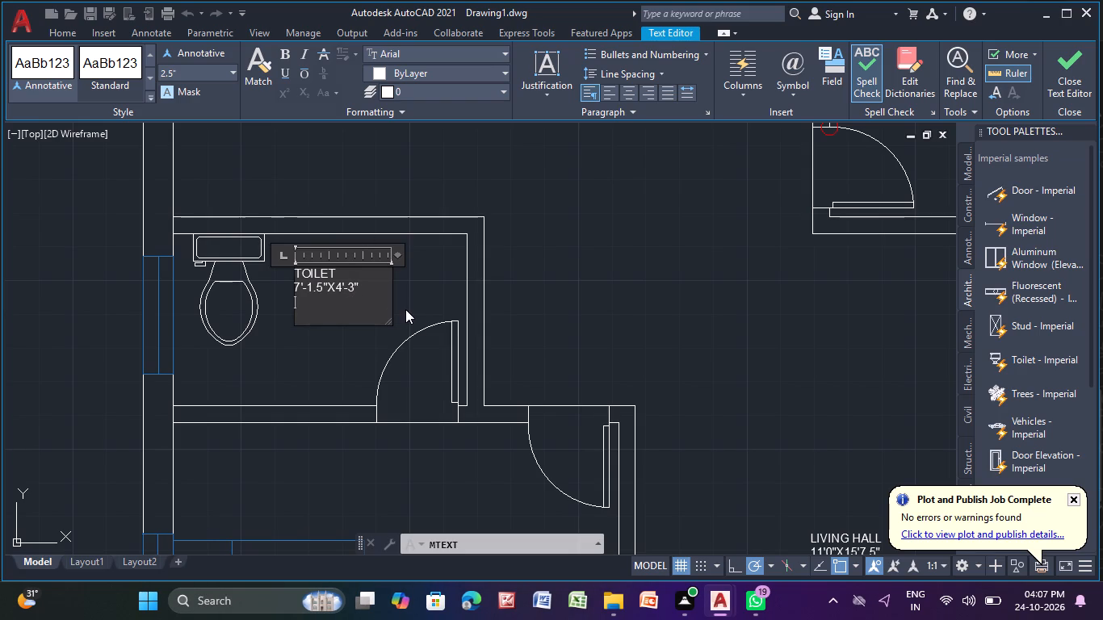
pyautogui.rightClick(405, 309)
pyautogui.click(310, 341)
# Label the bedroom above the staircase M.BED ROOM, with 11'-0"X11'-0" on the second line, beside the bed.
pyautogui.scroll(-2, 315, 371)
pyautogui.moveTo(312, 401); pyautogui.dragTo(272, 197, button='middle')
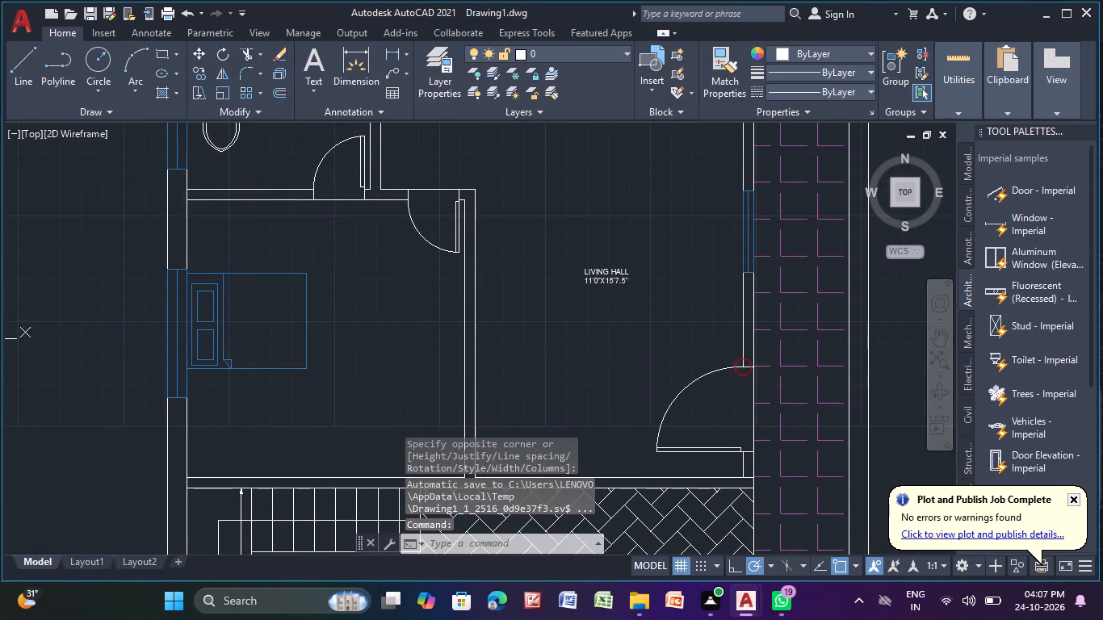
pyautogui.click(320, 57)
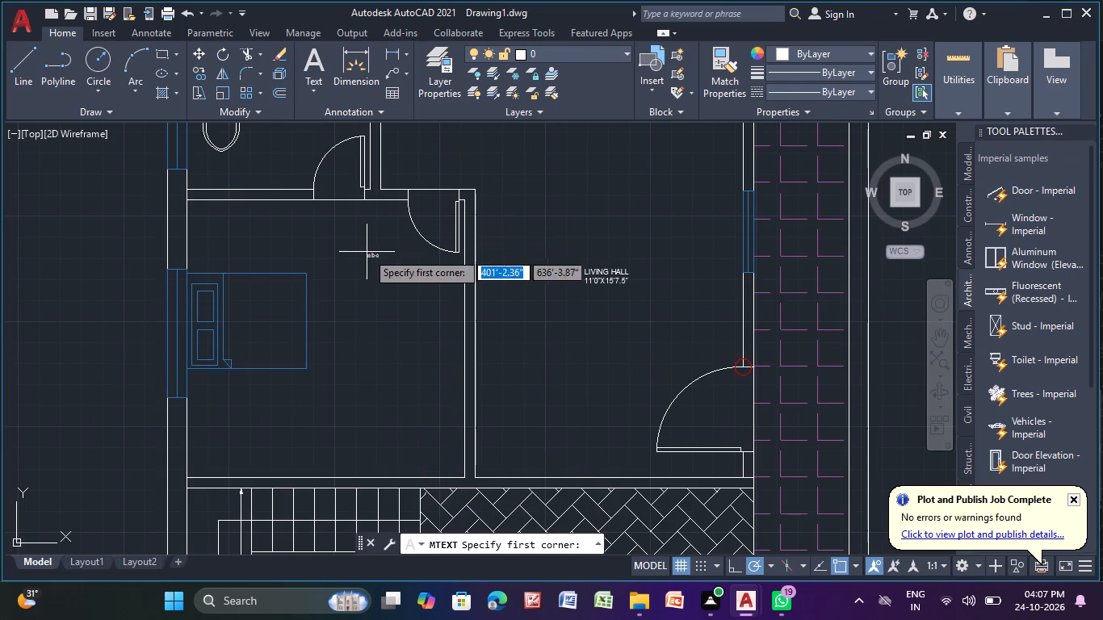
pyautogui.moveTo(373, 283); pyautogui.dragTo(378, 271, button='middle')
pyautogui.scroll(1, 333, 323)
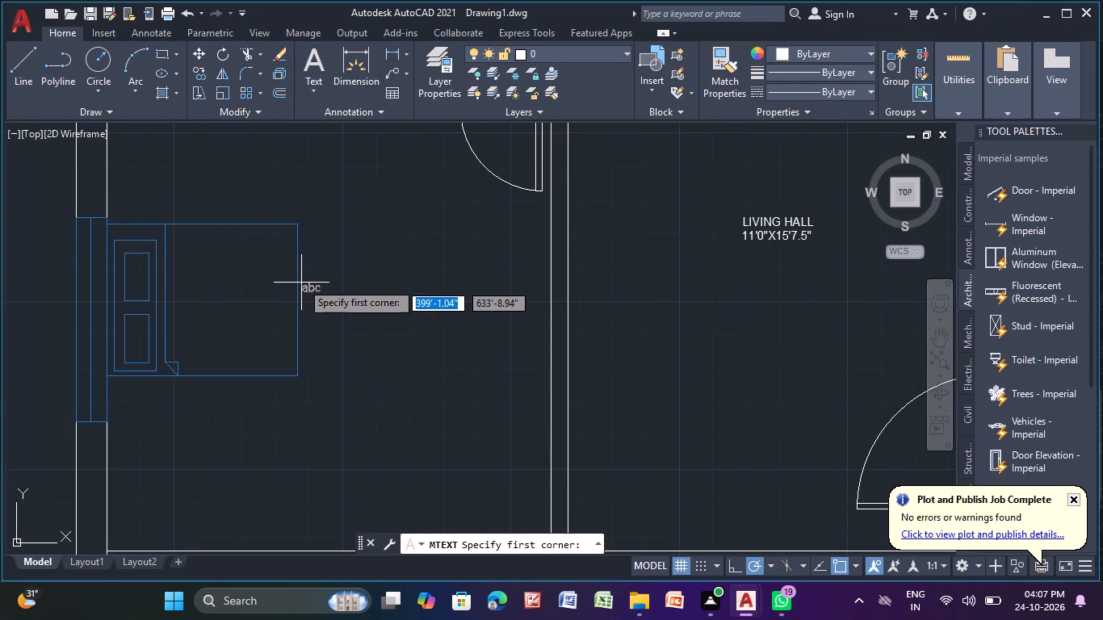
pyautogui.click(343, 285)
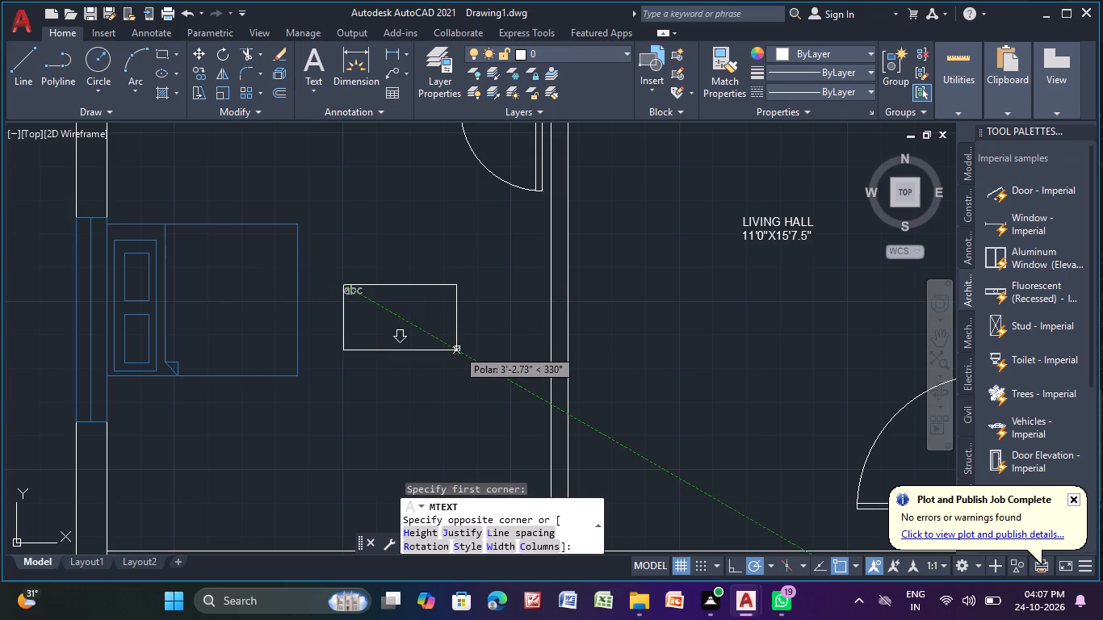
pyautogui.click(457, 349)
pyautogui.write('m.')
pyautogui.write('be')
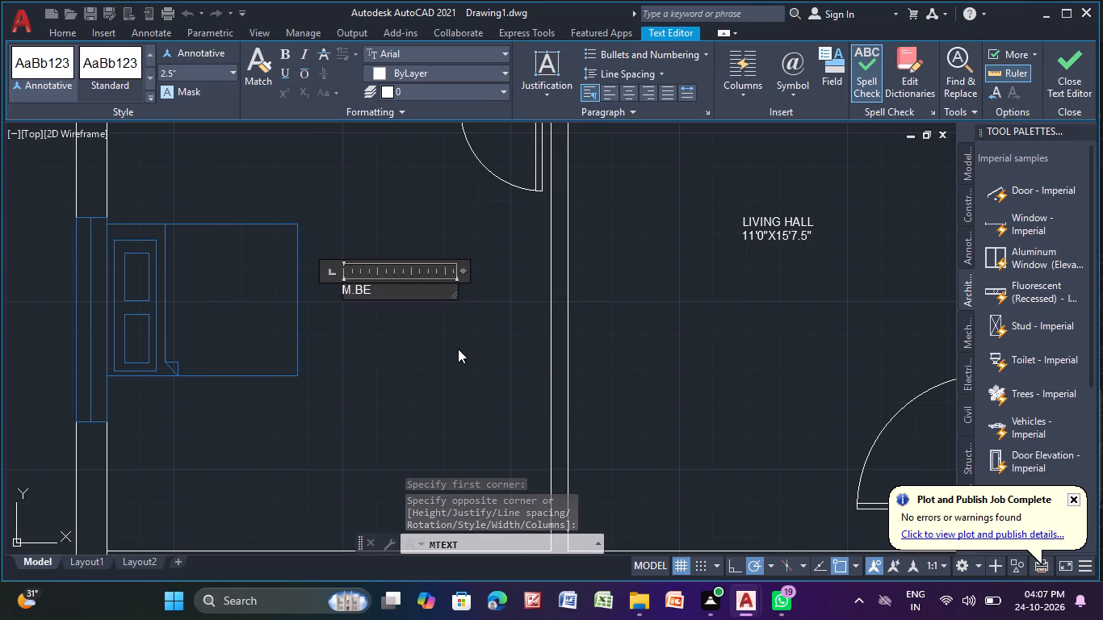
pyautogui.write('d roo')
pyautogui.press('m')
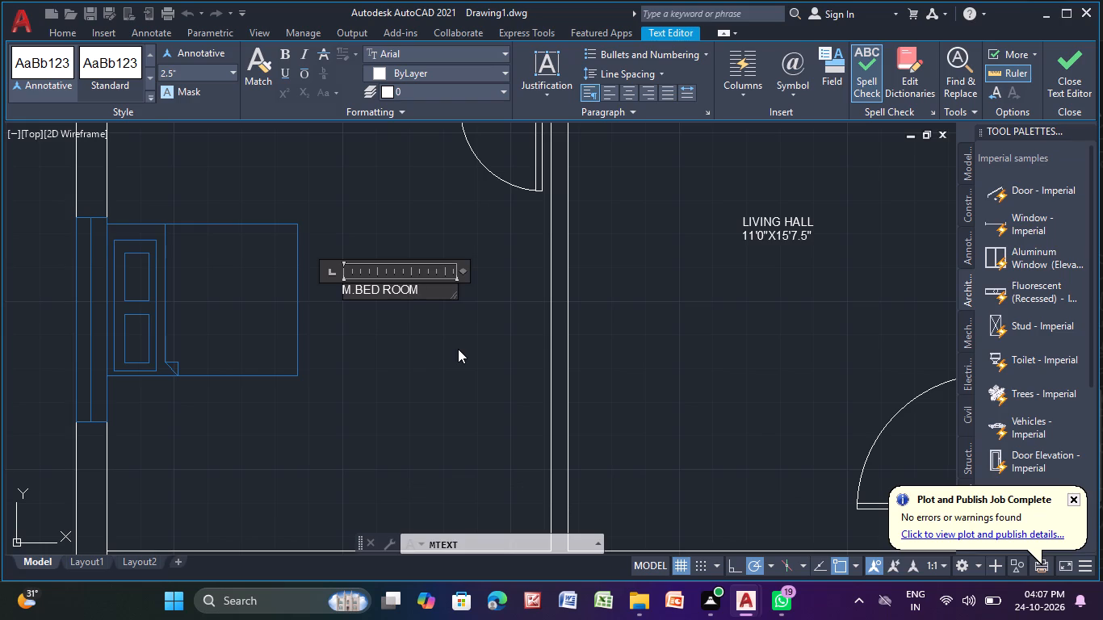
pyautogui.press('Return')
pyautogui.write('11\'-0"x11')
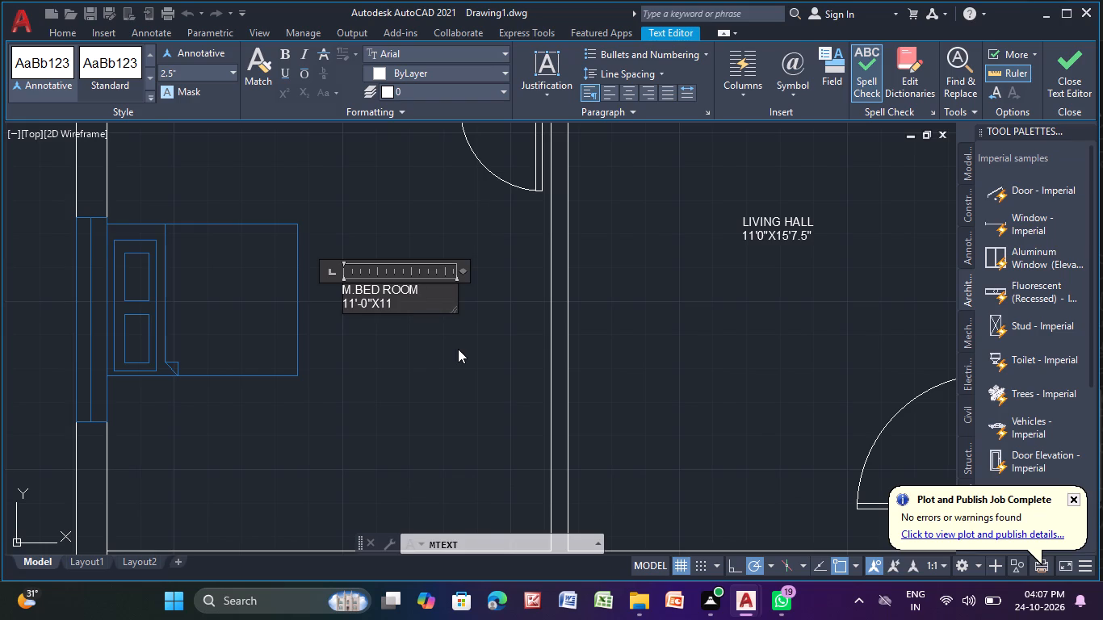
pyautogui.write('\'-0"')
pyautogui.press('Return')
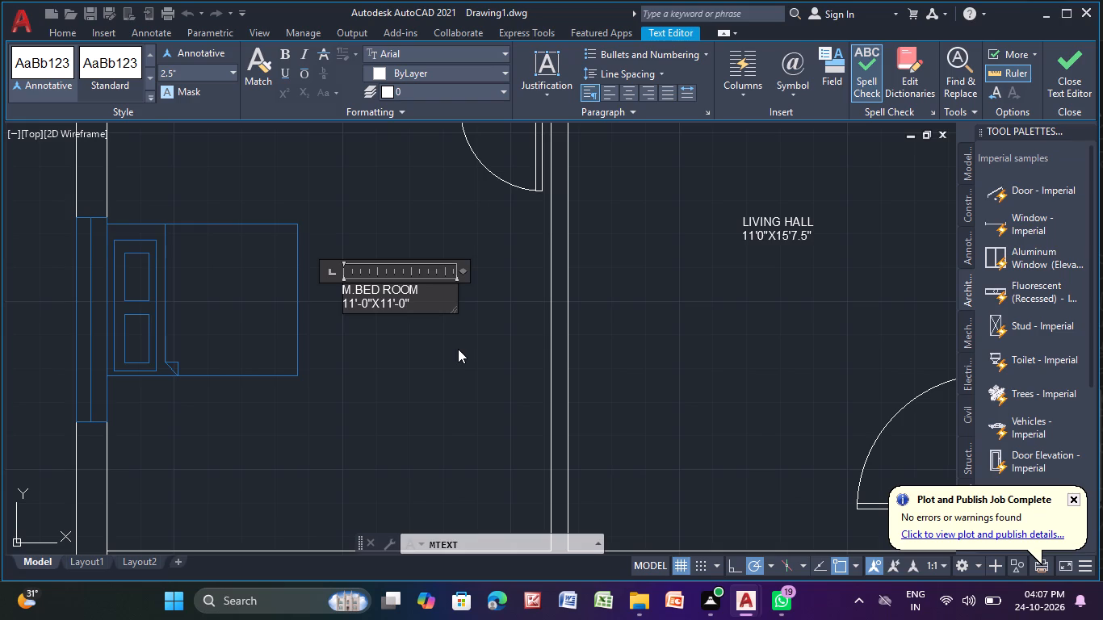
pyautogui.rightClick(458, 349)
pyautogui.click(302, 413)
# Label the bedroom directly below the staircase BED ROOM-1, with 11'-0"X10'-0" on the second line, beside the bed.
pyautogui.scroll(-2, 414, 392)
pyautogui.moveTo(417, 392); pyautogui.dragTo(386, 174, button='middle')
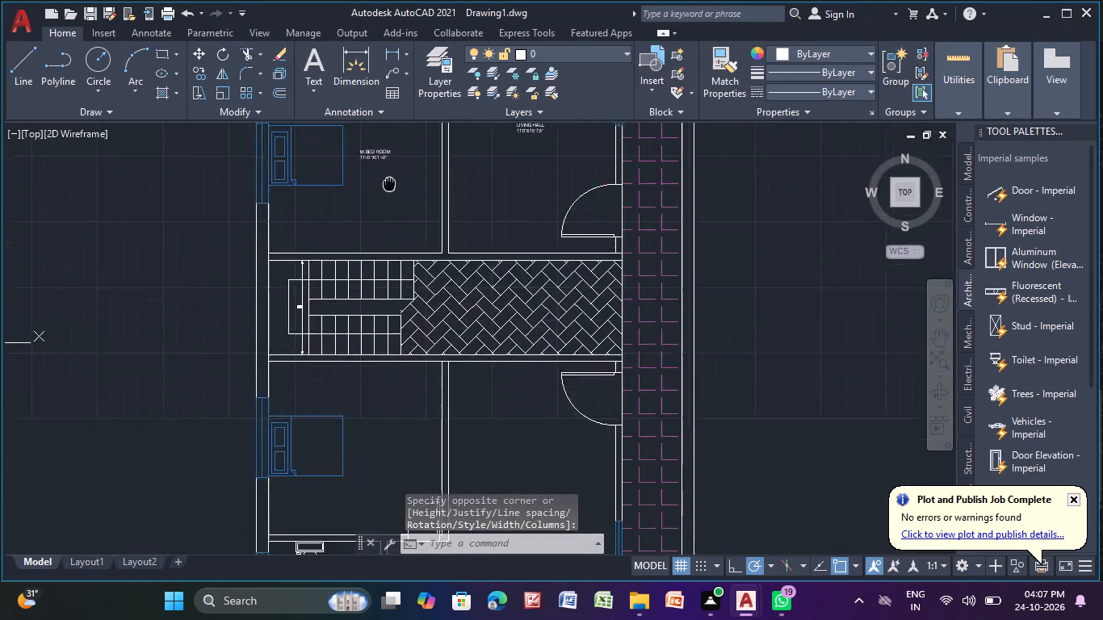
pyautogui.moveTo(386, 174); pyautogui.dragTo(380, 101, button='middle')
pyautogui.scroll(-1, 421, 294)
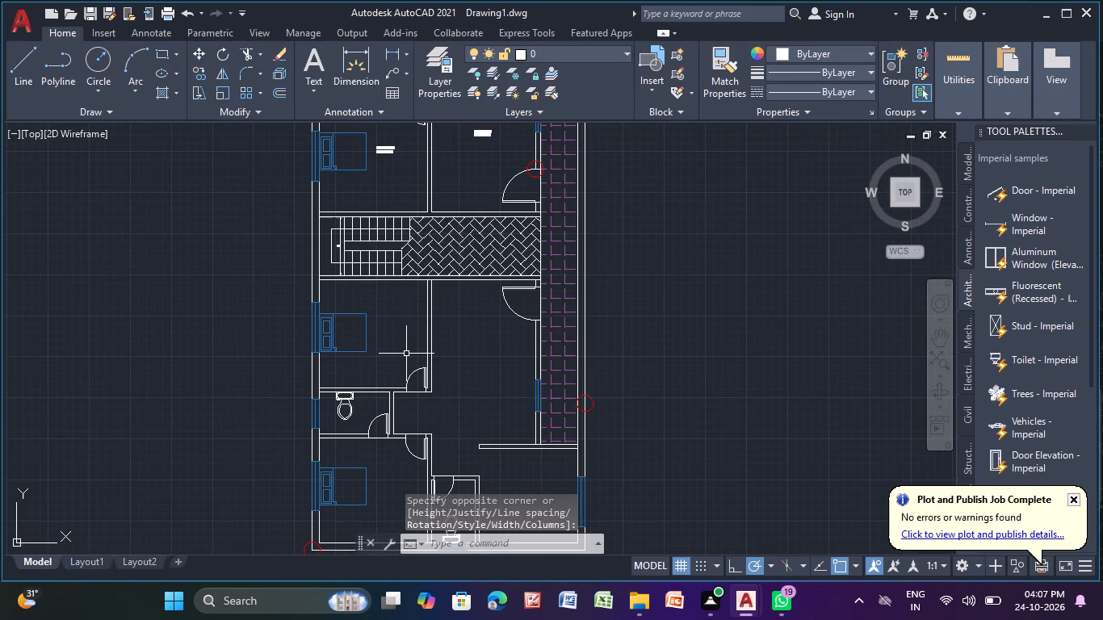
pyautogui.moveTo(406, 346); pyautogui.dragTo(396, 458, button='middle')
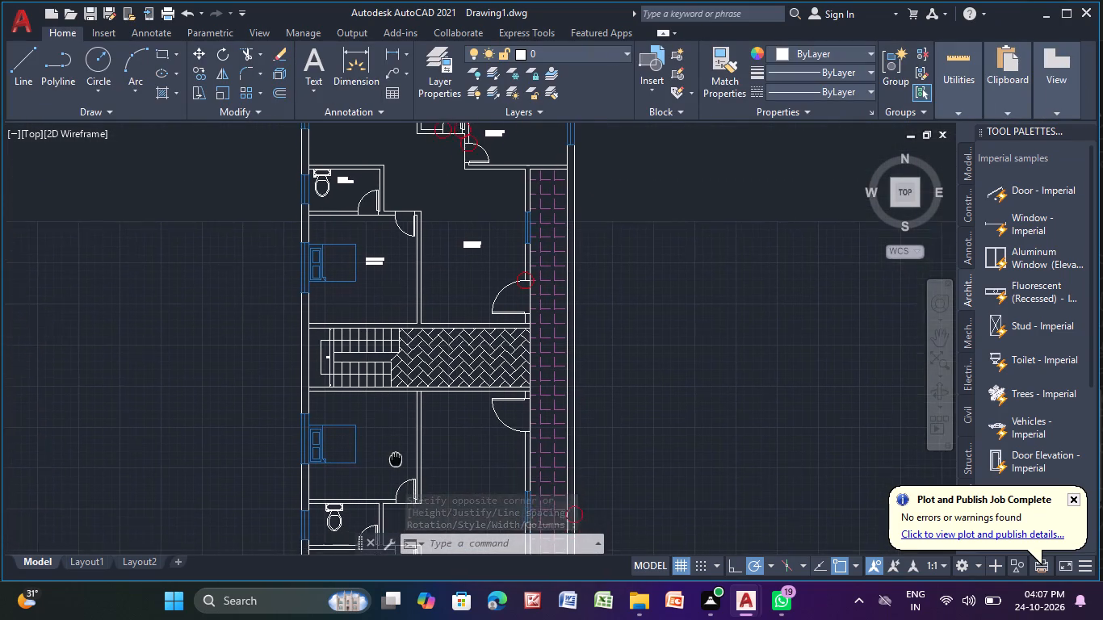
pyautogui.moveTo(396, 458); pyautogui.dragTo(396, 323, button='middle')
pyautogui.scroll(2, 384, 305)
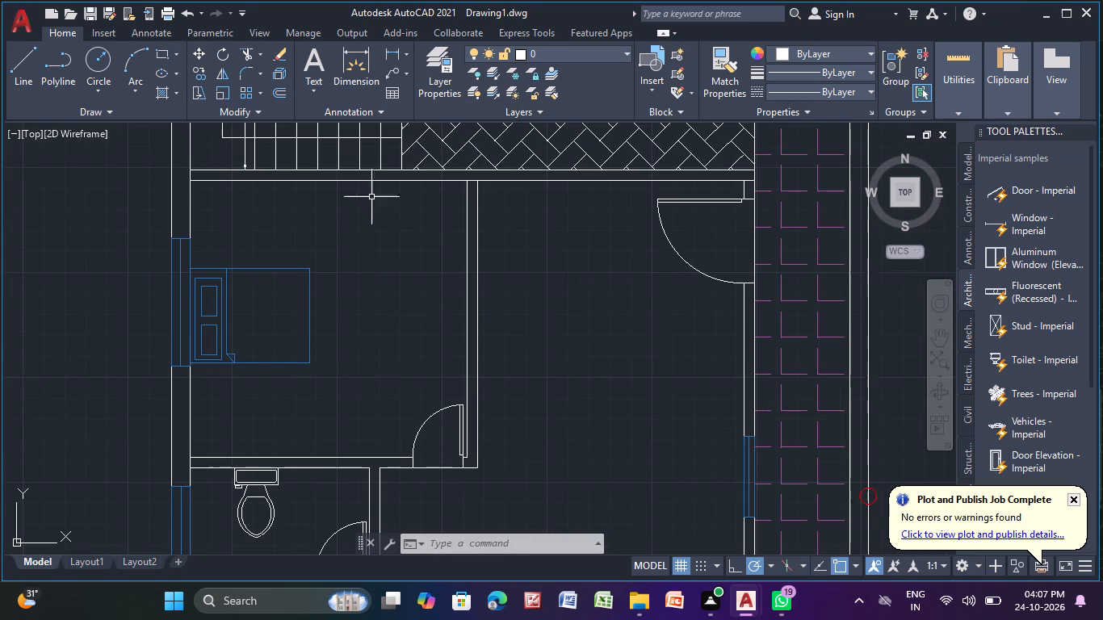
pyautogui.click(307, 62)
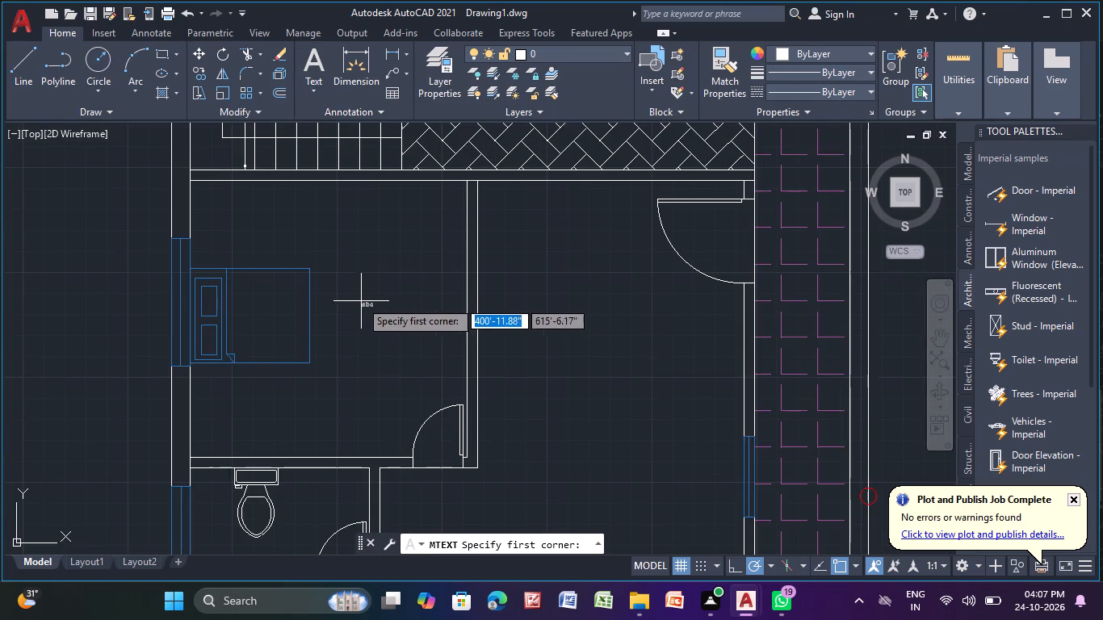
pyautogui.click(347, 289)
pyautogui.click(434, 331)
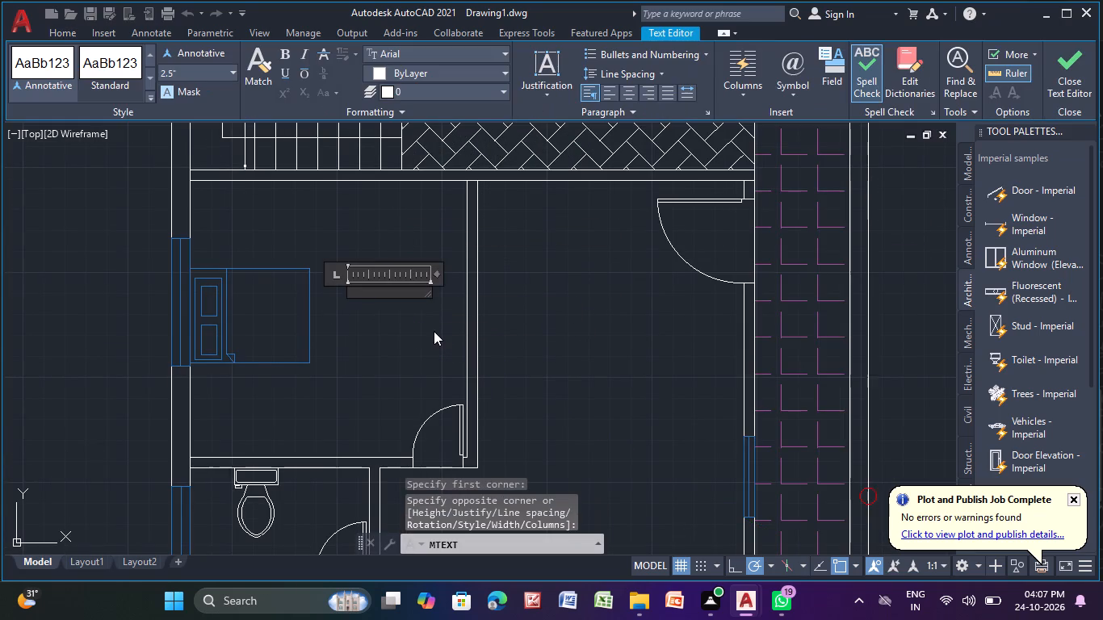
pyautogui.write('bee')
pyautogui.press('BackSpace')
pyautogui.write('d r')
pyautogui.write('oom-1')
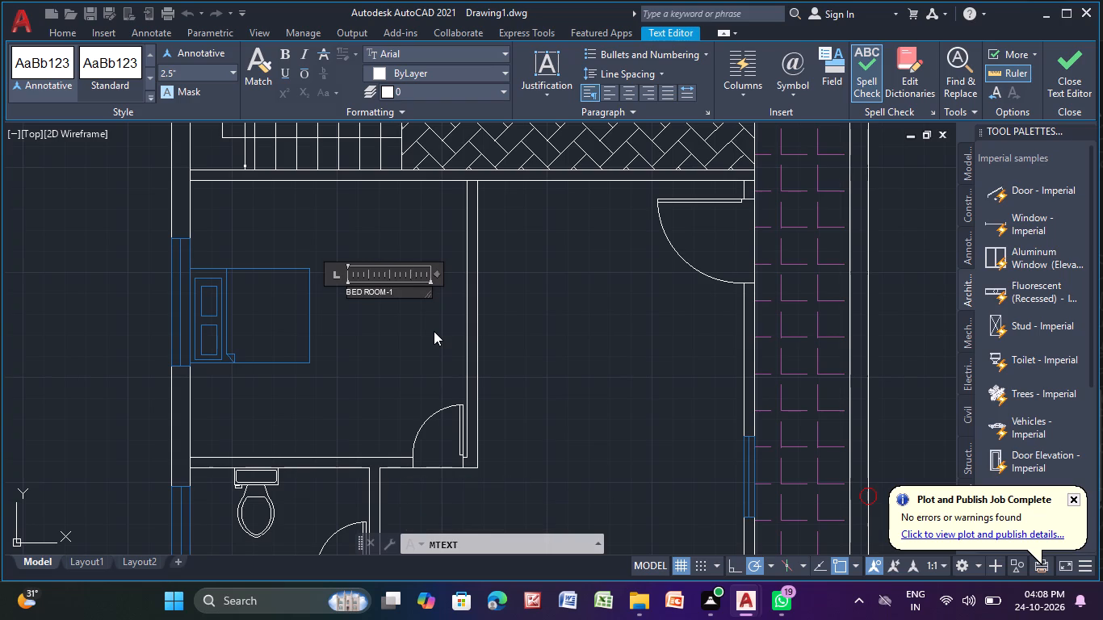
pyautogui.press('Return')
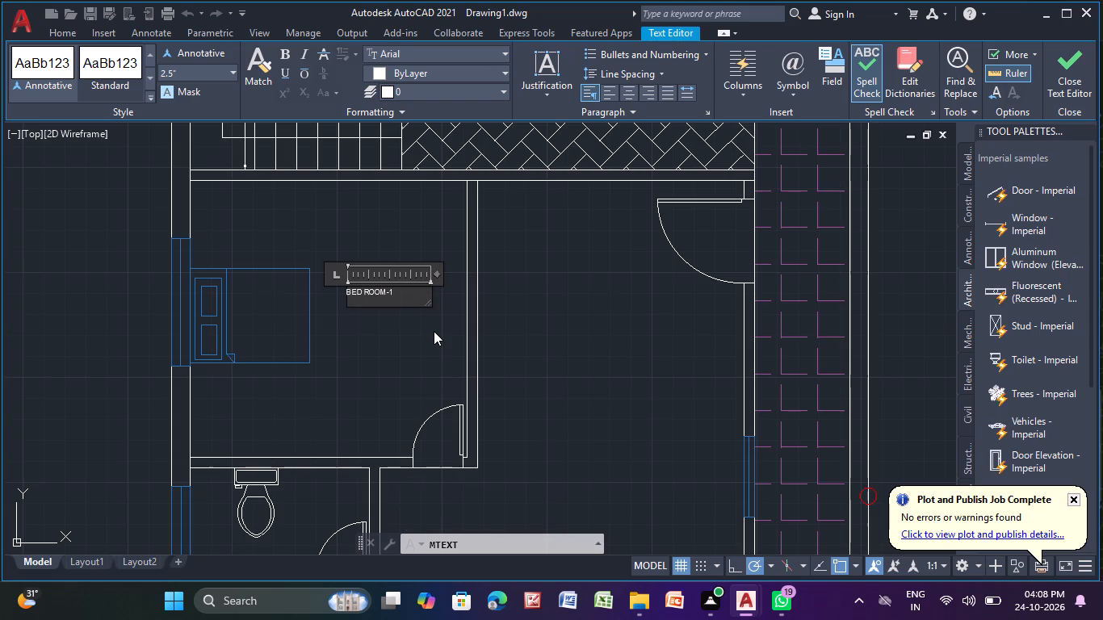
pyautogui.write('11\'-0"x10\'-0"')
pyautogui.press('Return')
pyautogui.rightClick(434, 331)
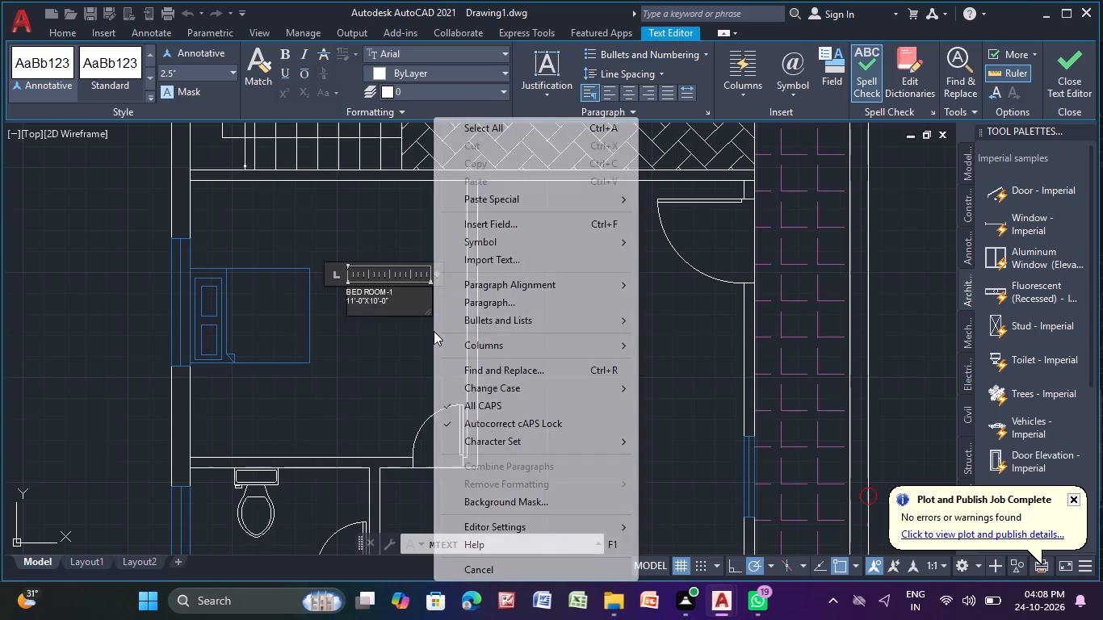
pyautogui.click(396, 346)
# Label the bathroom between the two lower bedrooms TOILET, with 7'-1.5"X4'-3" on the second line, below the toilet fixture.
pyautogui.scroll(-1, 396, 346)
pyautogui.moveTo(392, 347); pyautogui.dragTo(401, 162, button='middle')
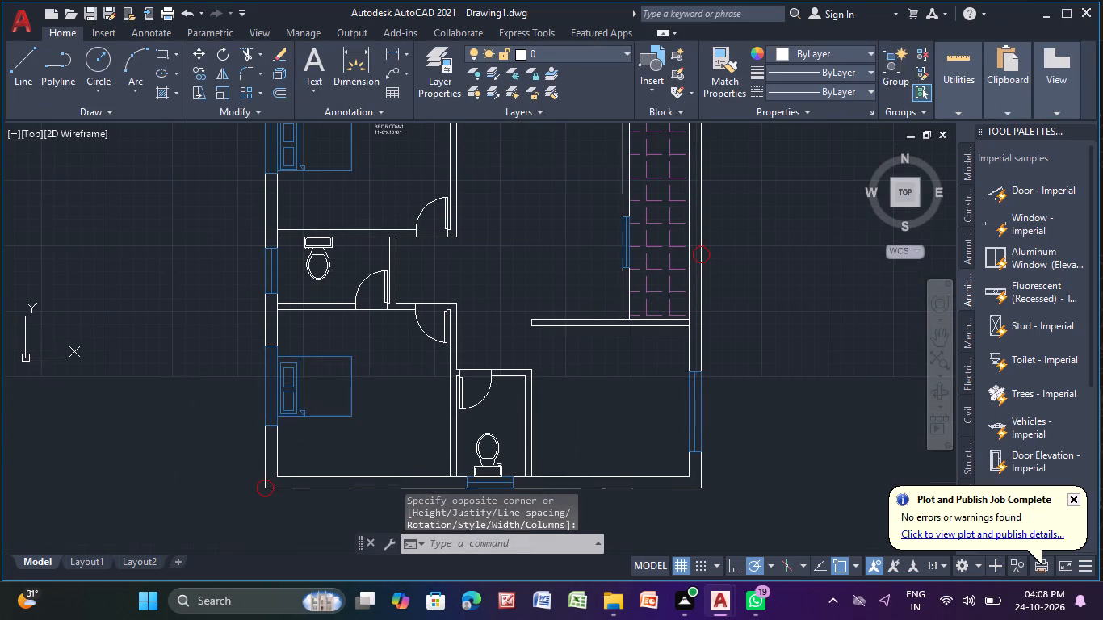
pyautogui.click(315, 53)
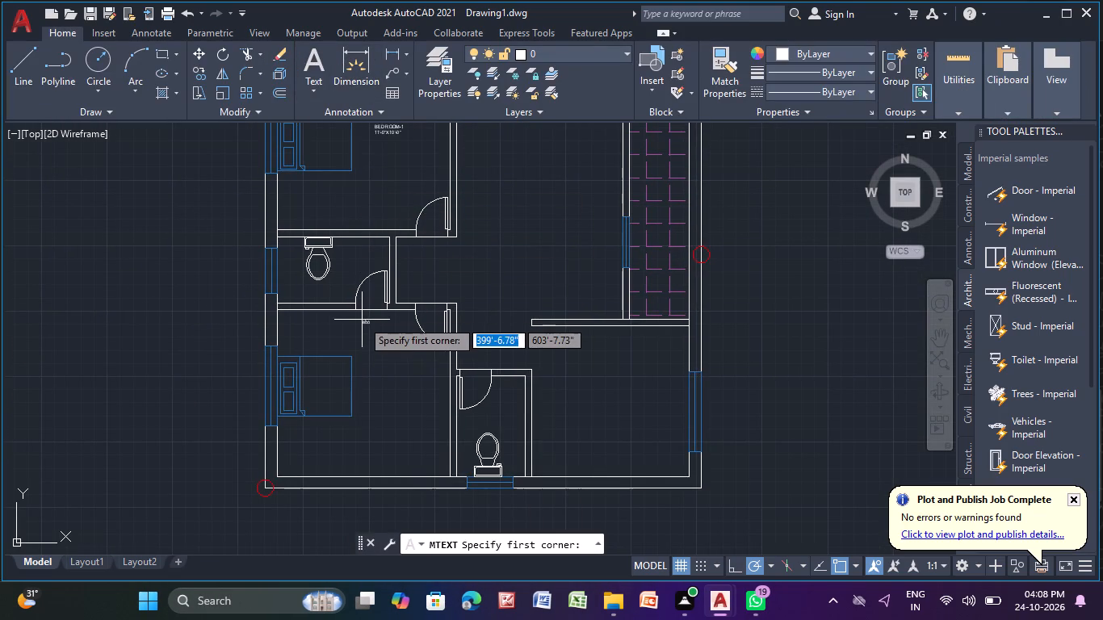
pyautogui.moveTo(361, 320); pyautogui.dragTo(428, 255, button='middle')
pyautogui.scroll(2, 399, 229)
pyautogui.moveTo(365, 226); pyautogui.dragTo(378, 313, button='middle')
pyautogui.click(304, 297)
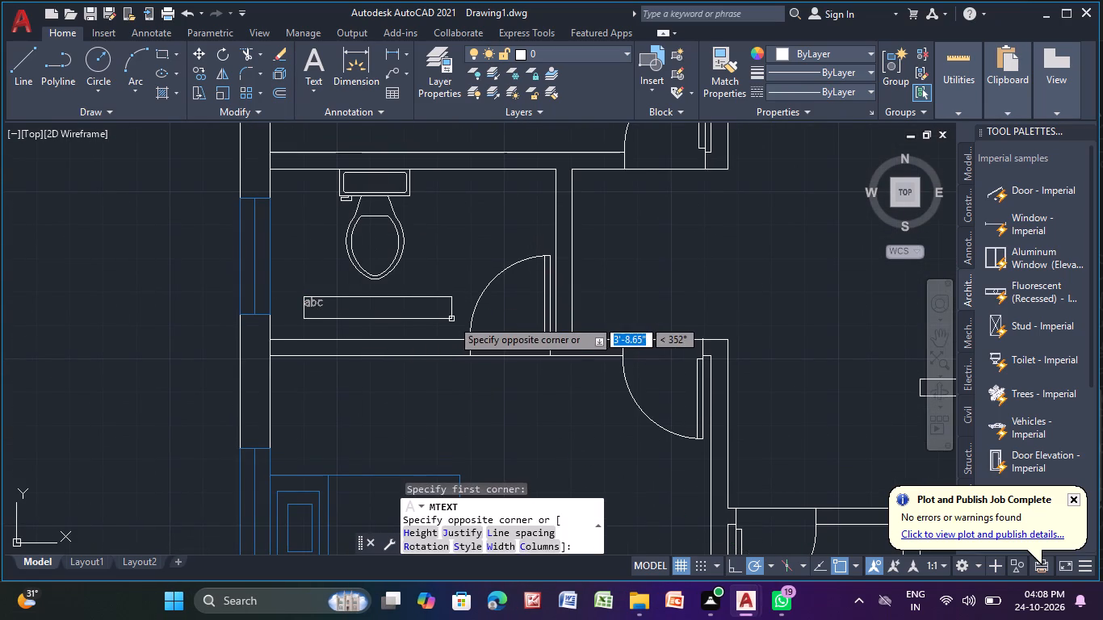
pyautogui.click(451, 319)
pyautogui.write('toilet')
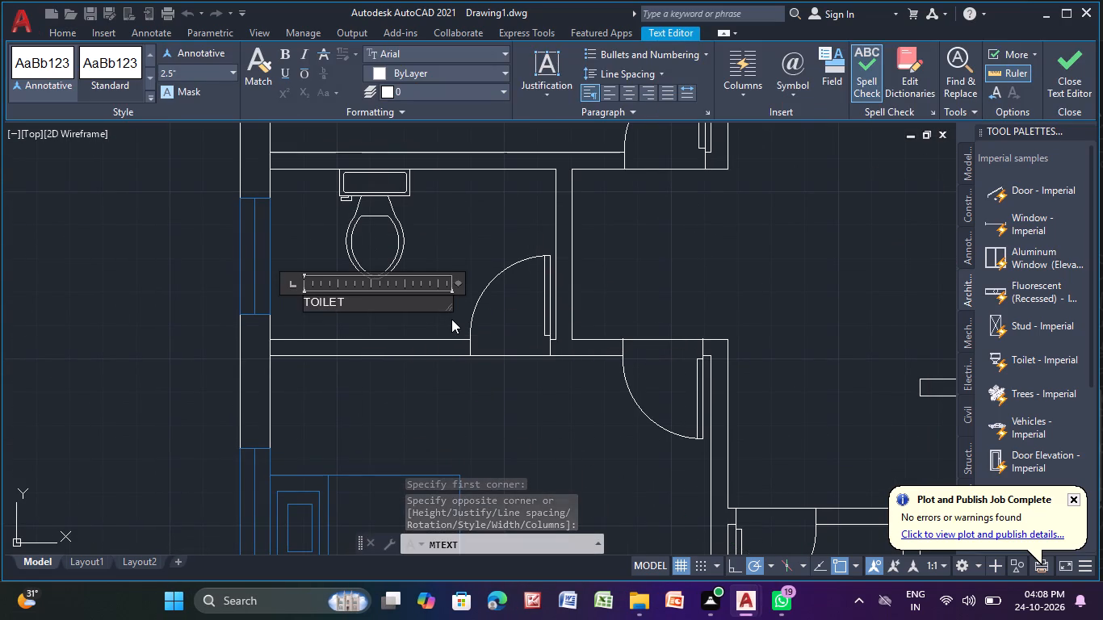
pyautogui.press('Return')
pyautogui.write("7'-1")
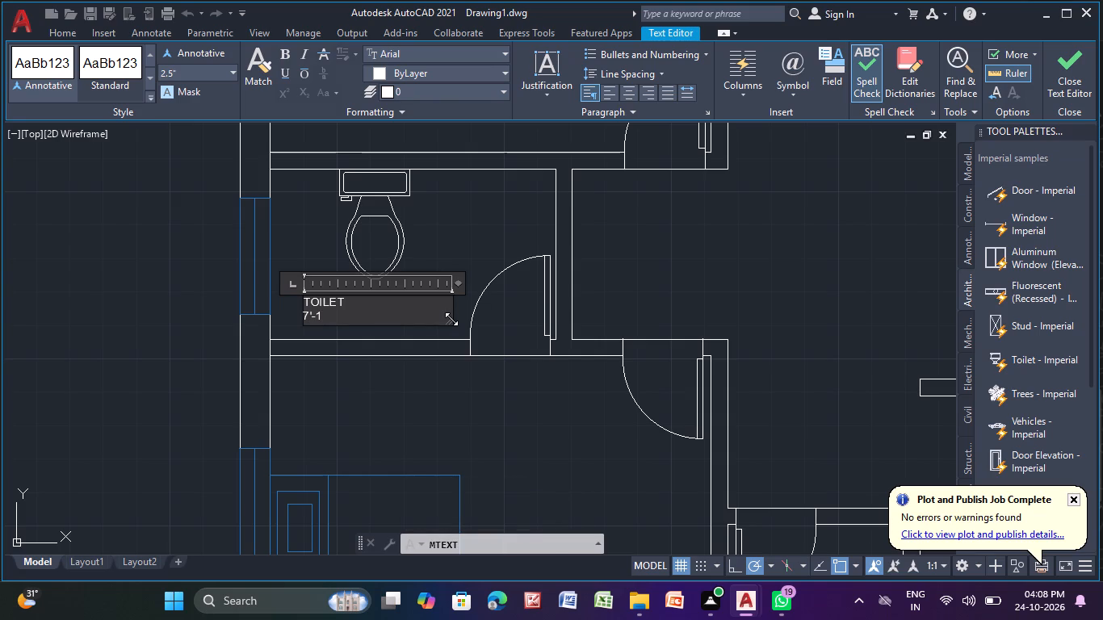
pyautogui.press('.')
pyautogui.press('5')
pyautogui.hotkey('shift', '"')
pyautogui.press('x')
pyautogui.press('4')
pyautogui.write("'-")
pyautogui.press('3')
pyautogui.hotkey('shift', '"')
pyautogui.press('Return')
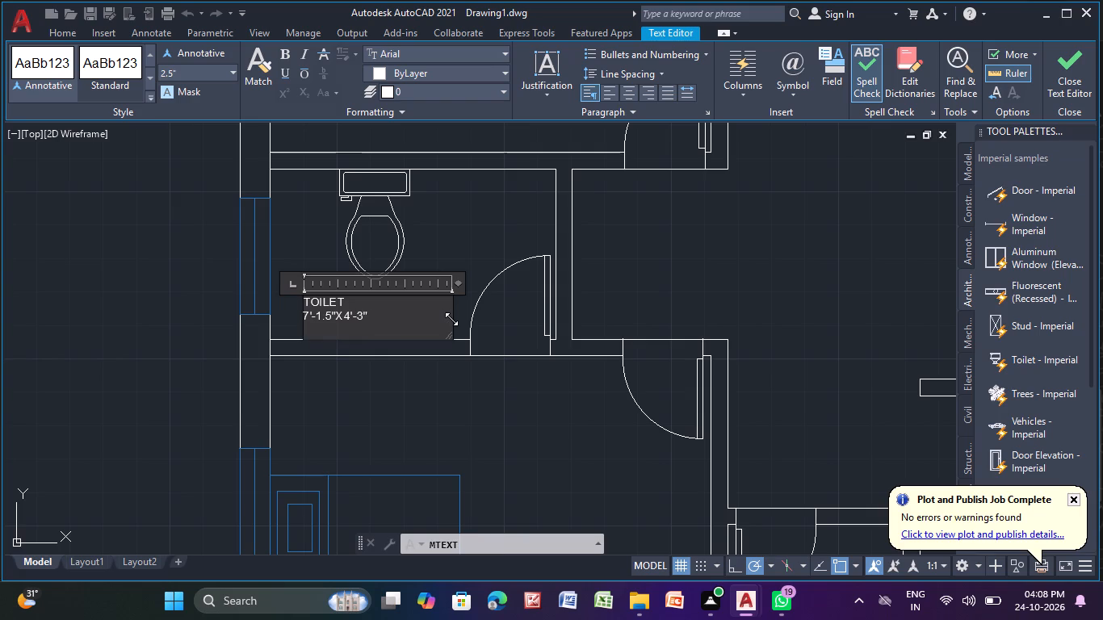
pyautogui.rightClick(451, 318)
pyautogui.click(357, 412)
# Label the bottom-left bedroom of the plan M.BED ROOM, with 11'-0"X11'-0" on the second line, beside the bed.
pyautogui.scroll(-2, 386, 404)
pyautogui.moveTo(399, 404); pyautogui.dragTo(386, 373, button='middle')
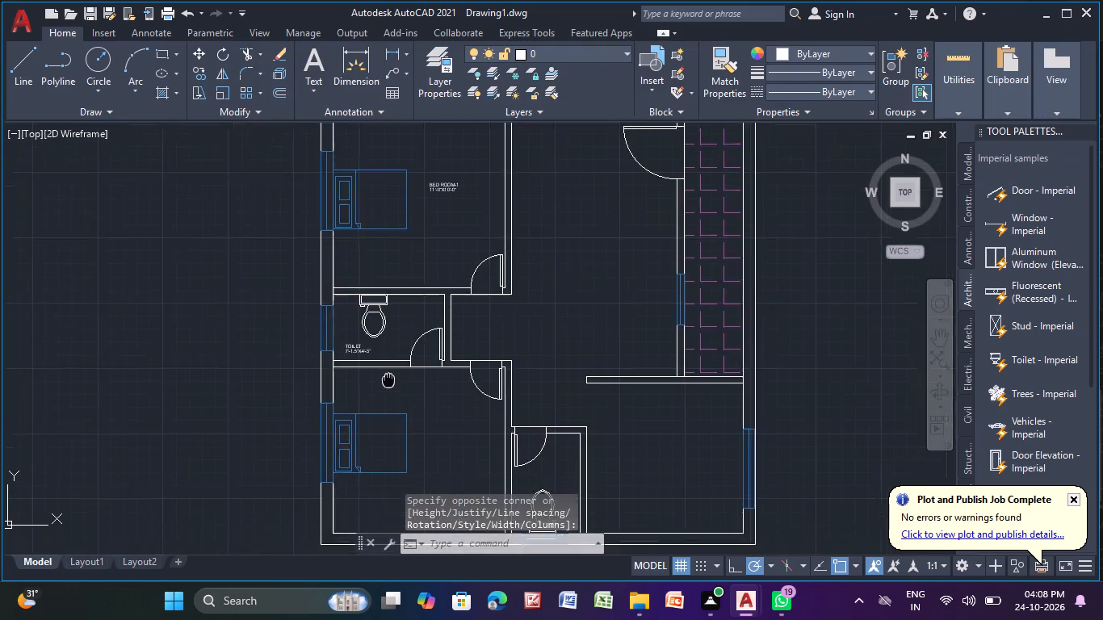
pyautogui.moveTo(386, 373); pyautogui.dragTo(312, 219, button='middle')
pyautogui.scroll(-1, 306, 212)
pyautogui.click(308, 58)
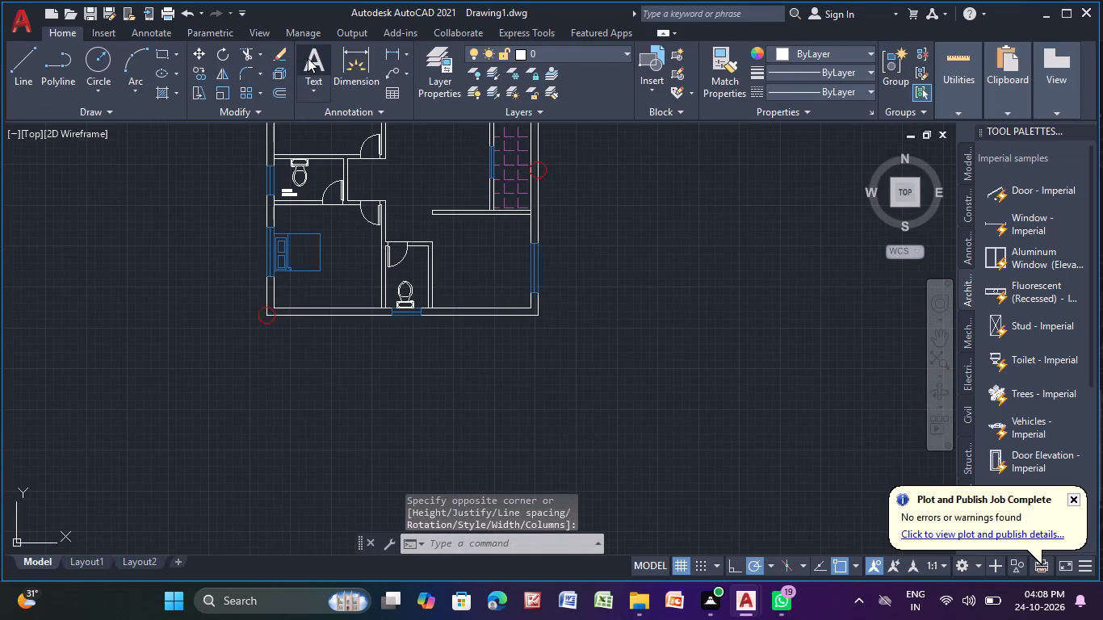
pyautogui.scroll(3, 346, 262)
pyautogui.moveTo(348, 268); pyautogui.dragTo(384, 327, button='middle')
pyautogui.click(342, 272)
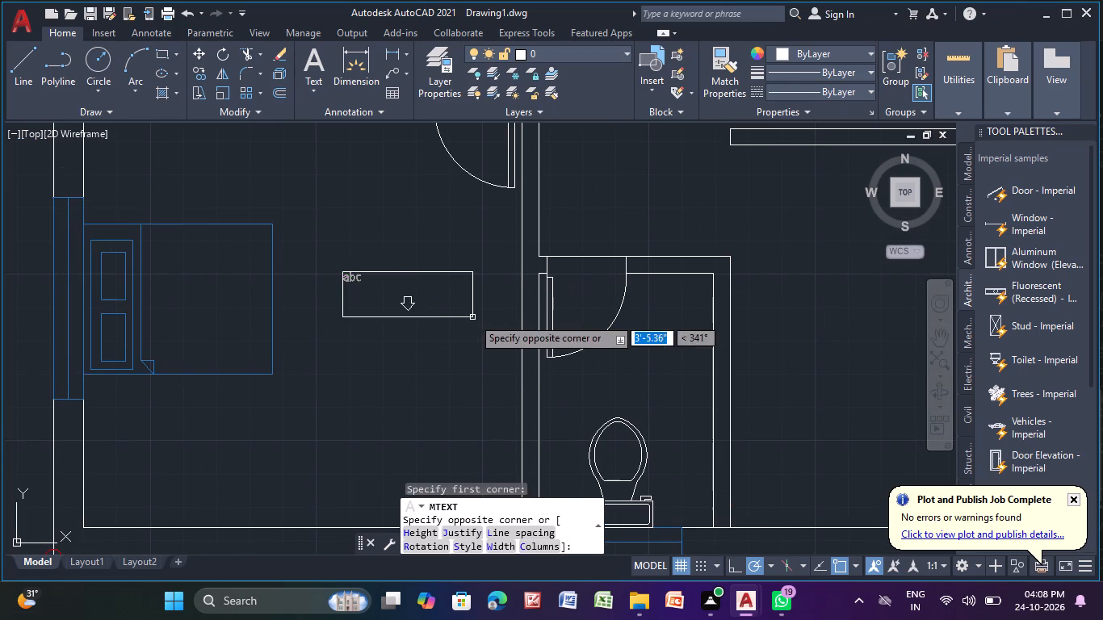
pyautogui.click(472, 317)
pyautogui.write('m.bed room')
pyautogui.press('Return')
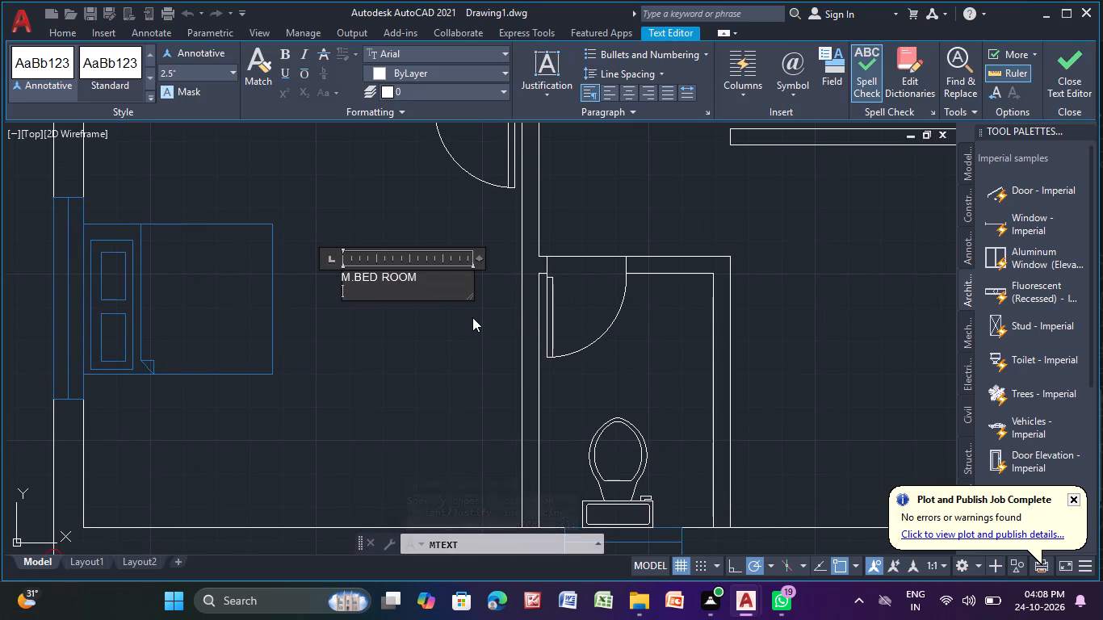
pyautogui.write("11'-0")
pyautogui.hotkey('shift', '"')
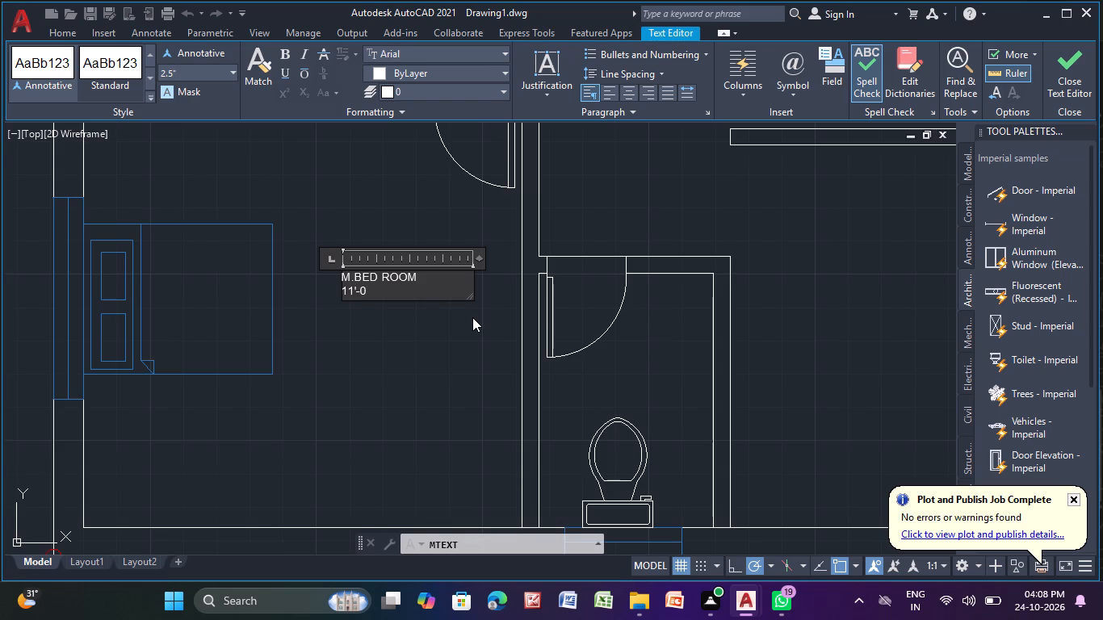
pyautogui.write('x11\'-0"')
pyautogui.press('Return')
pyautogui.rightClick(472, 317)
pyautogui.click(384, 380)
# Label the bottom bathroom next to the lower-left master bedroom TOILET, with 4'-4.5"X6'-4.5" on the second line, above the toilet fixture.
pyautogui.scroll(-3, 384, 381)
pyautogui.moveTo(384, 381); pyautogui.dragTo(351, 404, button='middle')
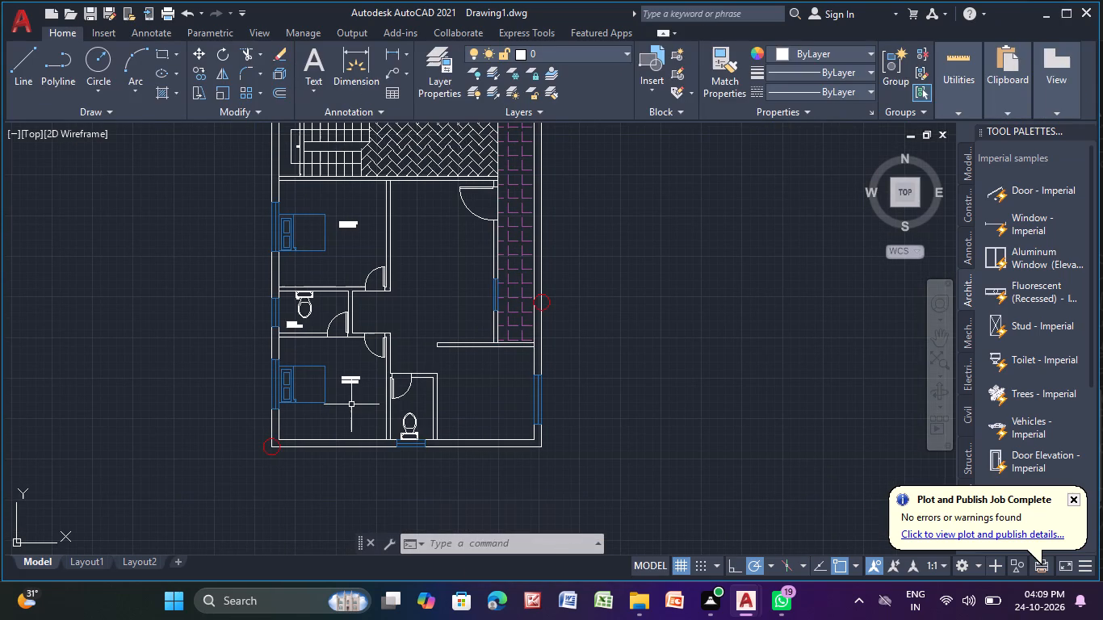
pyautogui.click(317, 67)
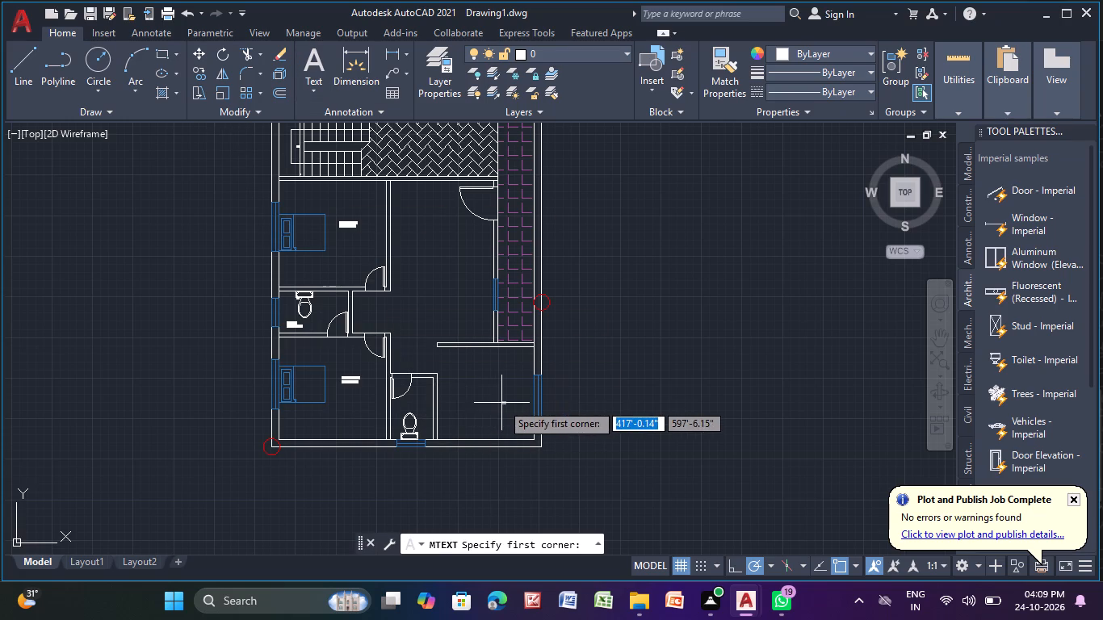
pyautogui.moveTo(496, 409); pyautogui.dragTo(469, 293, button='middle')
pyautogui.scroll(4, 319, 295)
pyautogui.moveTo(601, 296); pyautogui.dragTo(342, 331, button='middle')
pyautogui.click(408, 261)
pyautogui.click(493, 302)
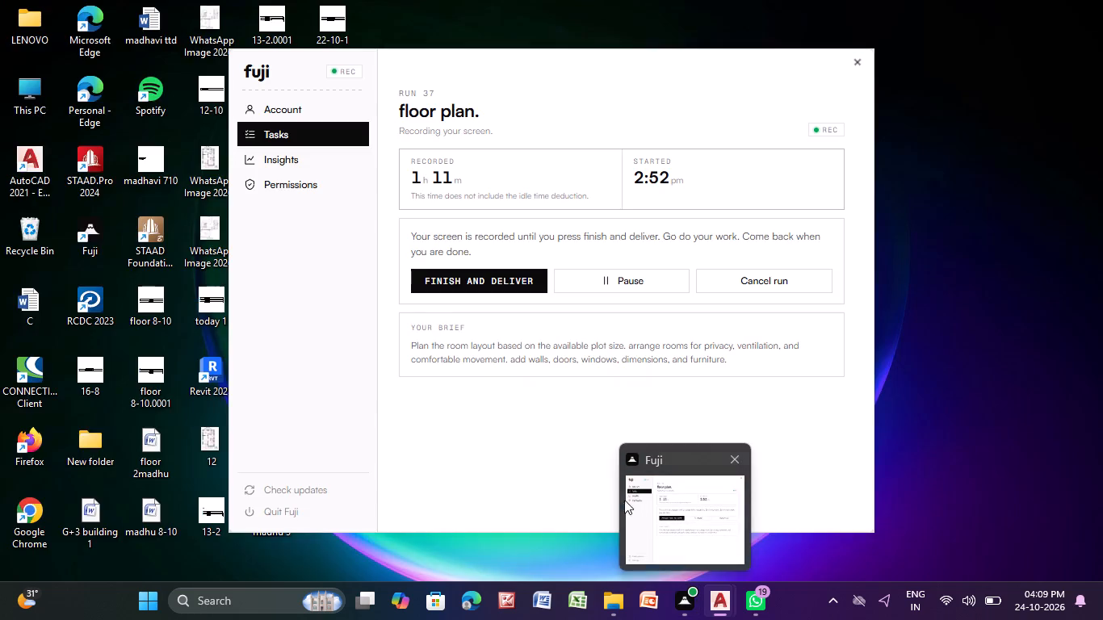
pyautogui.write('toilet')
pyautogui.press('Return')
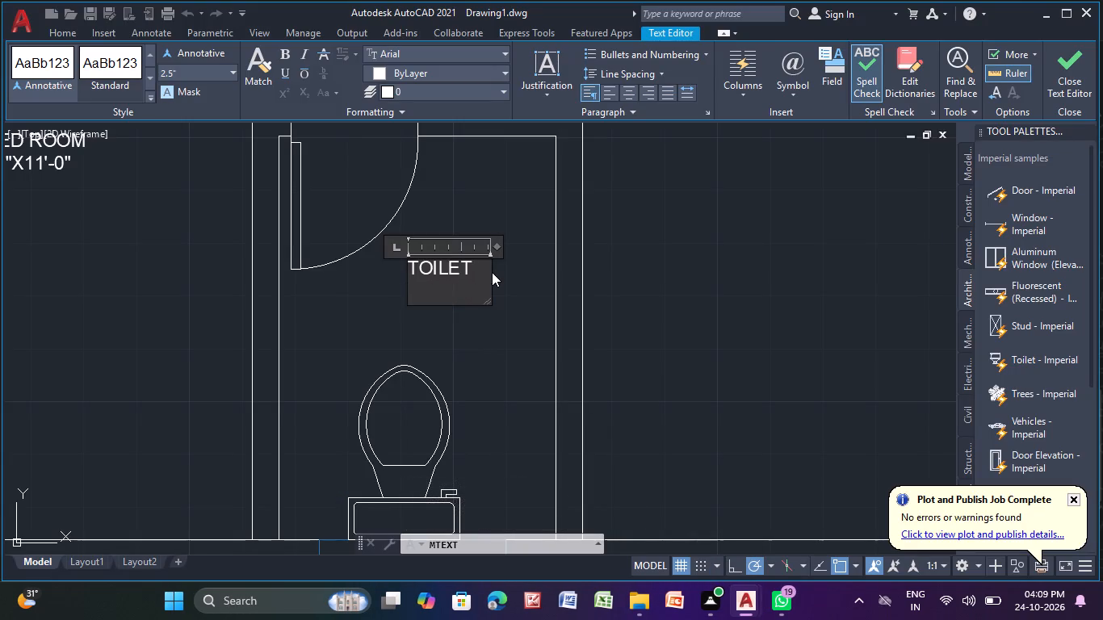
pyautogui.press('4')
pyautogui.press("'")
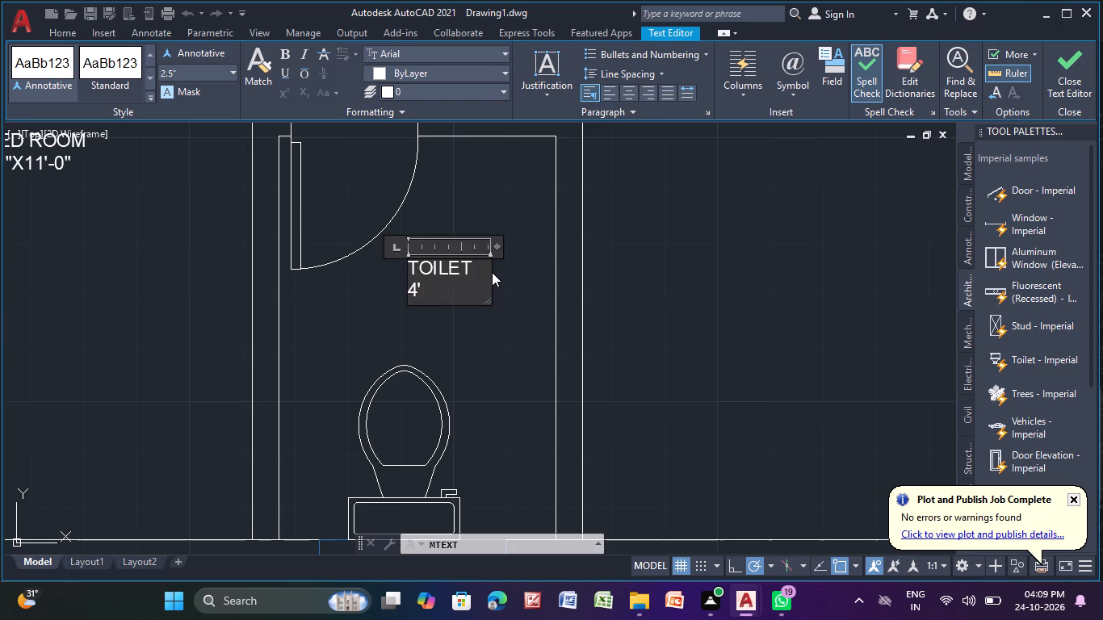
pyautogui.press('-')
pyautogui.write('4.5')
pyautogui.hotkey('shift', '"')
pyautogui.press('x')
pyautogui.write("6'-4.5")
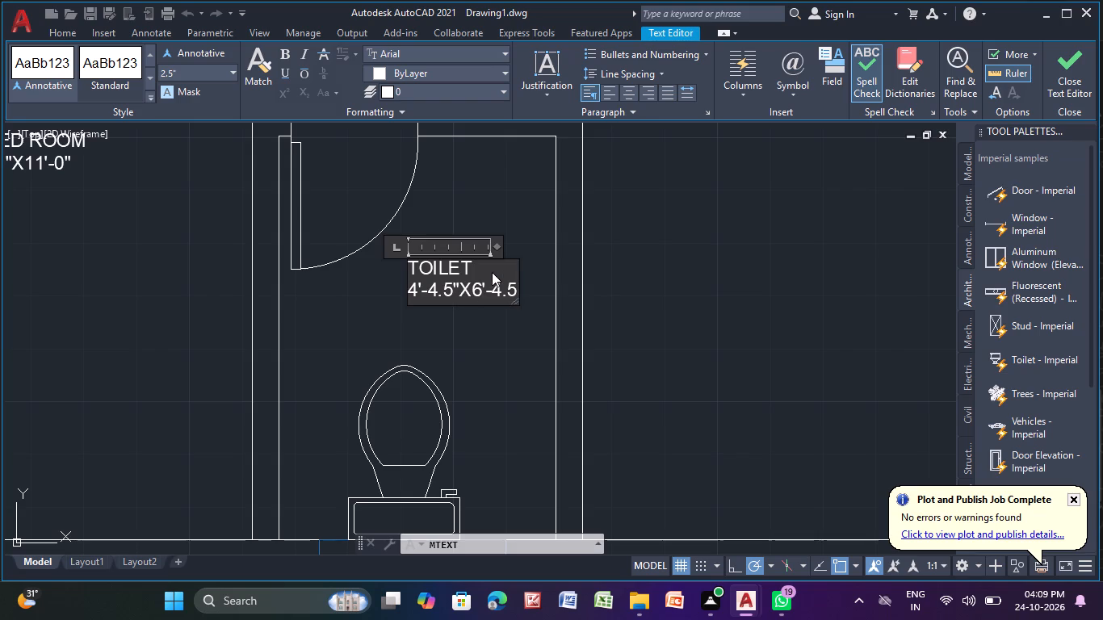
pyautogui.hotkey('shift', '"')
pyautogui.press('Return')
pyautogui.rightClick(492, 272)
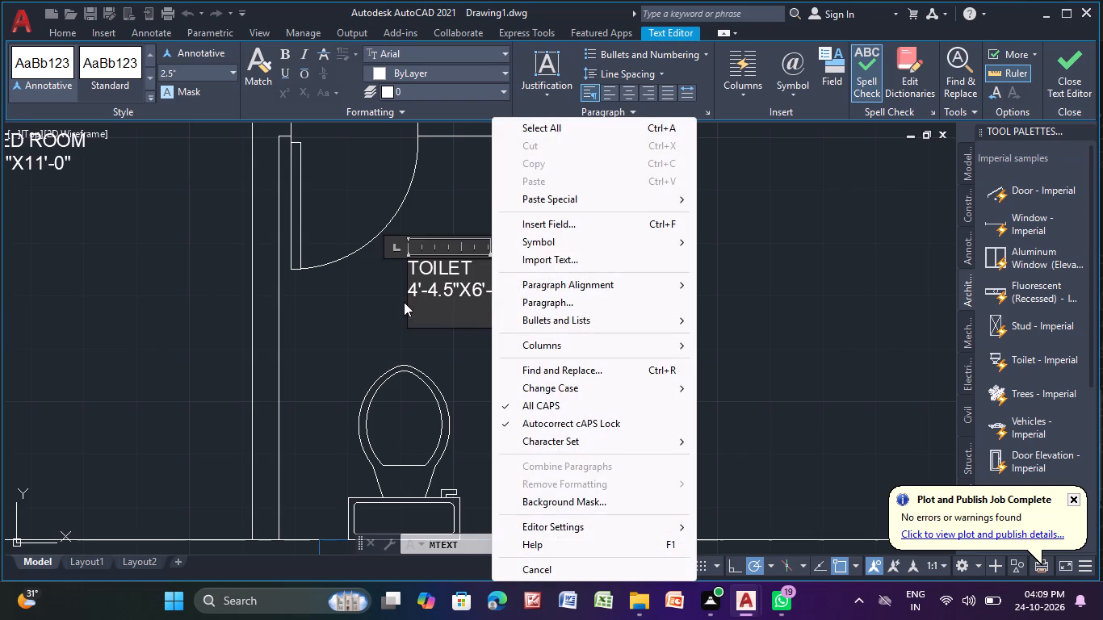
pyautogui.click(368, 312)
# Label the bottom-right room of the plan KITCHEN, with 10'-0"X10'-0" on the second line.
pyautogui.scroll(-3, 449, 281)
pyautogui.moveTo(530, 280); pyautogui.dragTo(362, 421, button='middle')
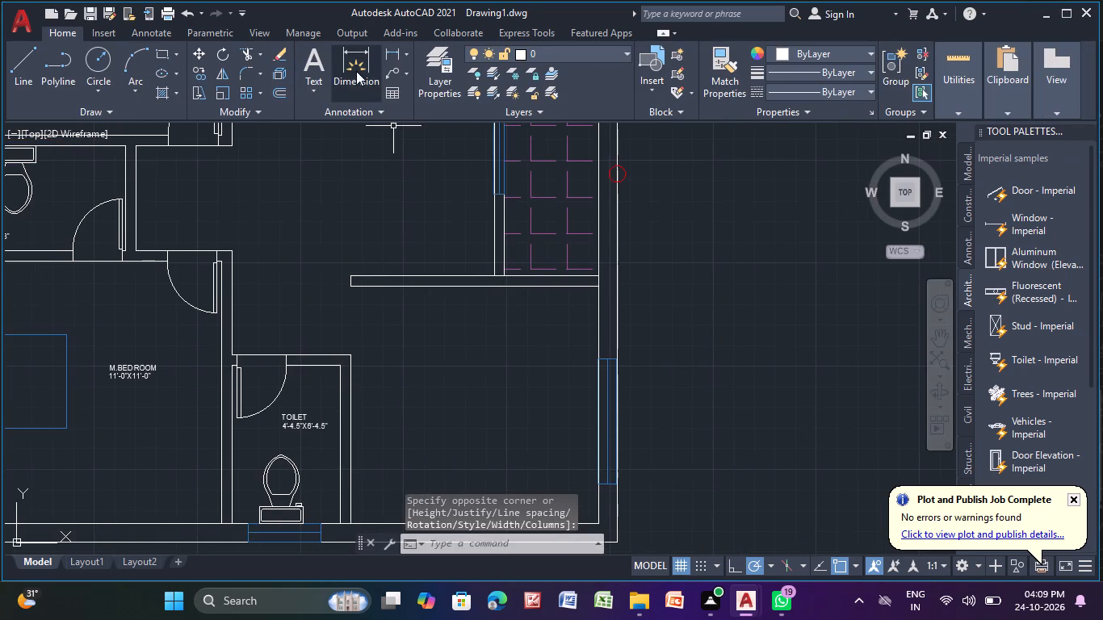
pyautogui.click(318, 58)
pyautogui.moveTo(393, 369); pyautogui.dragTo(384, 340, button='middle')
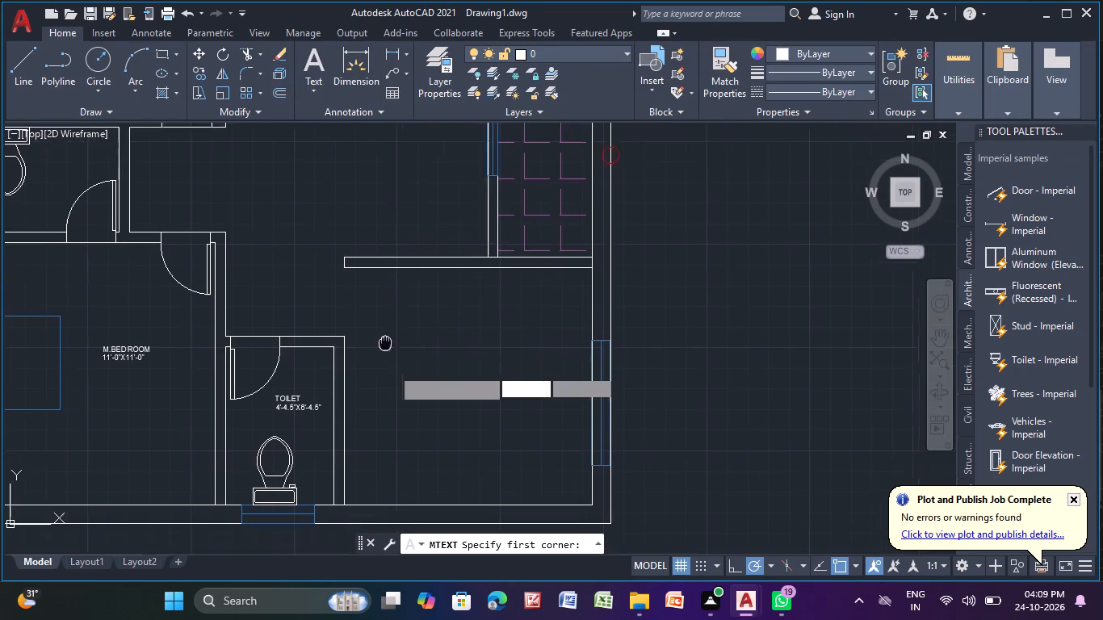
pyautogui.moveTo(384, 340); pyautogui.dragTo(320, 230, button='middle')
pyautogui.click(340, 237)
pyautogui.click(426, 290)
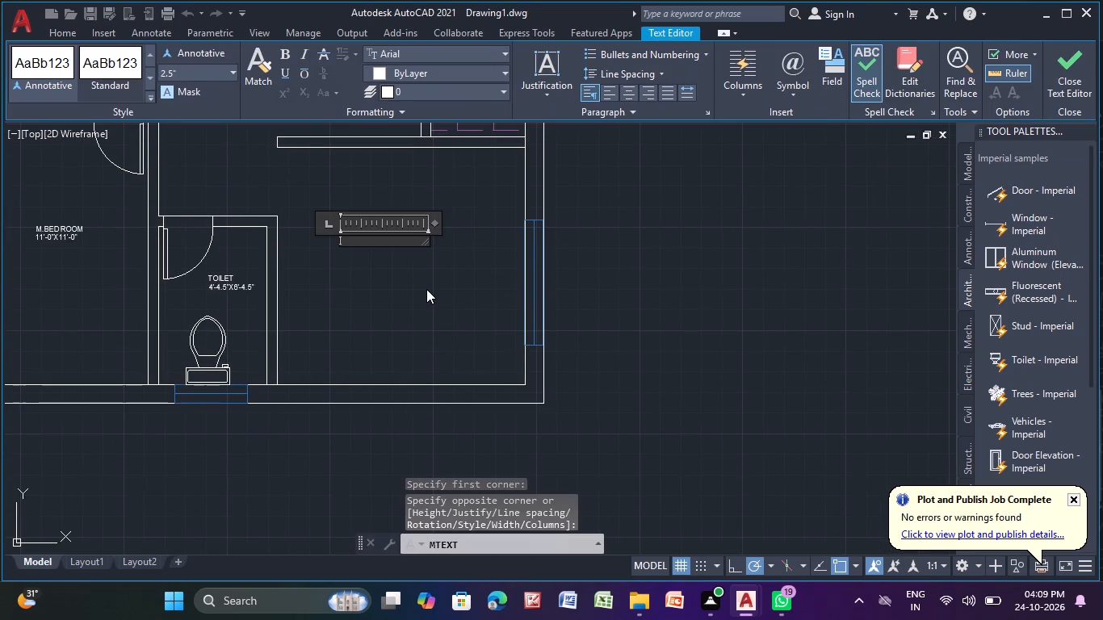
pyautogui.write('kitchen')
pyautogui.press('Return')
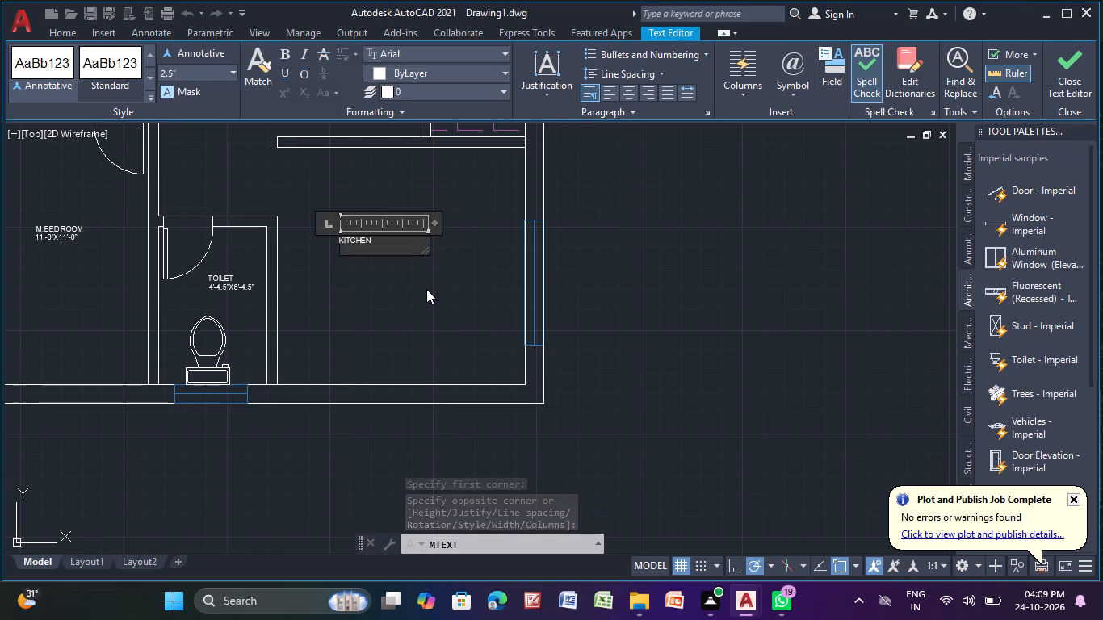
pyautogui.write("10'-0")
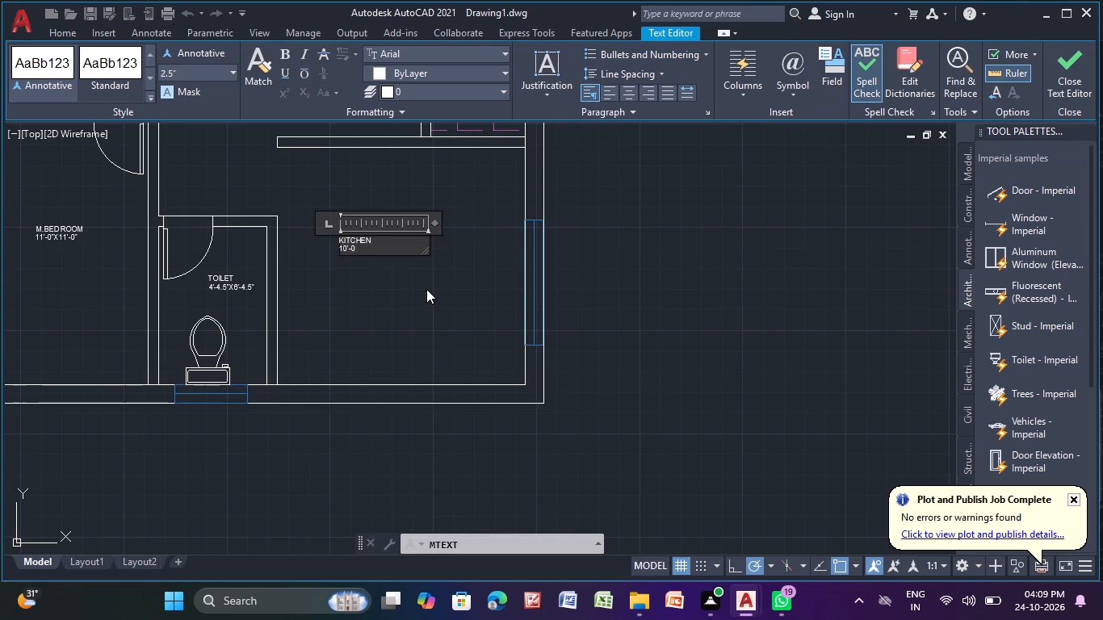
pyautogui.write('"x1')
pyautogui.write("0'-0")
pyautogui.hotkey('shift', '"')
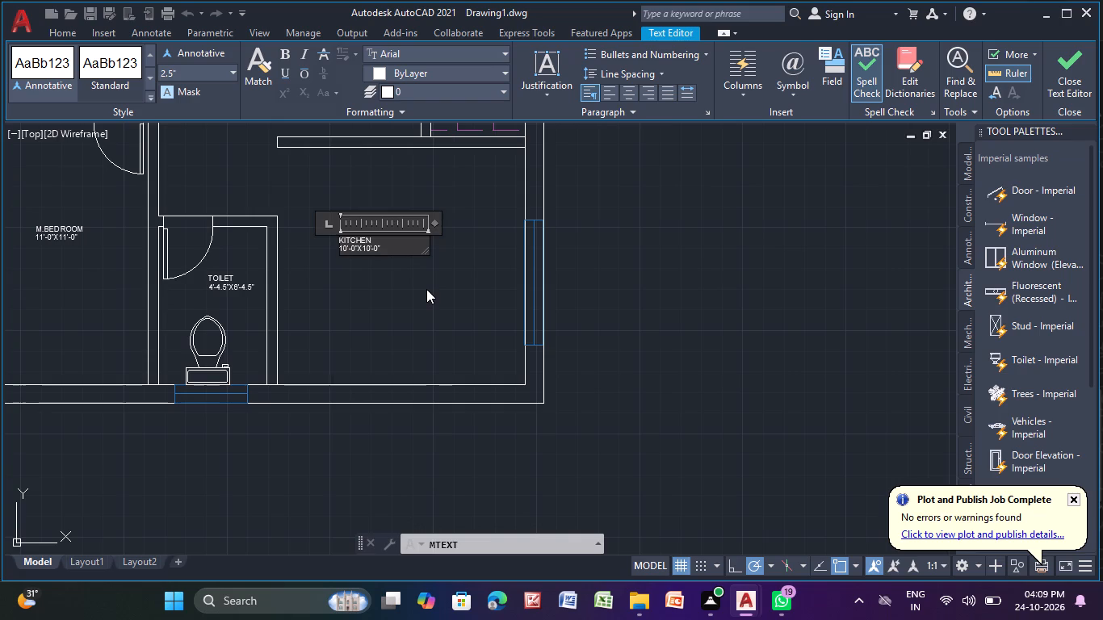
pyautogui.press('Return')
pyautogui.rightClick(426, 289)
pyautogui.click(384, 392)
# Label the large room between BED ROOM-1 and the hatched side passage LIVING HALL, with 11'-0"X15'-7.5" on the second line.
pyautogui.scroll(-2, 417, 232)
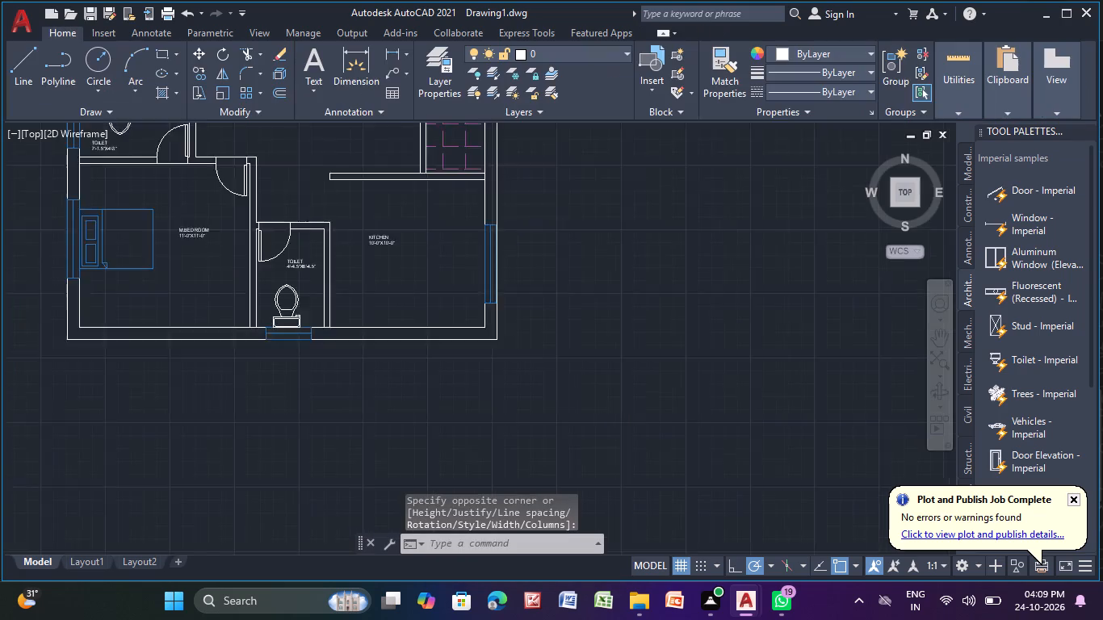
pyautogui.moveTo(417, 232); pyautogui.dragTo(419, 446, button='middle')
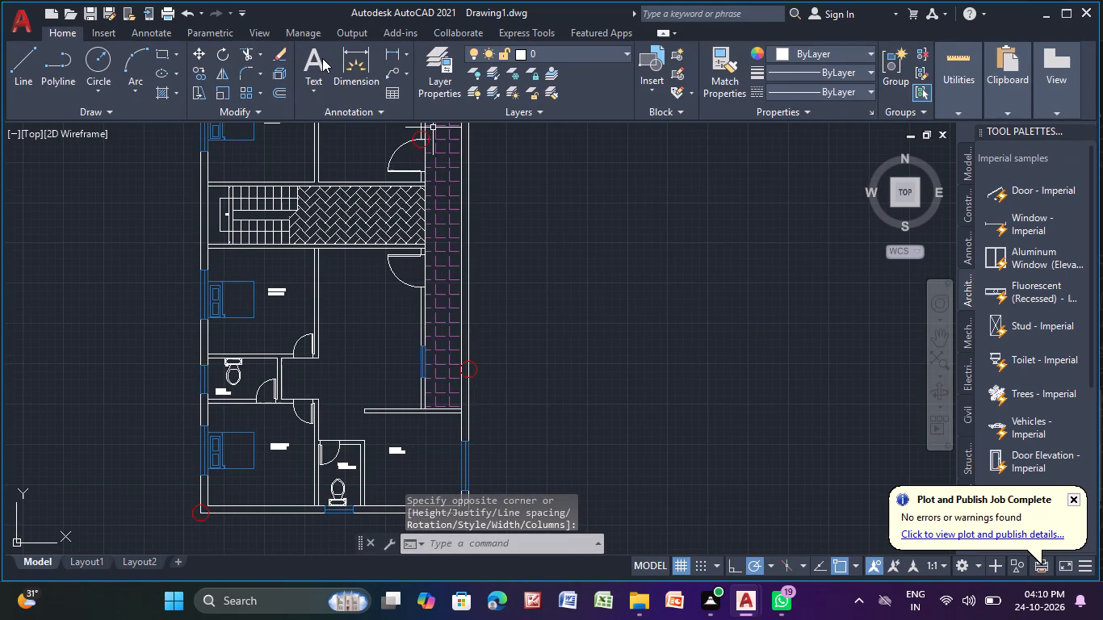
pyautogui.click(322, 58)
pyautogui.scroll(1, 346, 362)
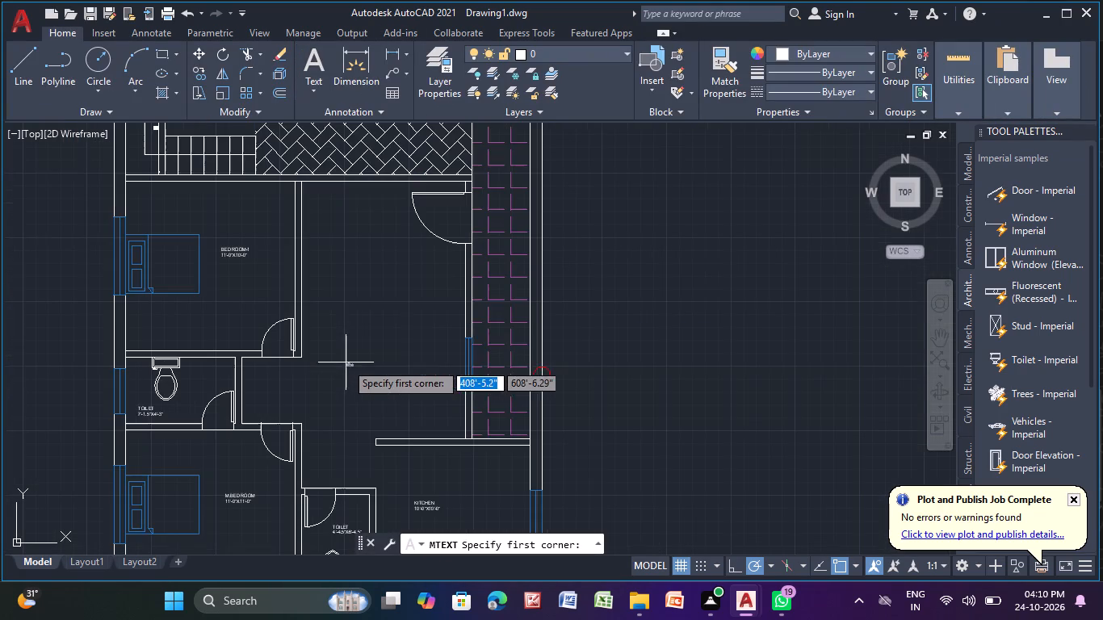
pyautogui.click(360, 287)
pyautogui.click(431, 301)
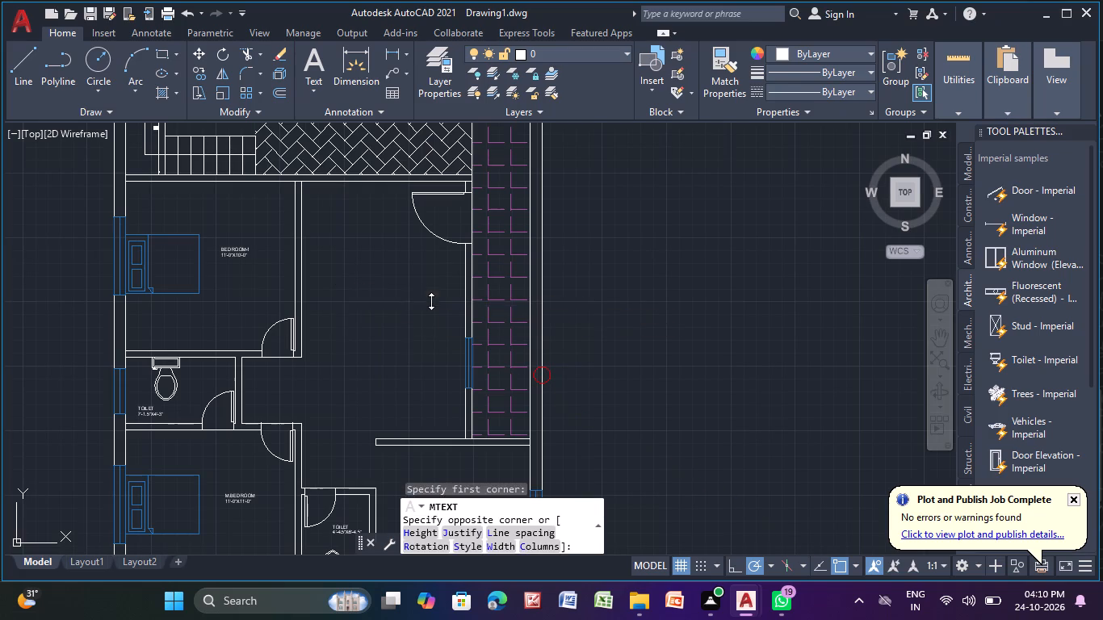
pyautogui.write('living ha')
pyautogui.write('ll')
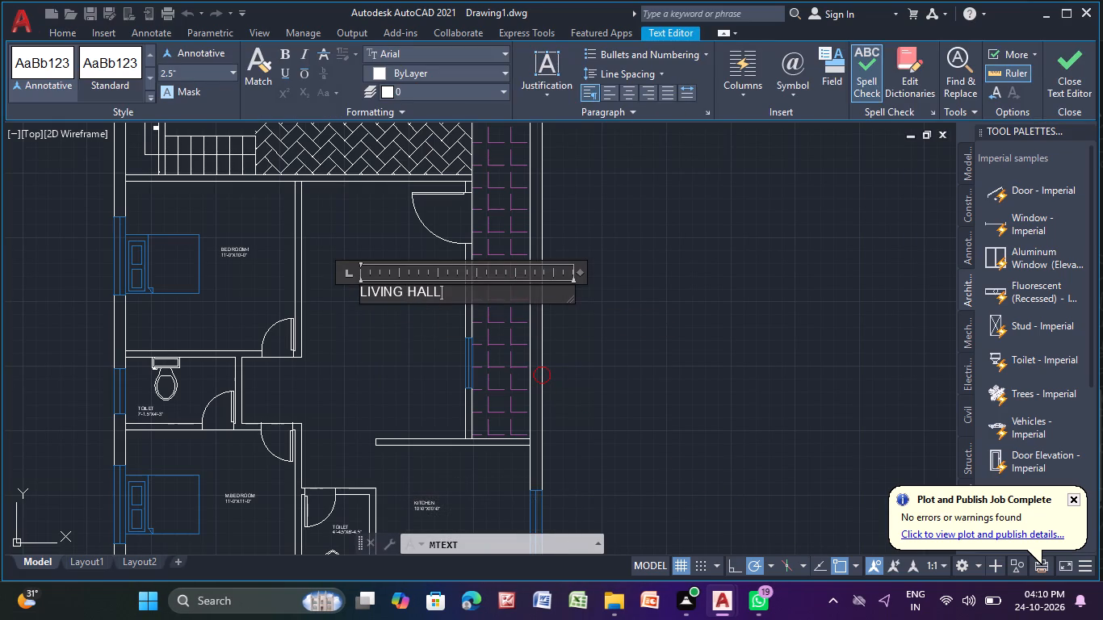
pyautogui.press('Return')
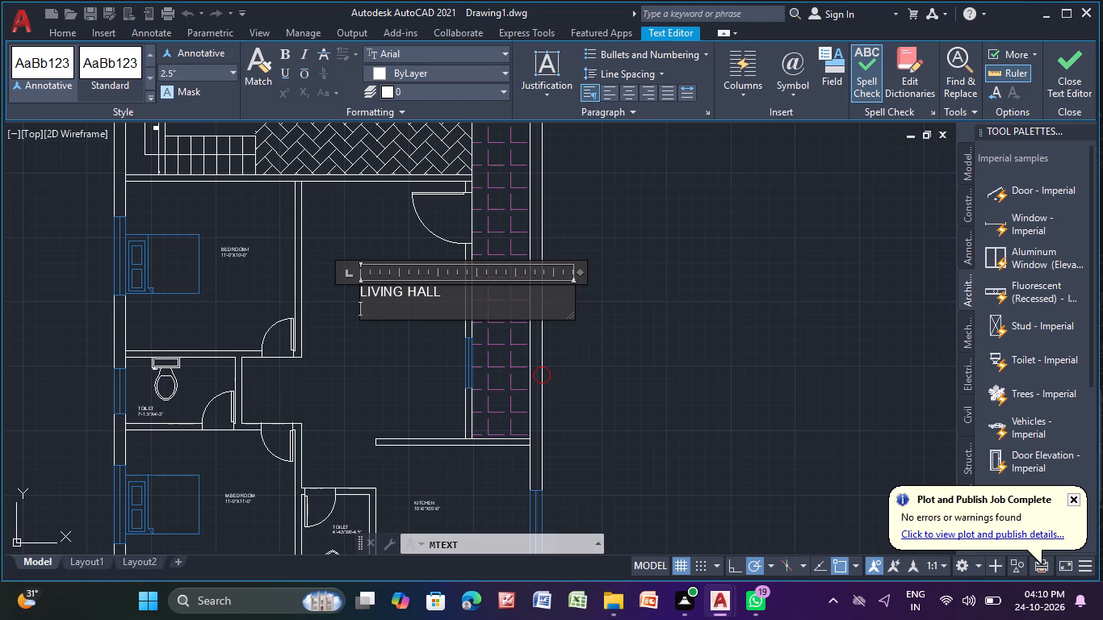
pyautogui.write('11')
pyautogui.write("'-0")
pyautogui.write('"x')
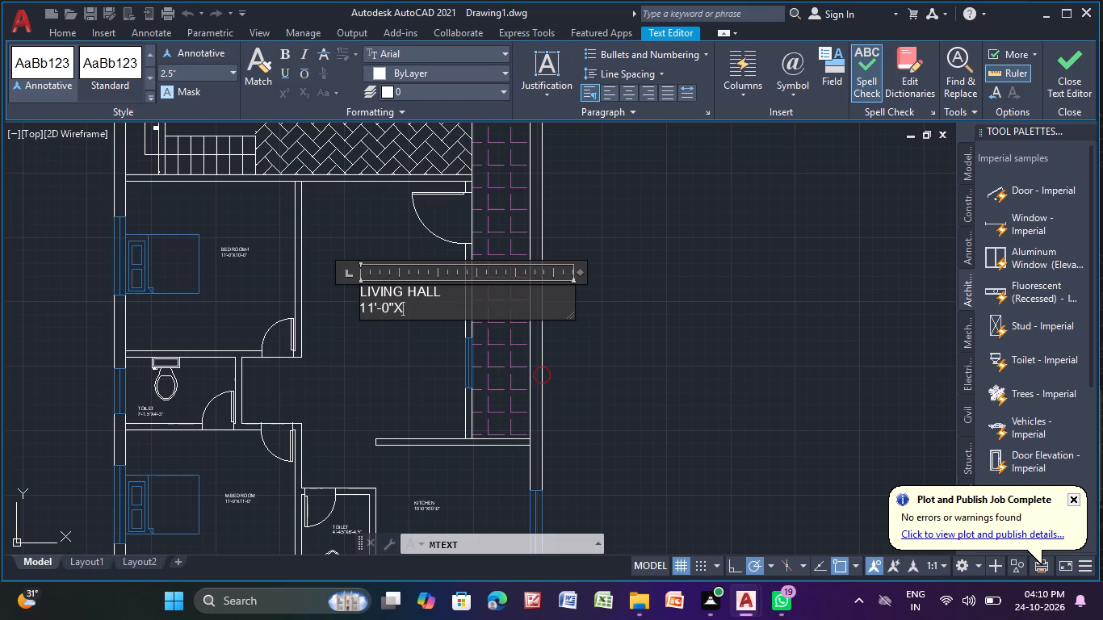
pyautogui.write('15')
pyautogui.press("'")
pyautogui.write('-7.')
pyautogui.press('5')
pyautogui.hotkey('shift', '"')
pyautogui.press('Return')
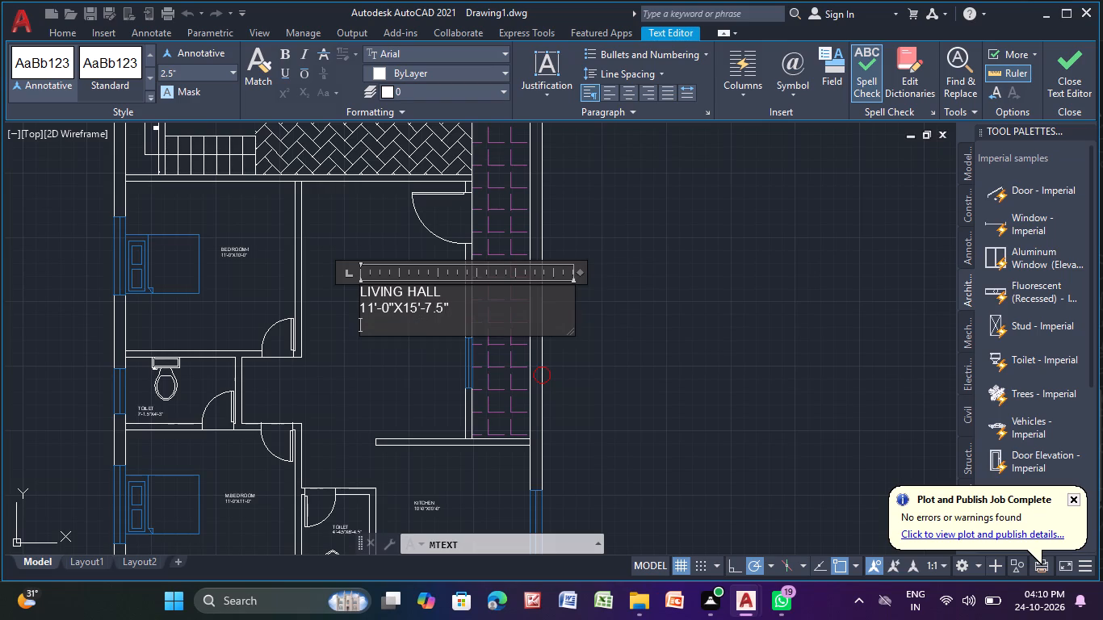
pyautogui.rightClick(431, 301)
pyautogui.click(397, 420)
# In the red colour 153,27,30, label the herringbone-hatched area beside the stairs FOYER, with 13'-0"X6'-0" on the second line.
pyautogui.scroll(-1, 380, 380)
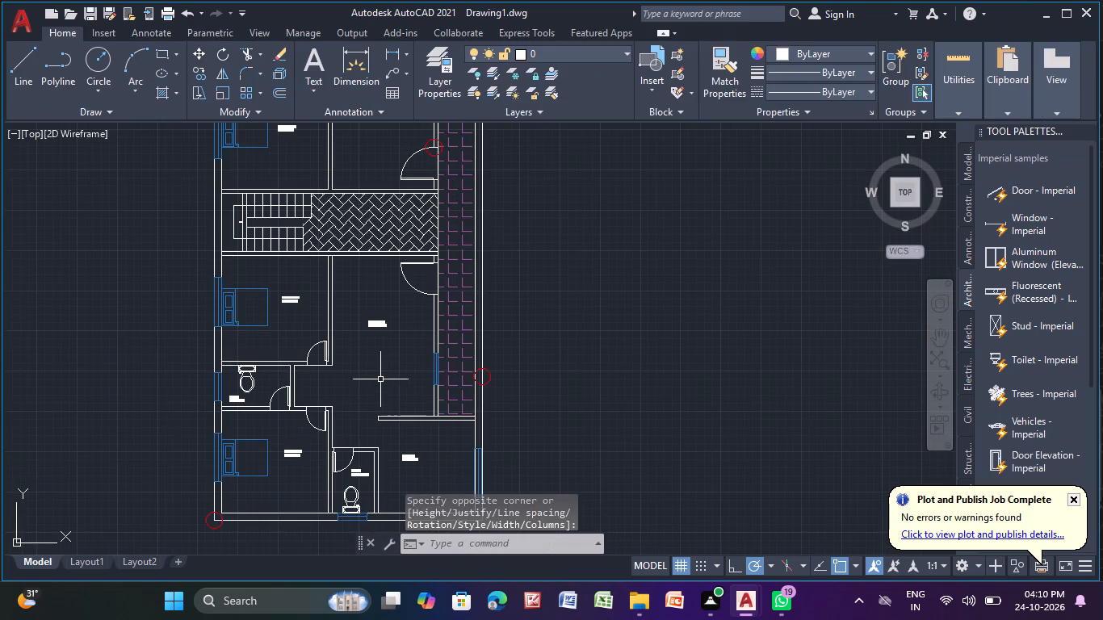
pyautogui.moveTo(380, 379); pyautogui.dragTo(391, 506, button='middle')
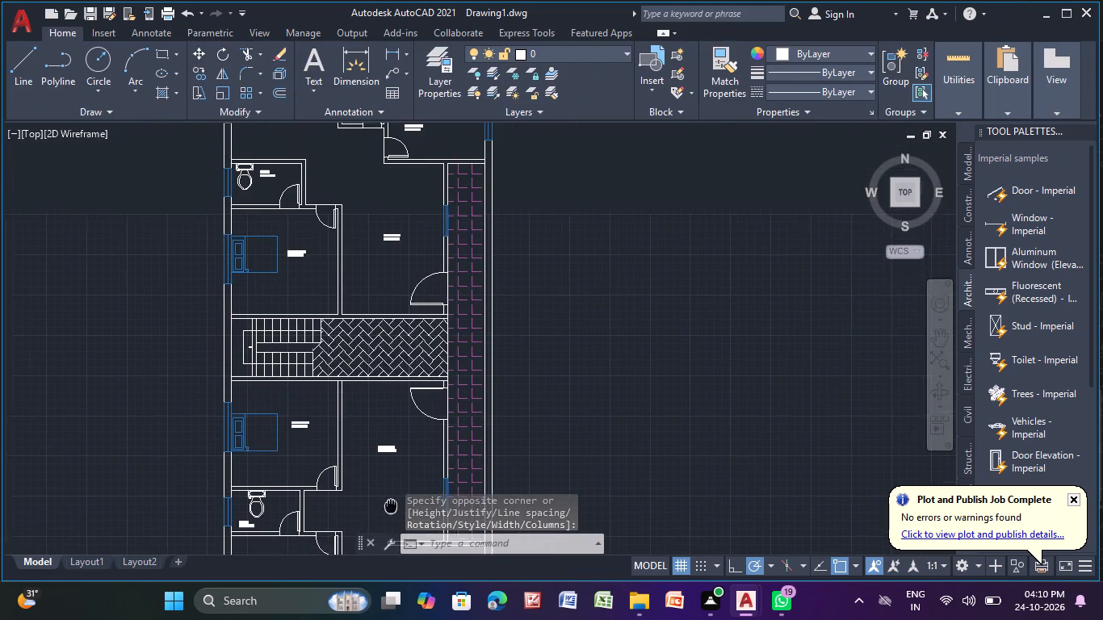
pyautogui.moveTo(391, 506); pyautogui.dragTo(392, 507, button='middle')
pyautogui.scroll(2, 399, 357)
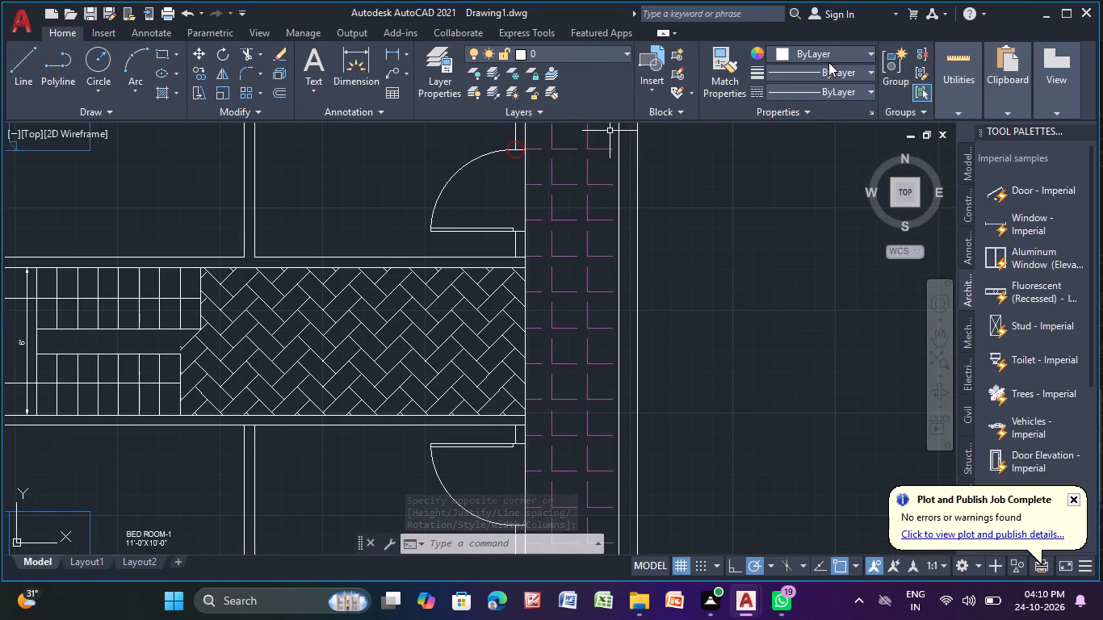
pyautogui.click(829, 61)
pyautogui.click(826, 115)
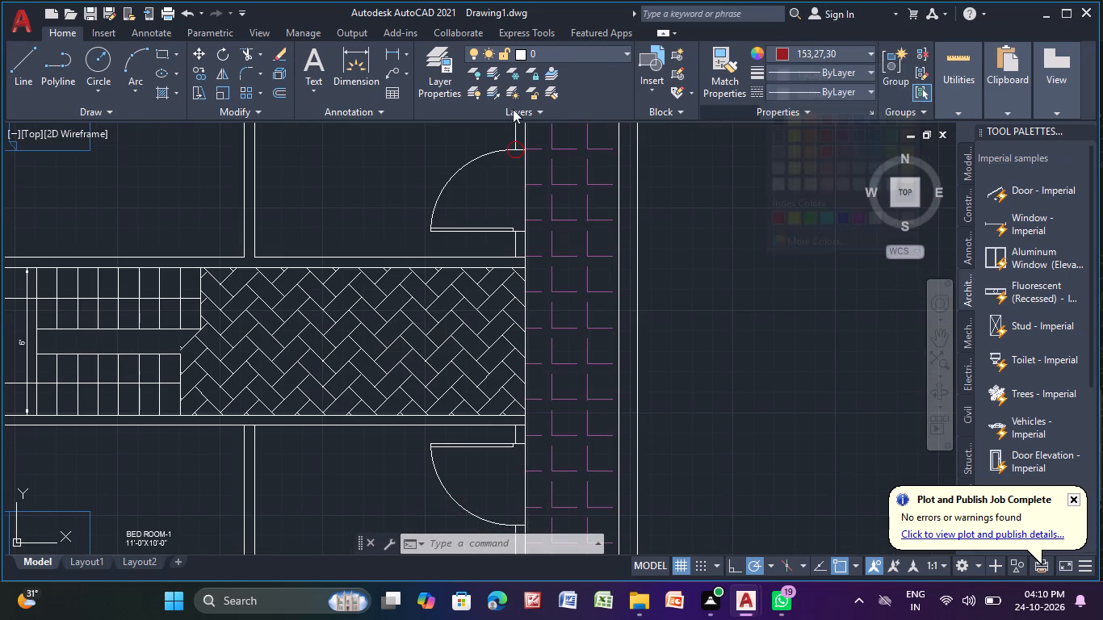
pyautogui.click(321, 63)
pyautogui.moveTo(390, 321); pyautogui.dragTo(391, 321, button='middle')
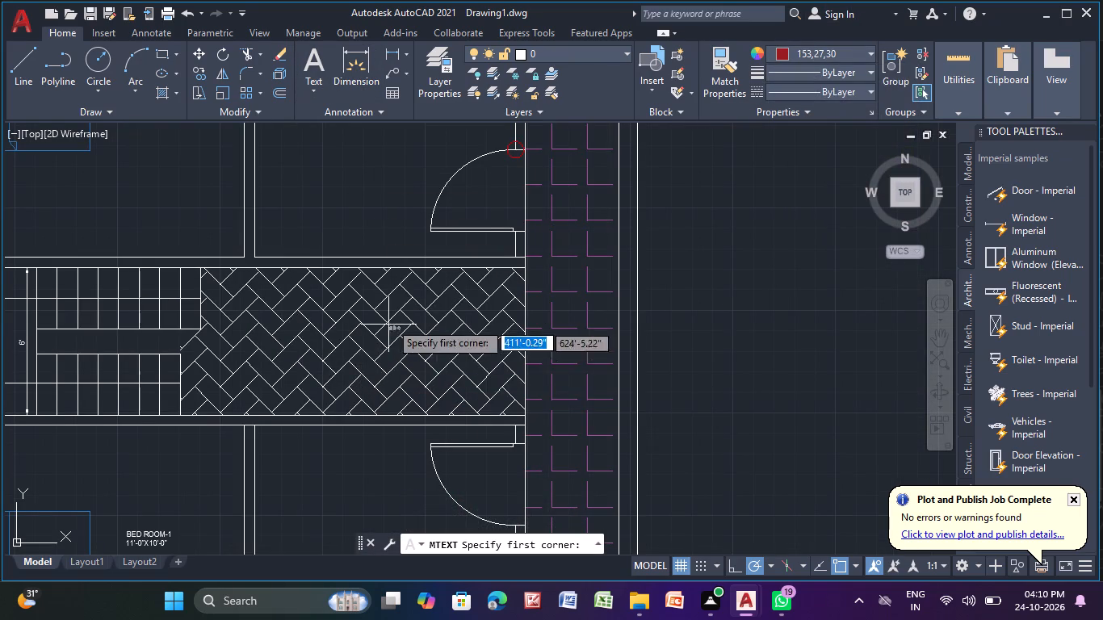
pyautogui.moveTo(391, 321); pyautogui.dragTo(387, 303, button='middle')
pyautogui.moveTo(300, 298); pyautogui.dragTo(305, 306)
pyautogui.click(467, 334)
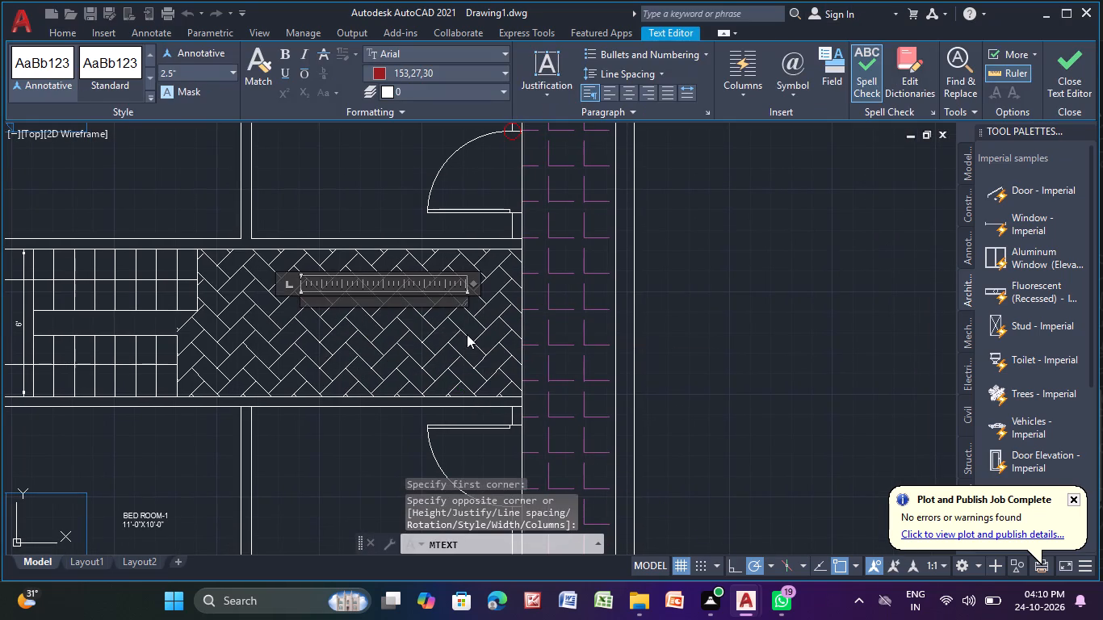
pyautogui.press('f')
pyautogui.write('oyer')
pyautogui.press('Return')
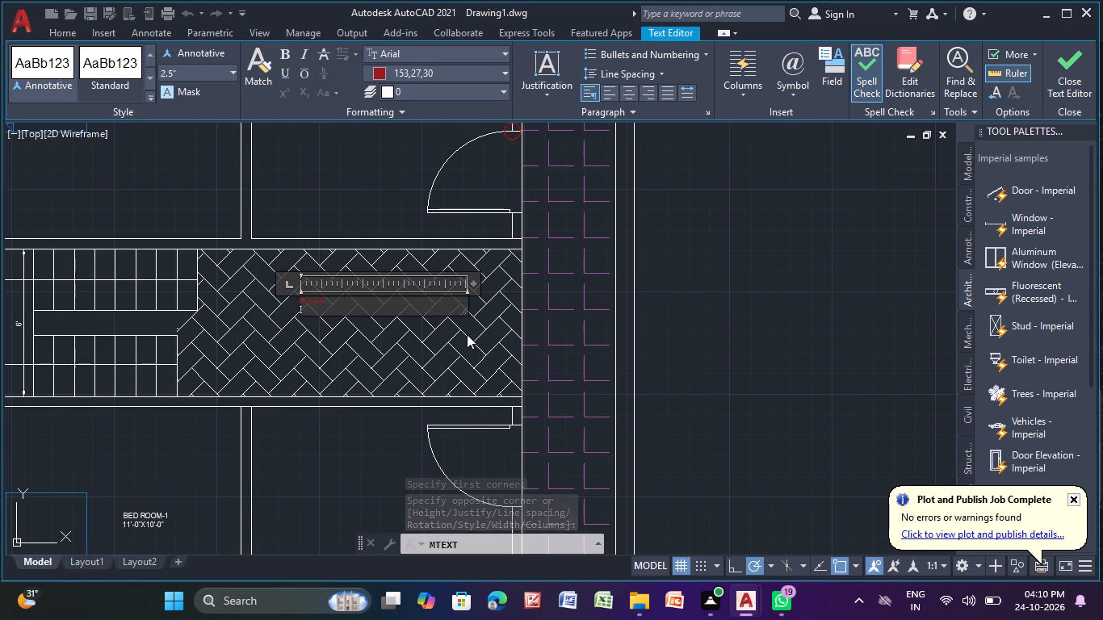
pyautogui.press('1')
pyautogui.press('3')
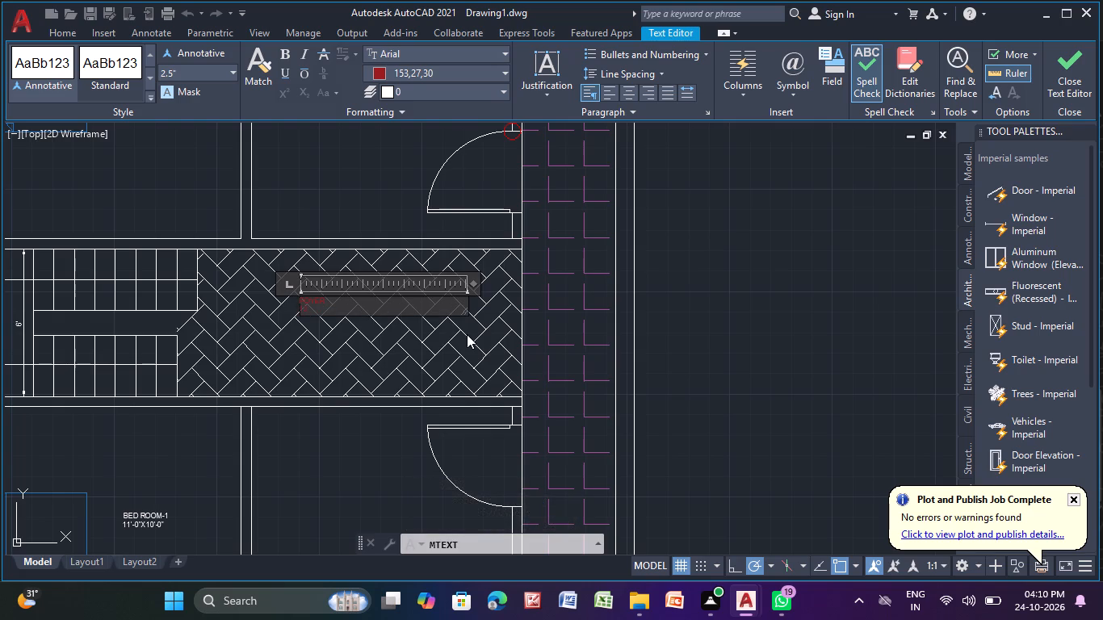
pyautogui.write('\'-0"')
pyautogui.press('x')
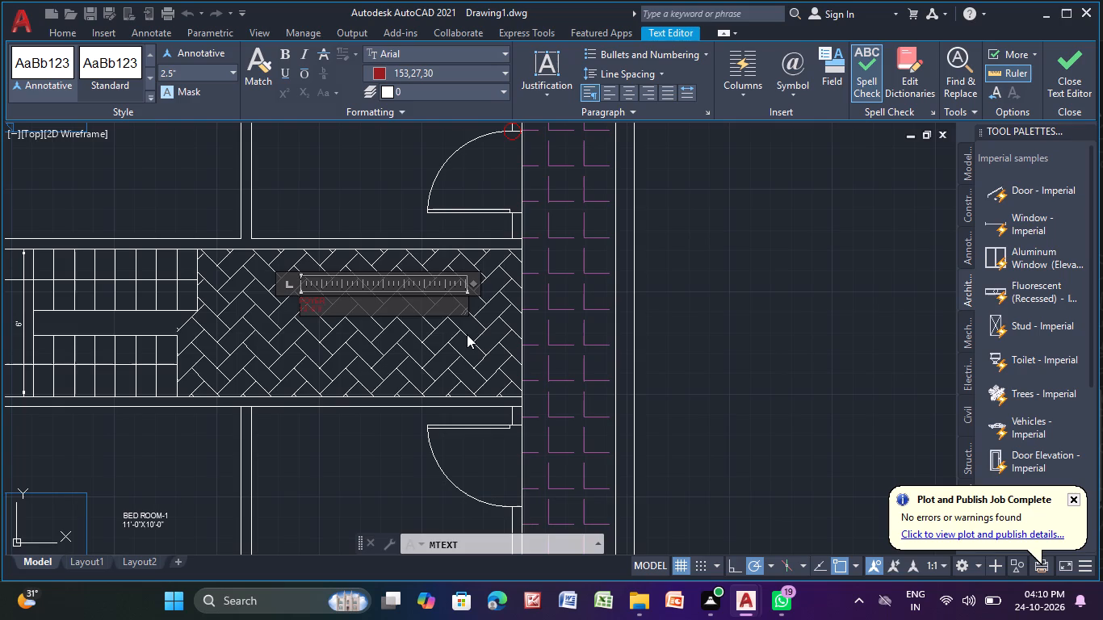
pyautogui.write("6'-0")
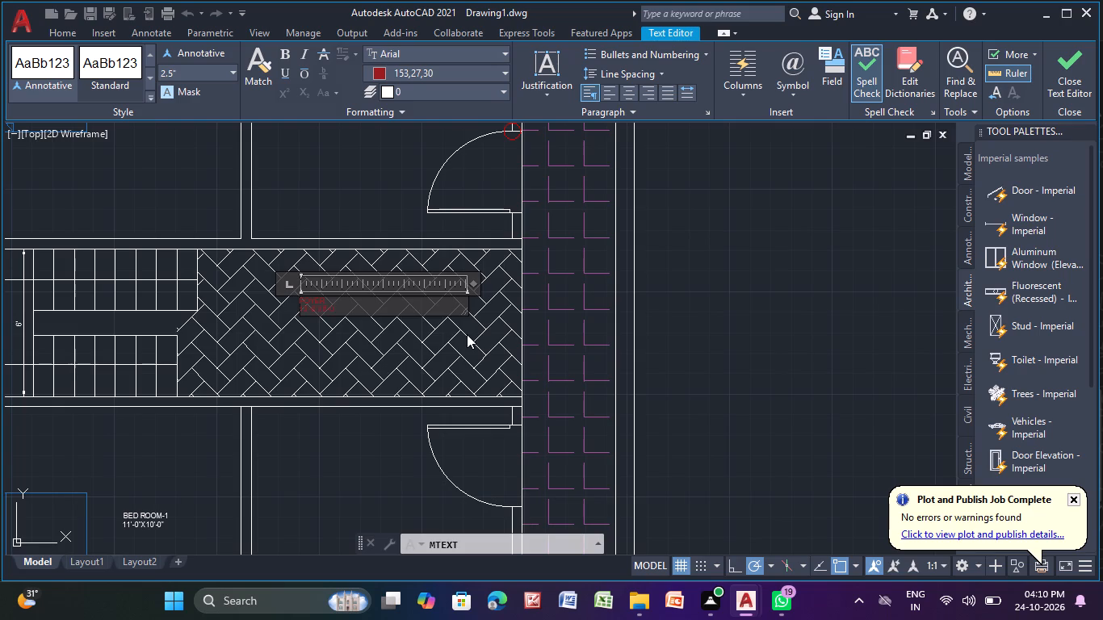
pyautogui.hotkey('shift', '"')
pyautogui.press('Return')
pyautogui.rightClick(467, 334)
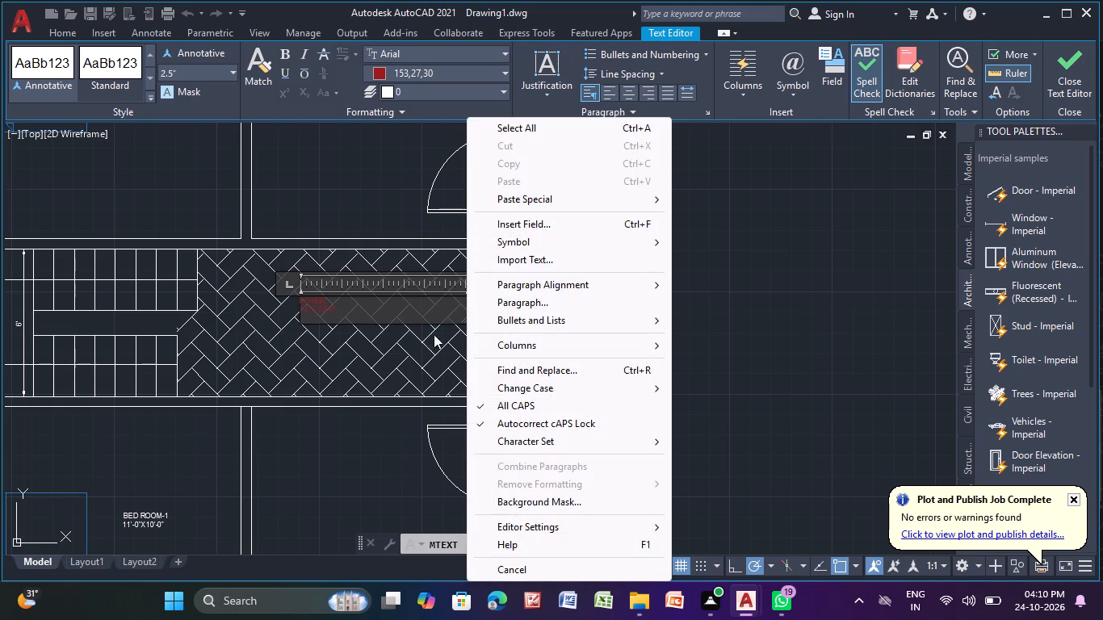
pyautogui.click(363, 339)
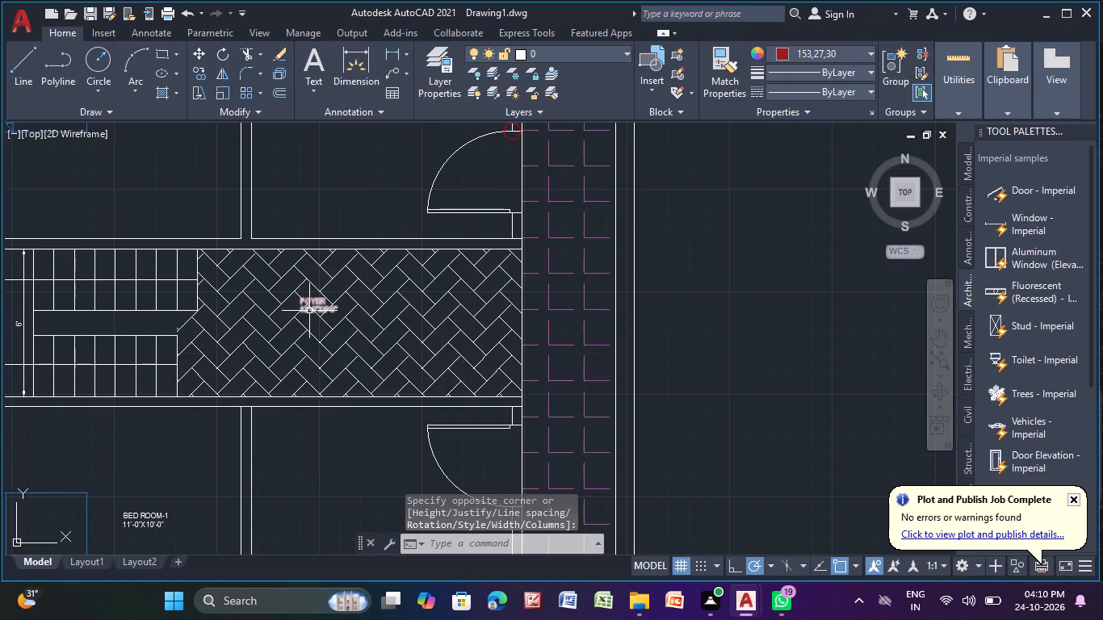
# Scale up the FOYER label by a factor of about 5 from its upper-left corner.
pyautogui.click(309, 311)
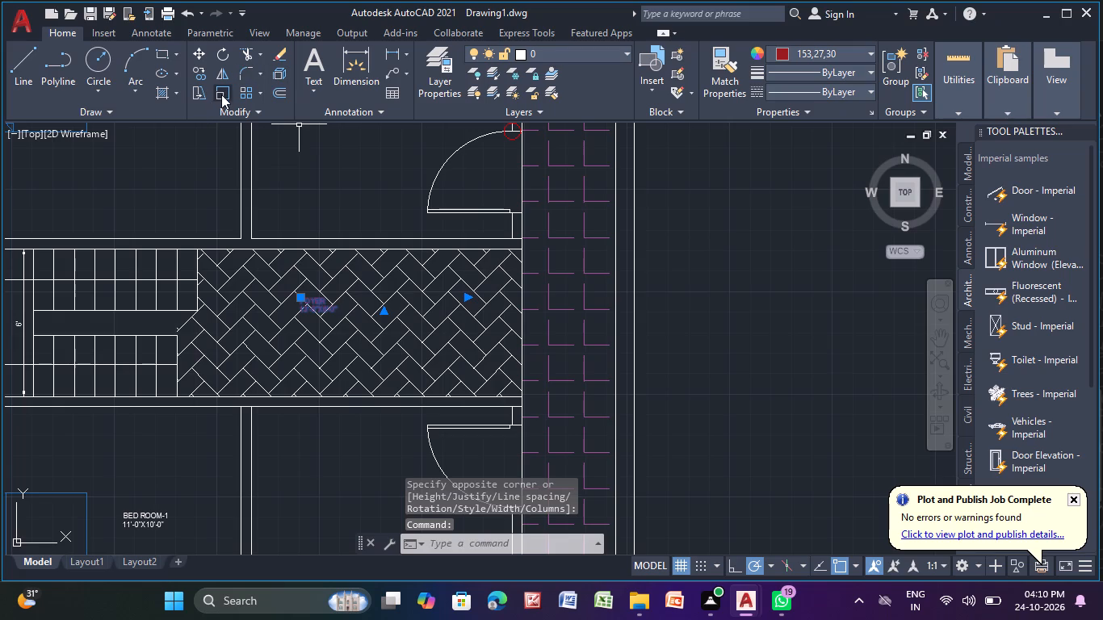
pyautogui.click(221, 94)
pyautogui.click(304, 300)
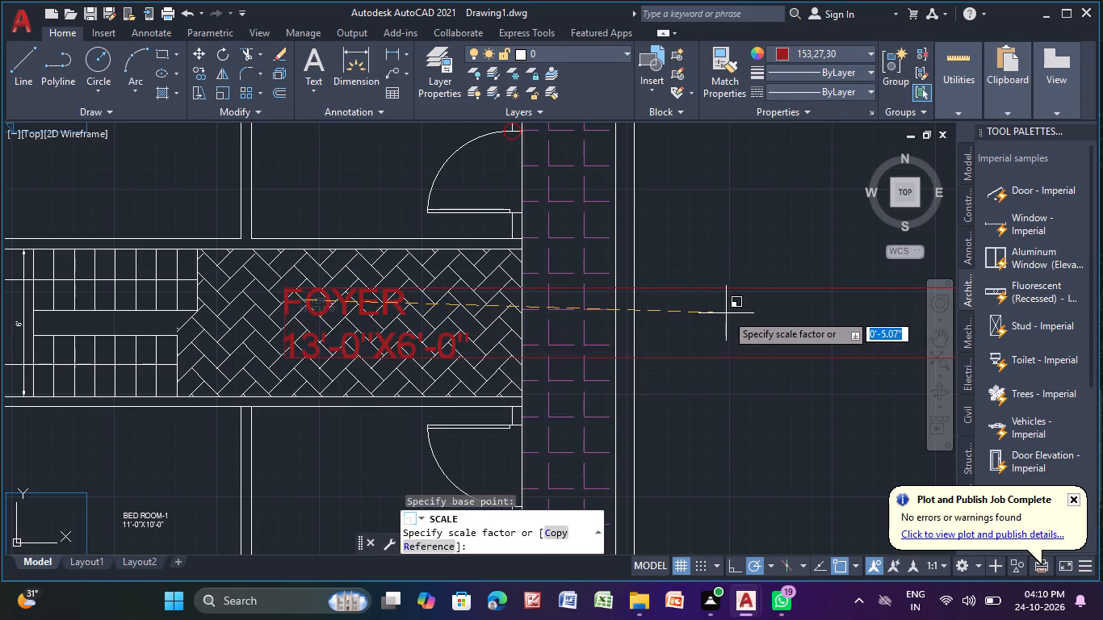
pyautogui.click(726, 313)
# Look over the whole floor plan, checking the rooms and labels from the upper unit to the lower one.
pyautogui.scroll(-2, 405, 275)
pyautogui.moveTo(396, 352); pyautogui.dragTo(384, 446, button='middle')
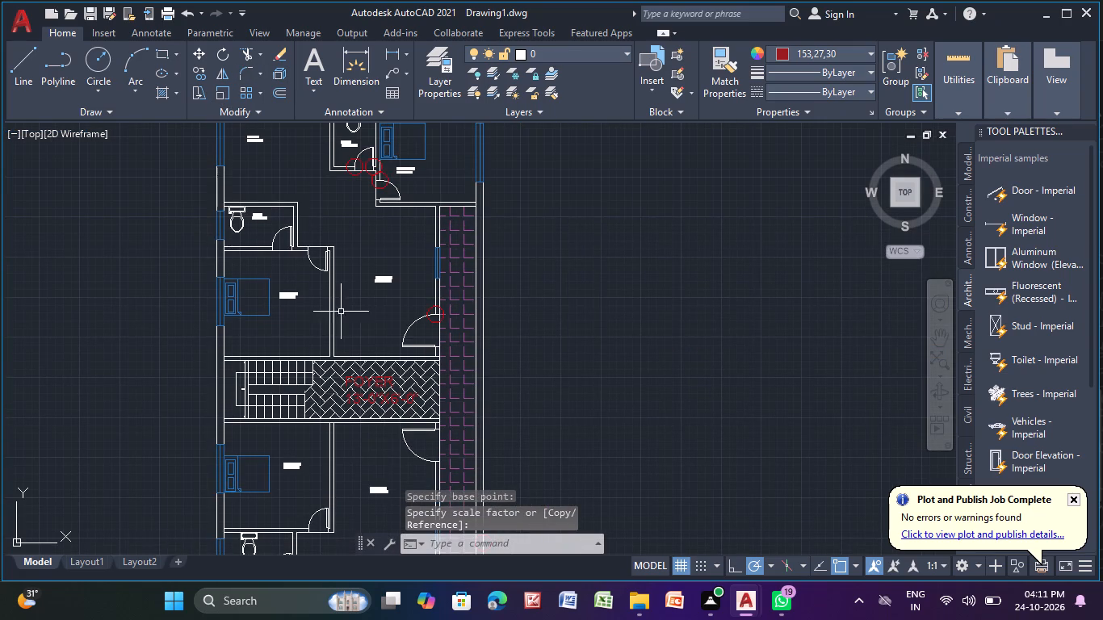
pyautogui.moveTo(333, 246); pyautogui.dragTo(355, 281, button='middle')
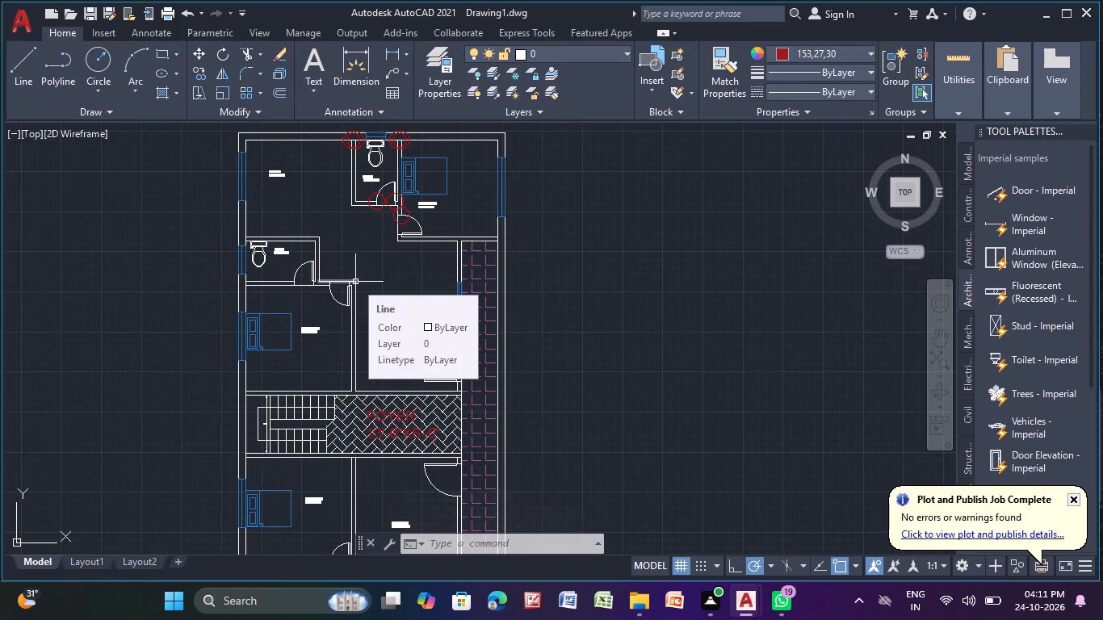
pyautogui.moveTo(394, 333); pyautogui.dragTo(386, 312, button='middle')
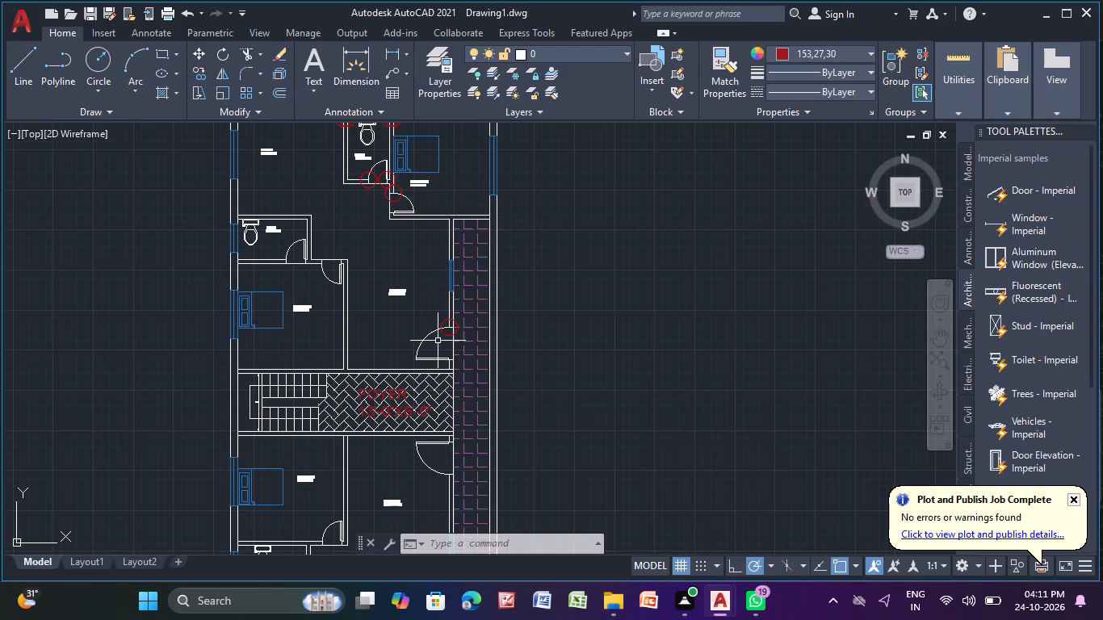
pyautogui.scroll(-1, 438, 341)
pyautogui.moveTo(438, 341); pyautogui.dragTo(405, 182, button='middle')
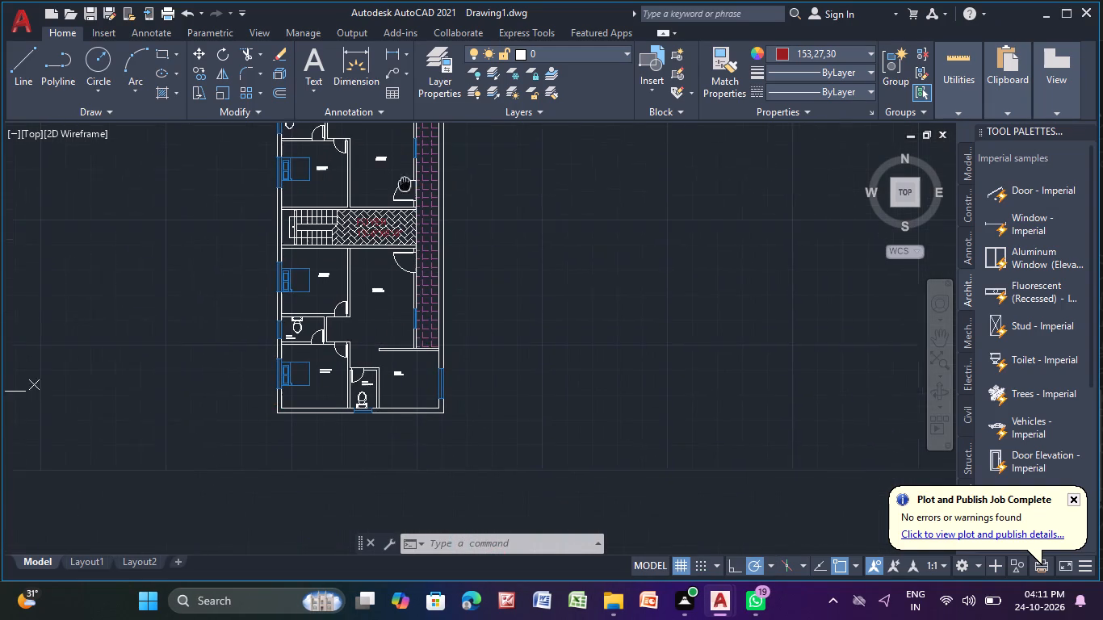
pyautogui.moveTo(405, 182); pyautogui.dragTo(404, 180, button='middle')
pyautogui.moveTo(488, 274); pyautogui.dragTo(459, 396, button='middle')
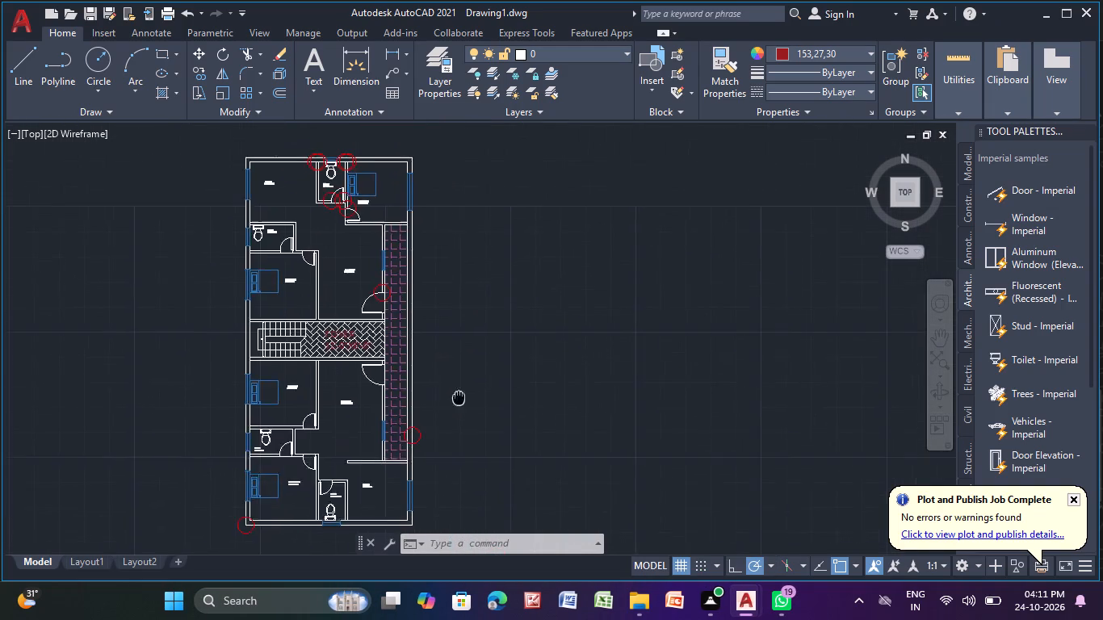
pyautogui.moveTo(459, 396); pyautogui.dragTo(459, 397, button='middle')
pyautogui.scroll(-1, 471, 378)
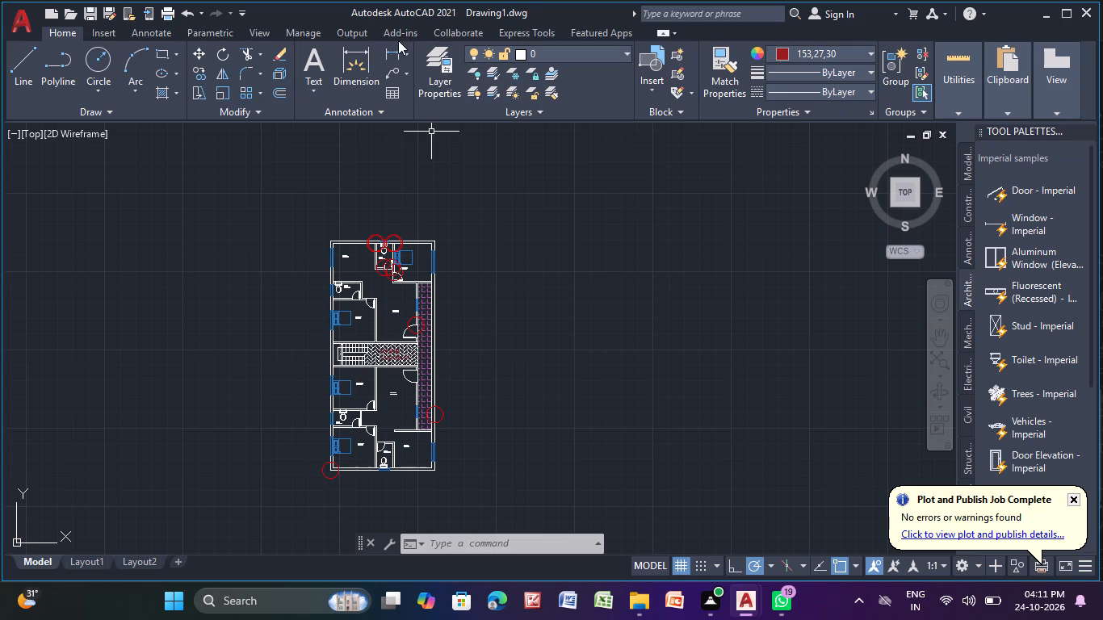
# Add a linear dimension across the plan's full outer width, with its line about 1'-8" above the top wall.
pyautogui.click(388, 49)
pyautogui.scroll(3, 331, 256)
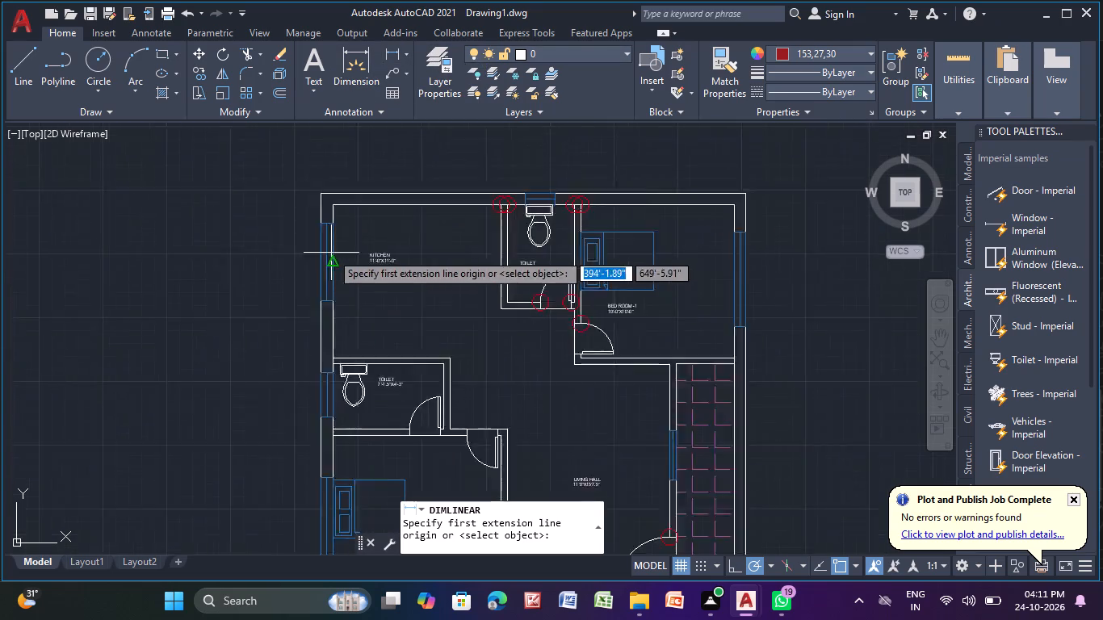
pyautogui.scroll(1, 331, 251)
pyautogui.click(315, 157)
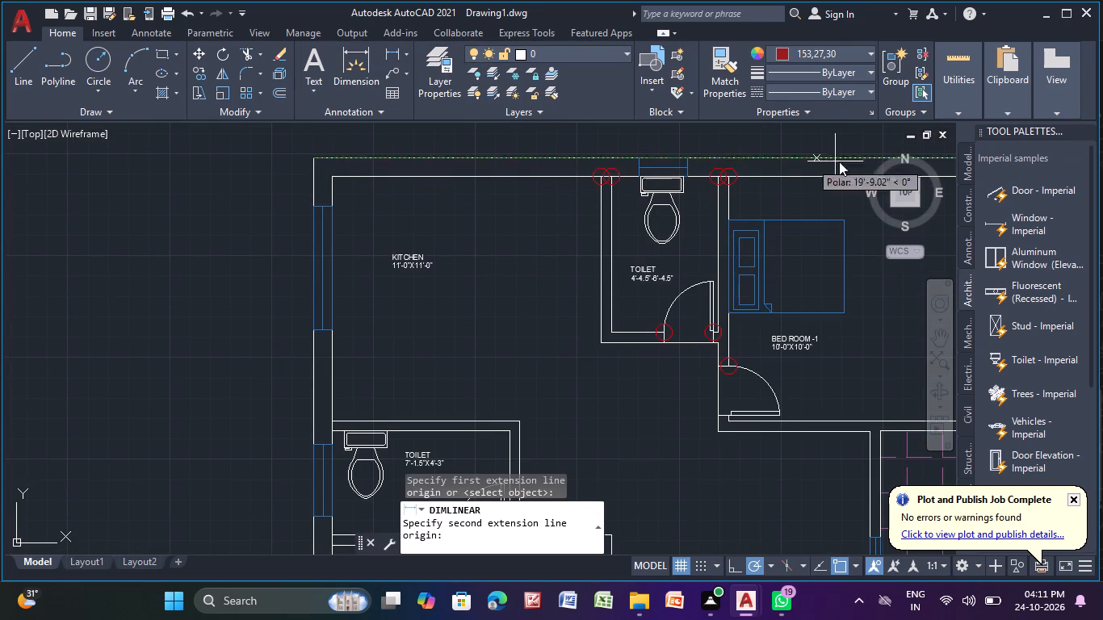
pyautogui.moveTo(853, 199); pyautogui.dragTo(385, 258, button='middle')
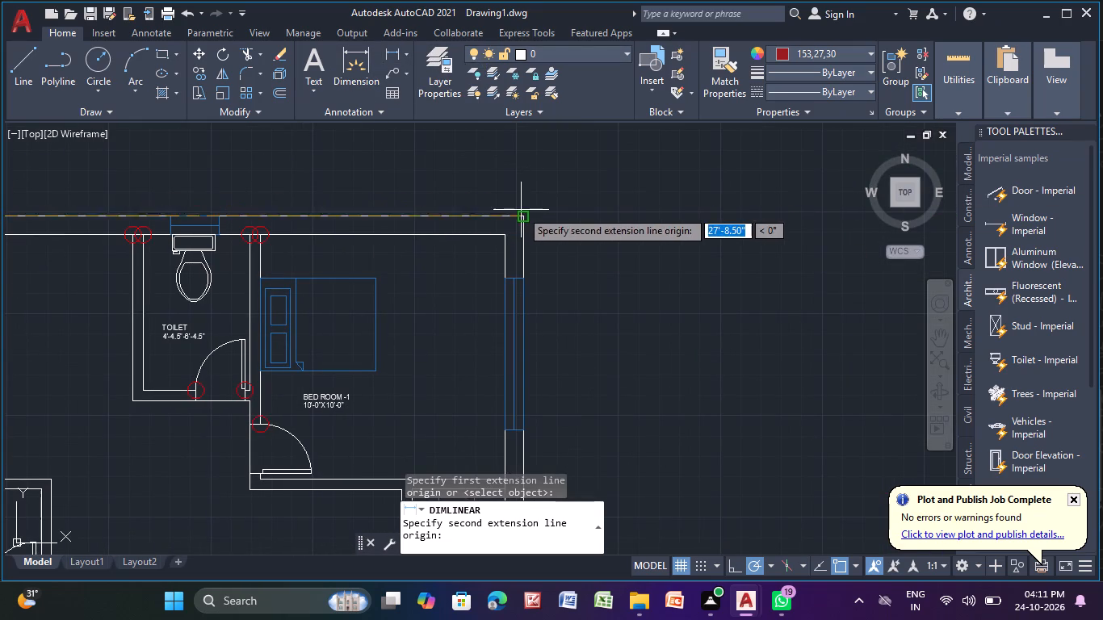
pyautogui.click(522, 210)
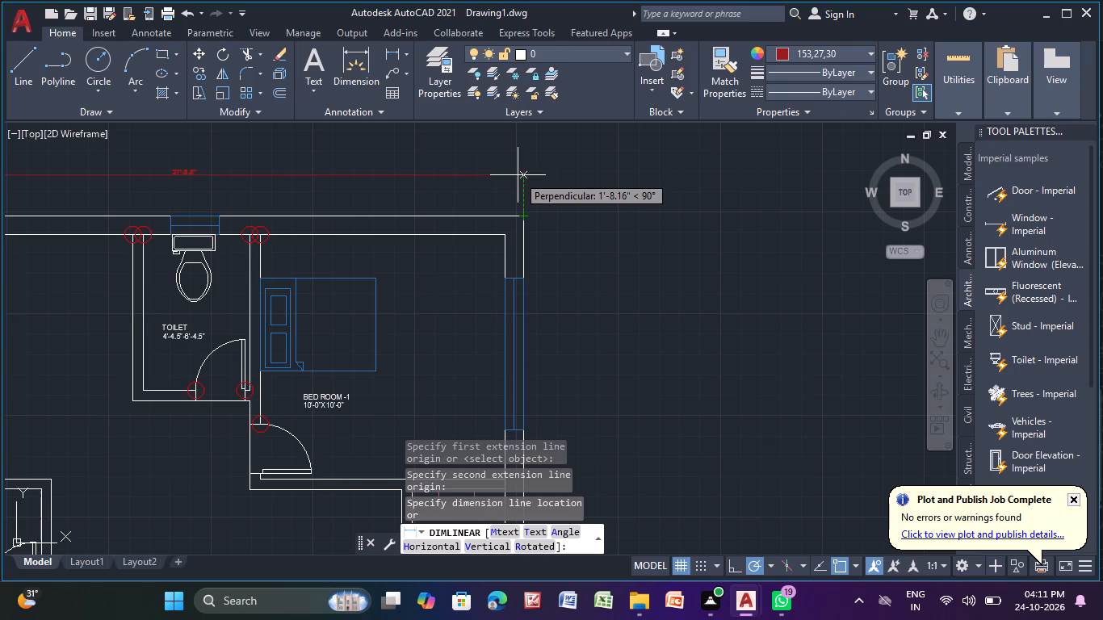
pyautogui.click(518, 174)
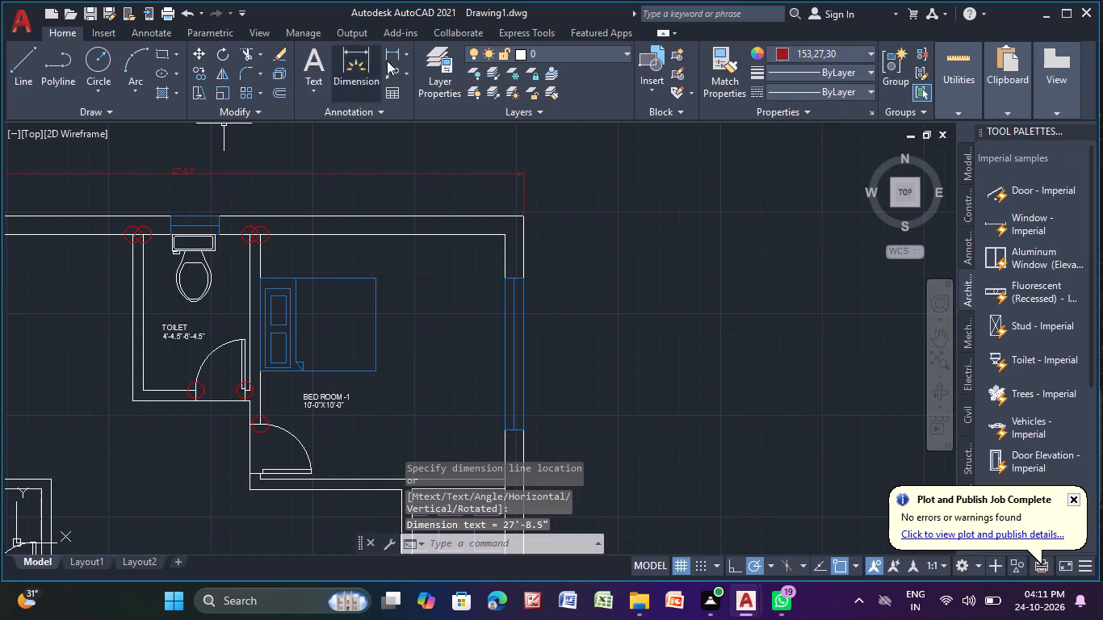
# Add a vertical linear dimension over the plan's full outer length, from top-left to bottom-left corner, outside the left wall.
pyautogui.click(392, 57)
pyautogui.scroll(-2, 292, 255)
pyautogui.middleClick(287, 264)
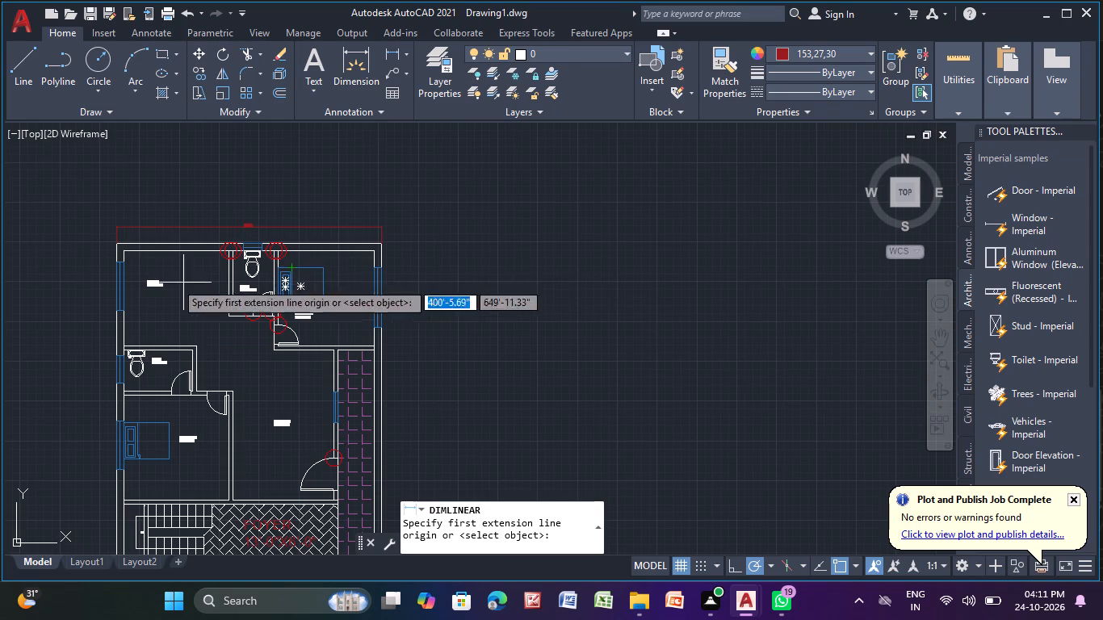
pyautogui.moveTo(99, 262); pyautogui.dragTo(273, 138, button='middle')
pyautogui.scroll(1, 273, 138)
pyautogui.moveTo(268, 192); pyautogui.dragTo(250, 358, button='middle')
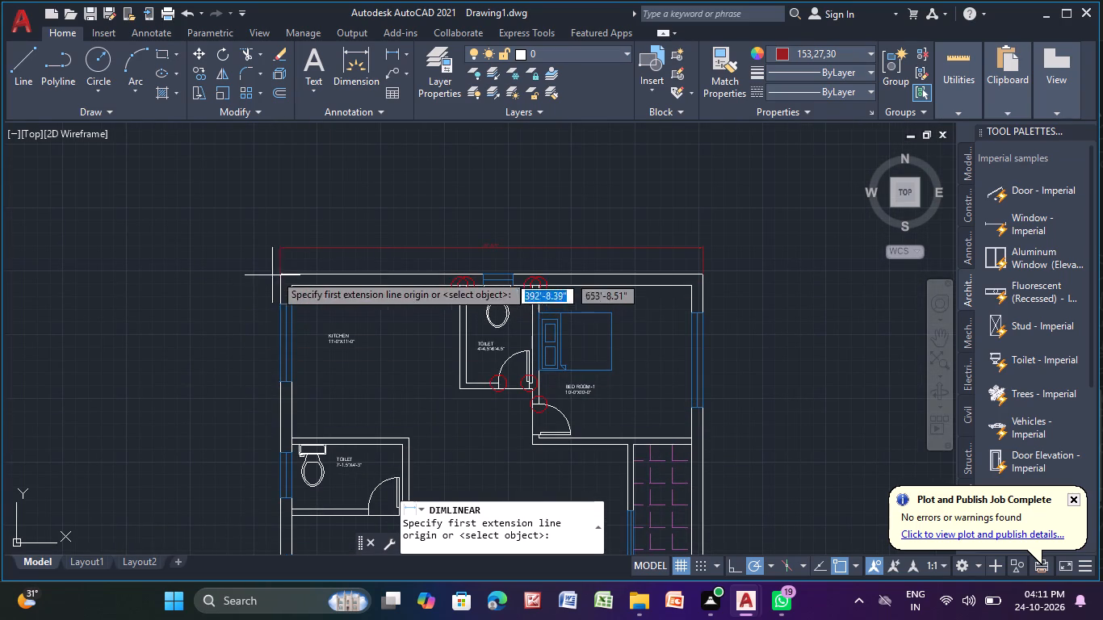
pyautogui.click(276, 271)
pyautogui.scroll(-1, 241, 480)
pyautogui.moveTo(241, 480); pyautogui.dragTo(224, 177, button='middle')
pyautogui.moveTo(229, 404); pyautogui.dragTo(208, 332, button='middle')
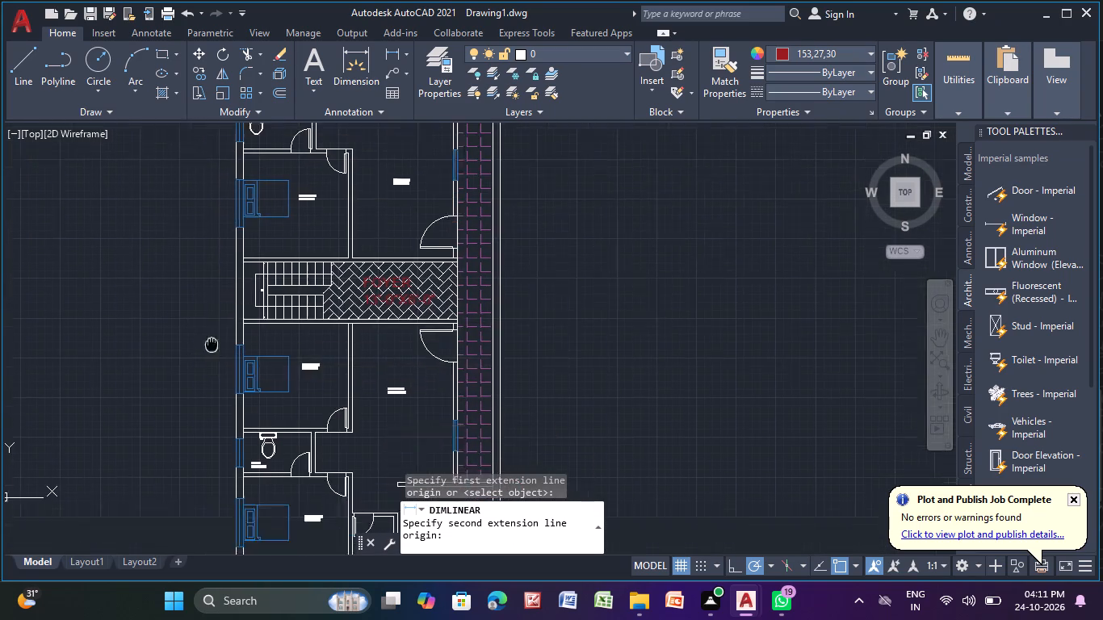
pyautogui.moveTo(208, 332); pyautogui.dragTo(190, 198, button='middle')
pyautogui.scroll(3, 231, 424)
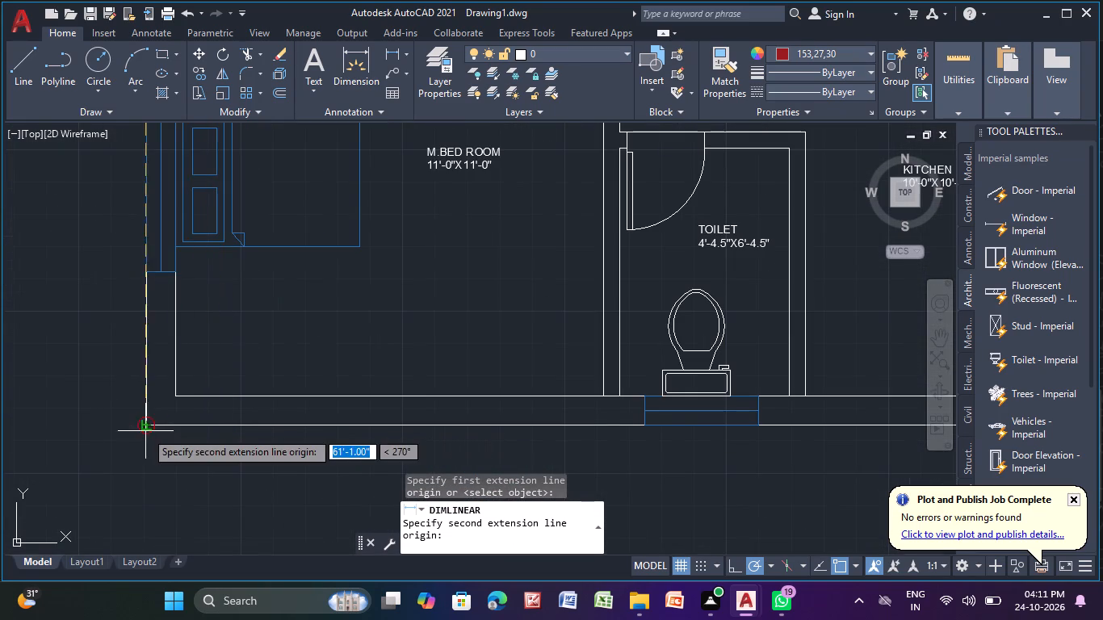
pyautogui.click(145, 429)
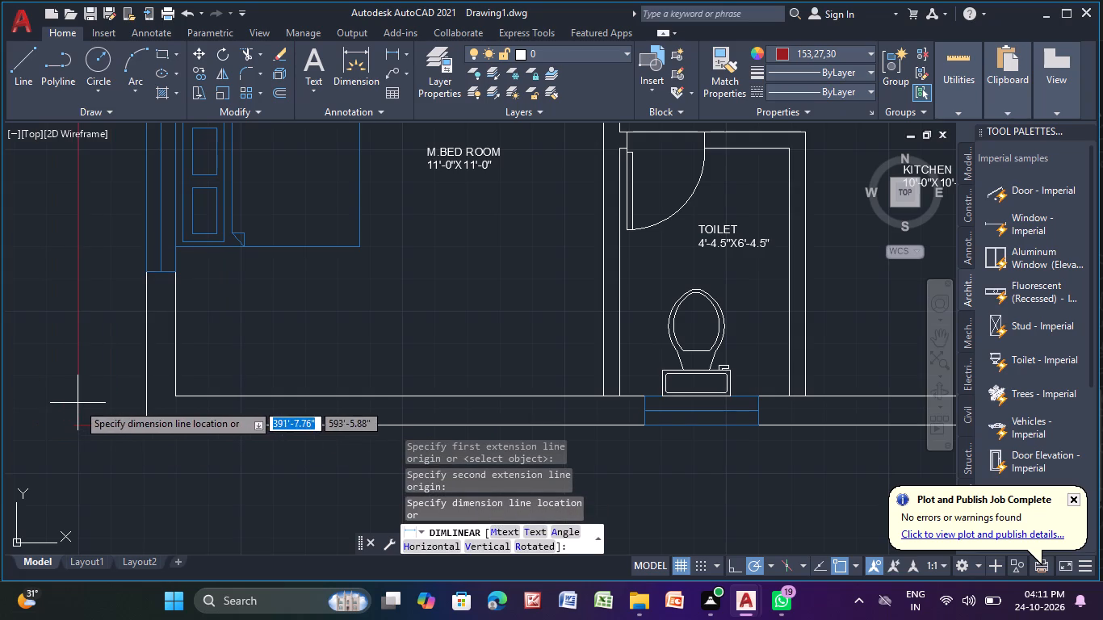
pyautogui.click(78, 403)
pyautogui.scroll(-2, 78, 403)
pyautogui.moveTo(78, 403); pyautogui.dragTo(124, 457, button='middle')
pyautogui.scroll(-1, 182, 393)
pyautogui.moveTo(182, 393); pyautogui.dragTo(343, 442, button='middle')
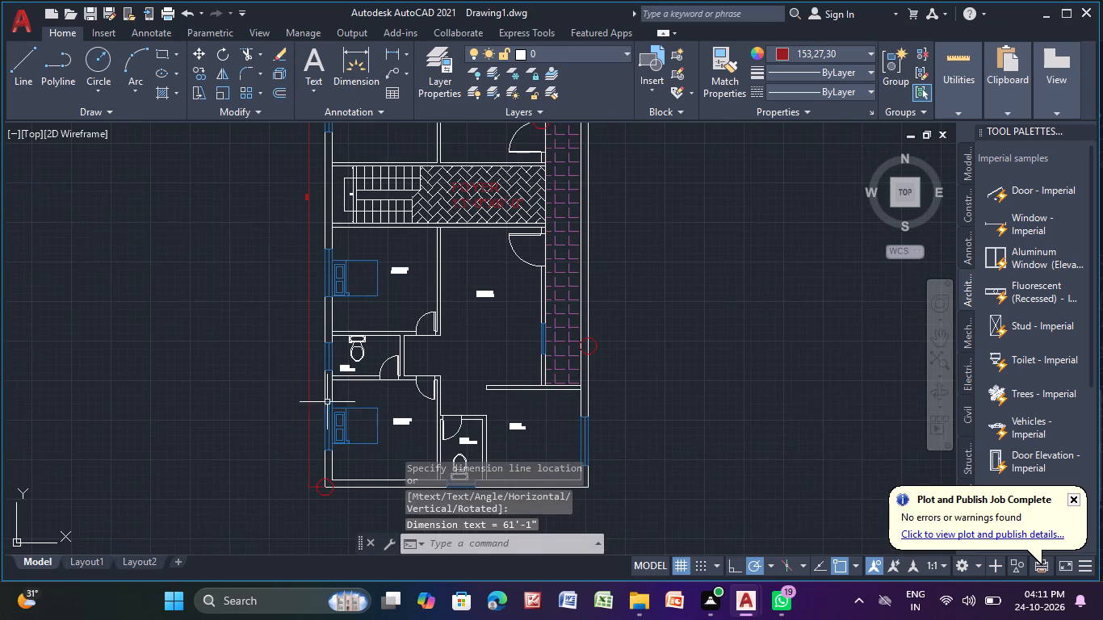
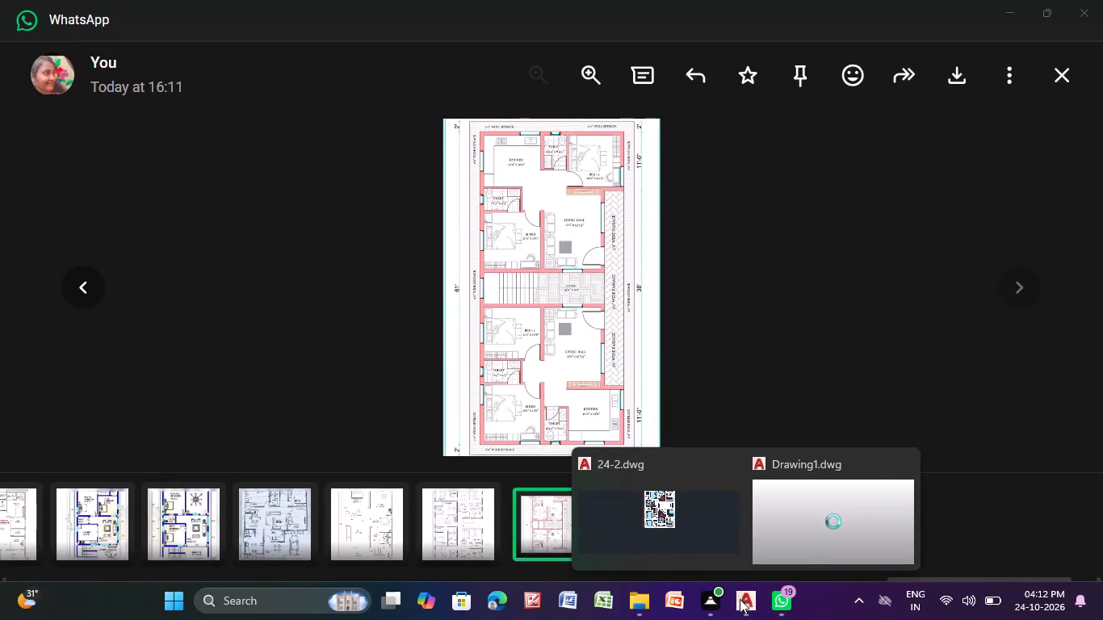
# Switch to Drawing1 in AutoCAD and save it in Documents under the name 24-3.
pyautogui.click(811, 527)
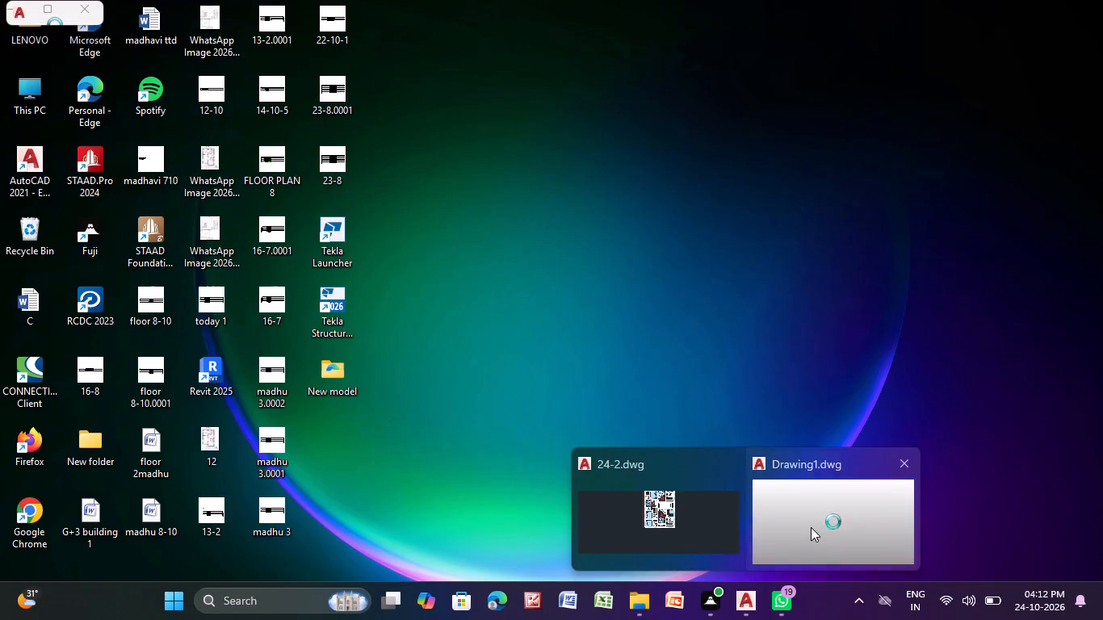
pyautogui.moveTo(440, 229); pyautogui.dragTo(430, 320, button='middle')
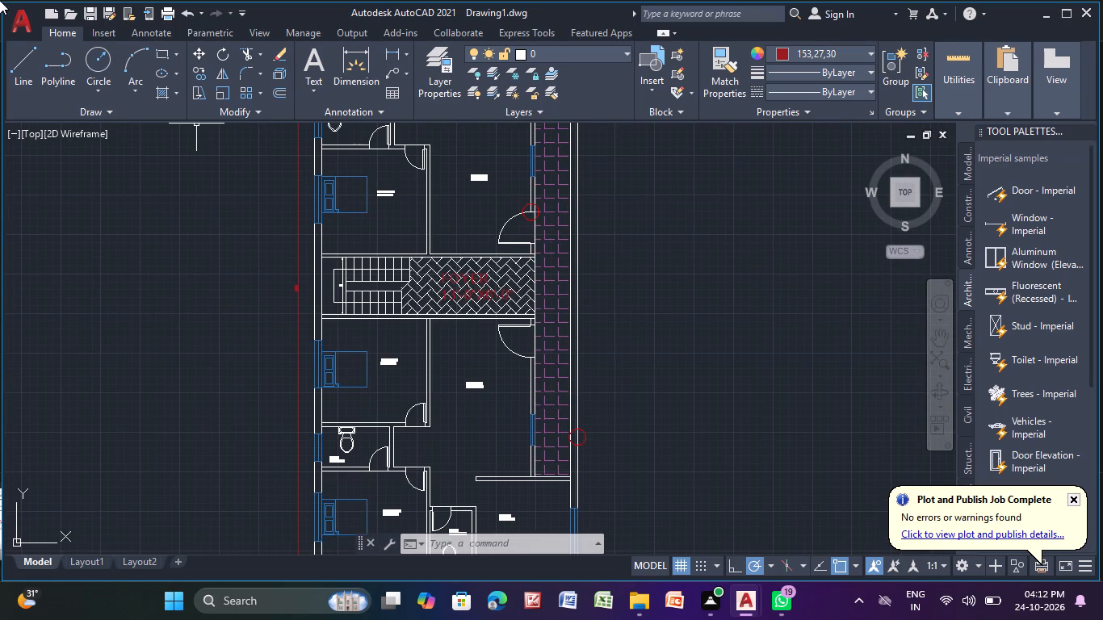
pyautogui.click(25, 29)
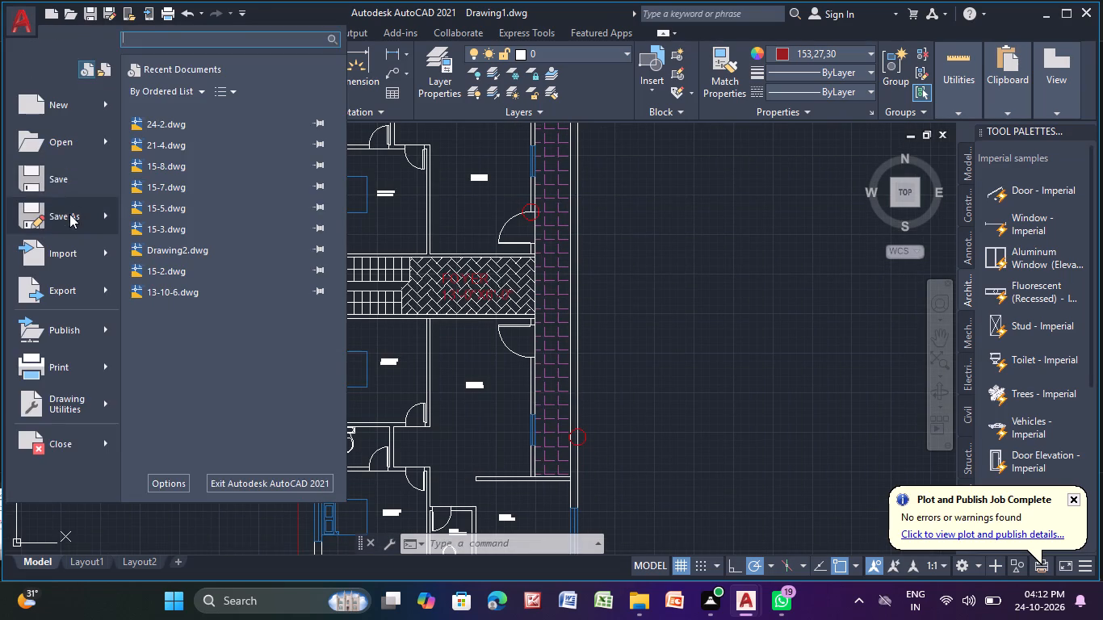
pyautogui.click(69, 214)
pyautogui.click(518, 455)
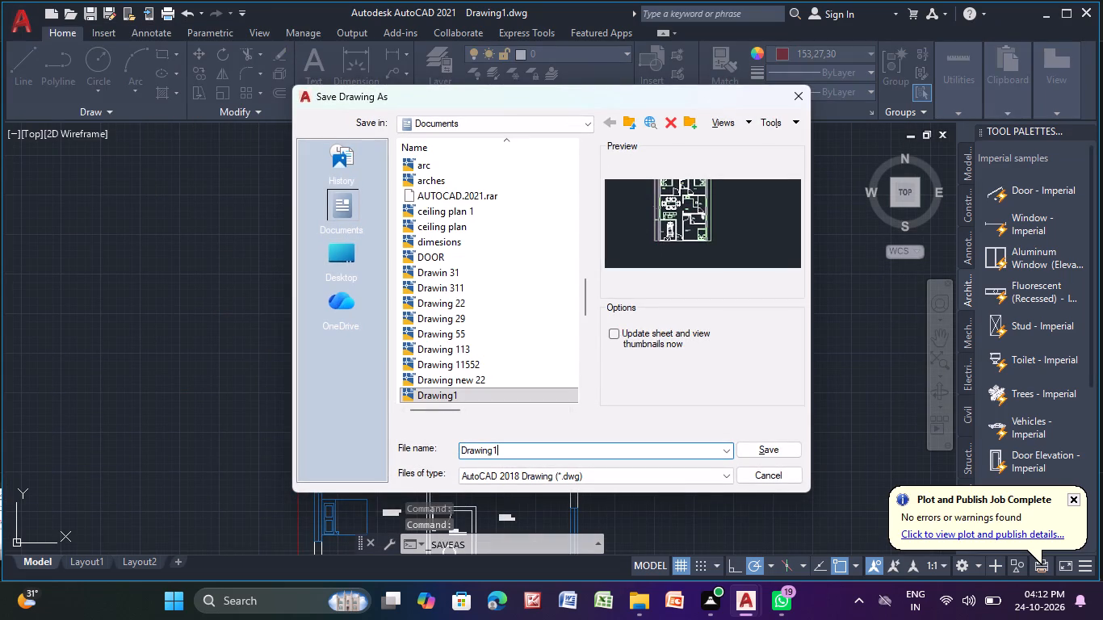
pyautogui.press('BackSpace')
pyautogui.press('BackSpace')
pyautogui.press('BackSpace')
pyautogui.press('BackSpace')
pyautogui.press('BackSpace')
pyautogui.press('BackSpace')
pyautogui.press('BackSpace')
pyautogui.press('BackSpace')
pyautogui.press('BackSpace')
pyautogui.press('BackSpace')
pyautogui.press('BackSpace')
pyautogui.press('BackSpace')
pyautogui.press('BackSpace')
pyautogui.press('BackSpace')
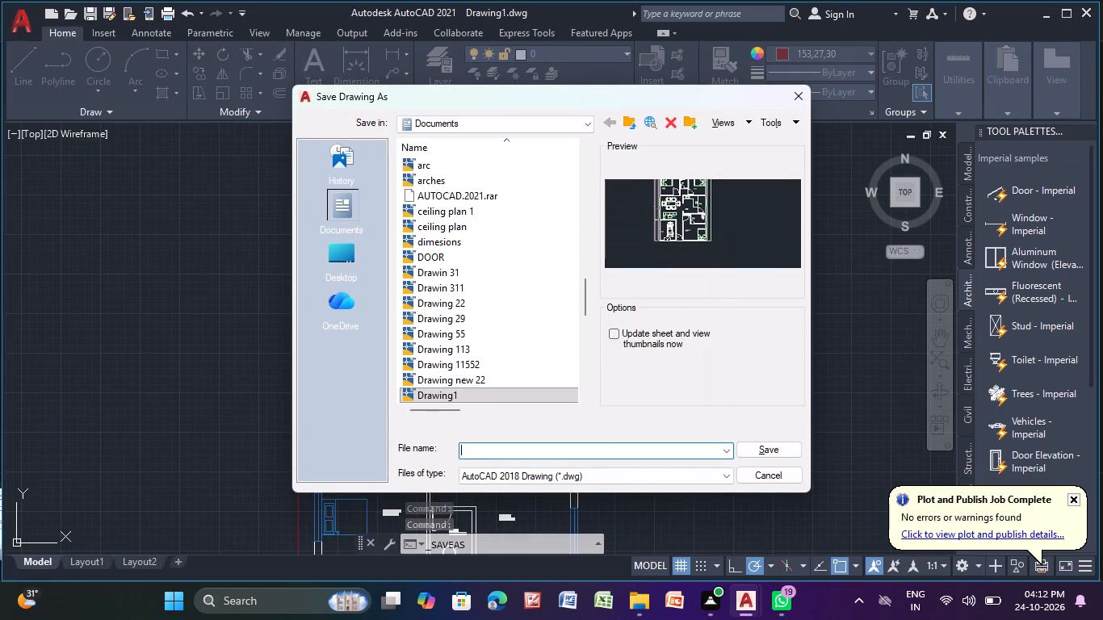
pyautogui.write('24')
pyautogui.press('-')
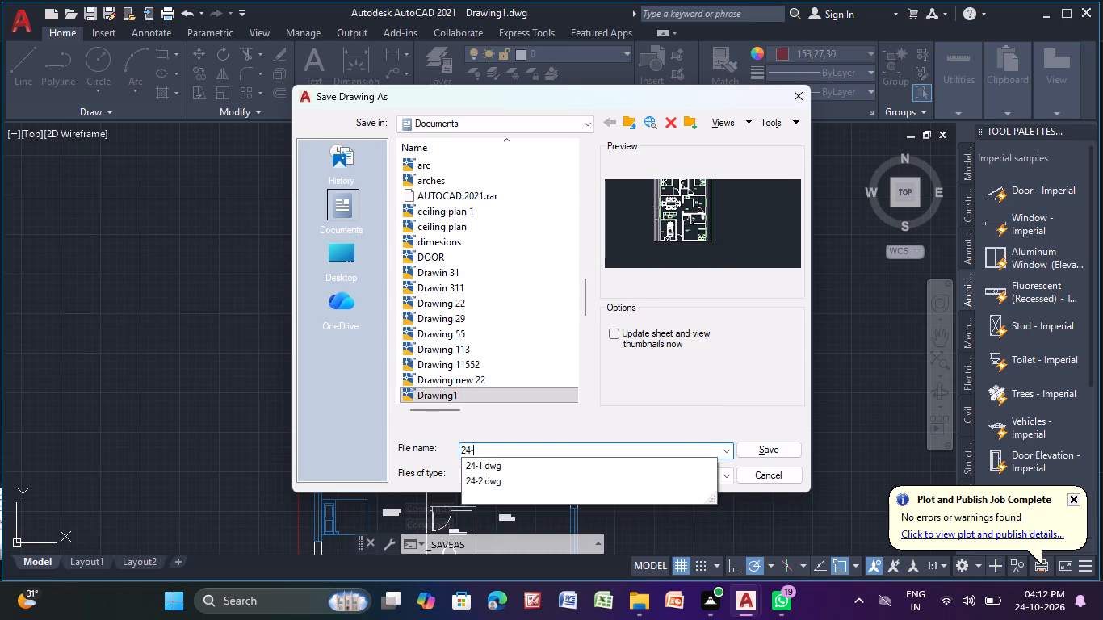
pyautogui.press('3')
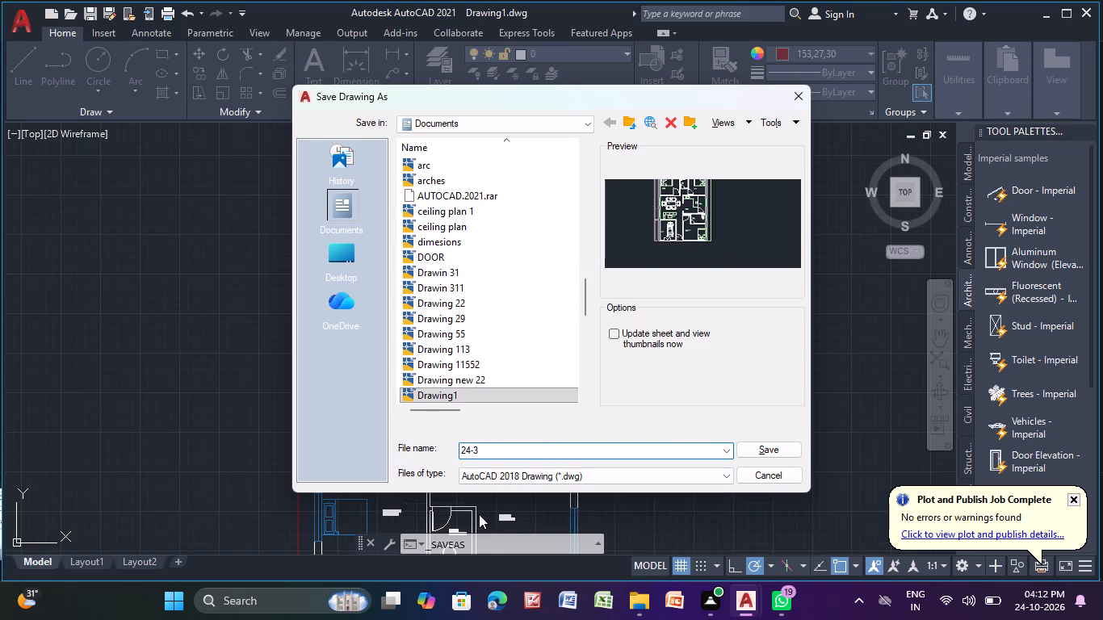
pyautogui.click(762, 455)
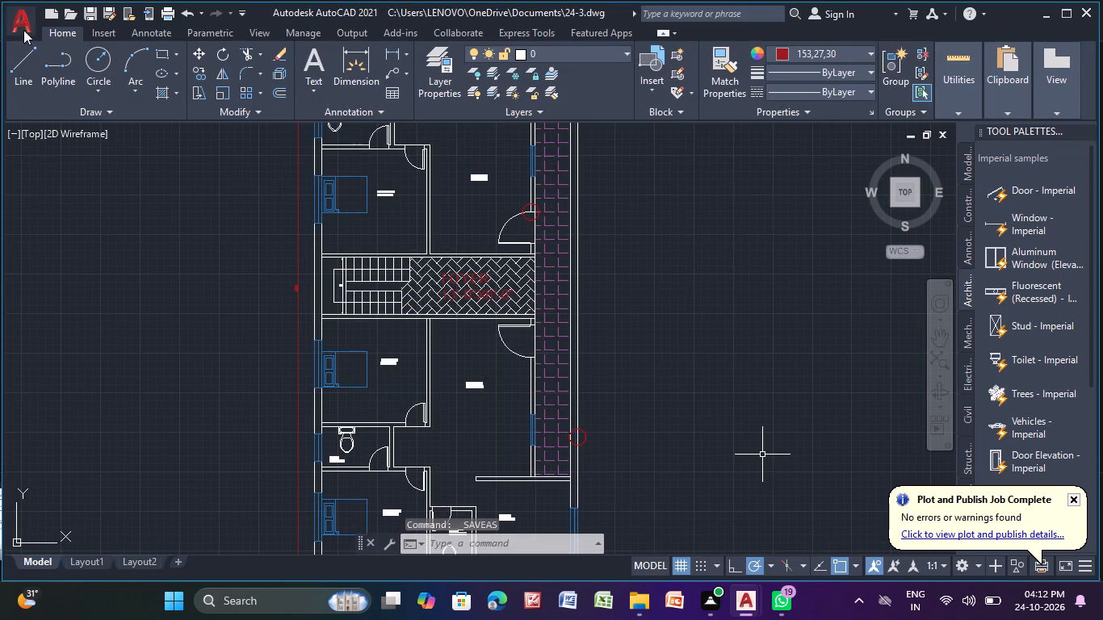
# Save the drawing once more as 24-3, replacing the existing file.
pyautogui.click(26, 31)
pyautogui.click(75, 216)
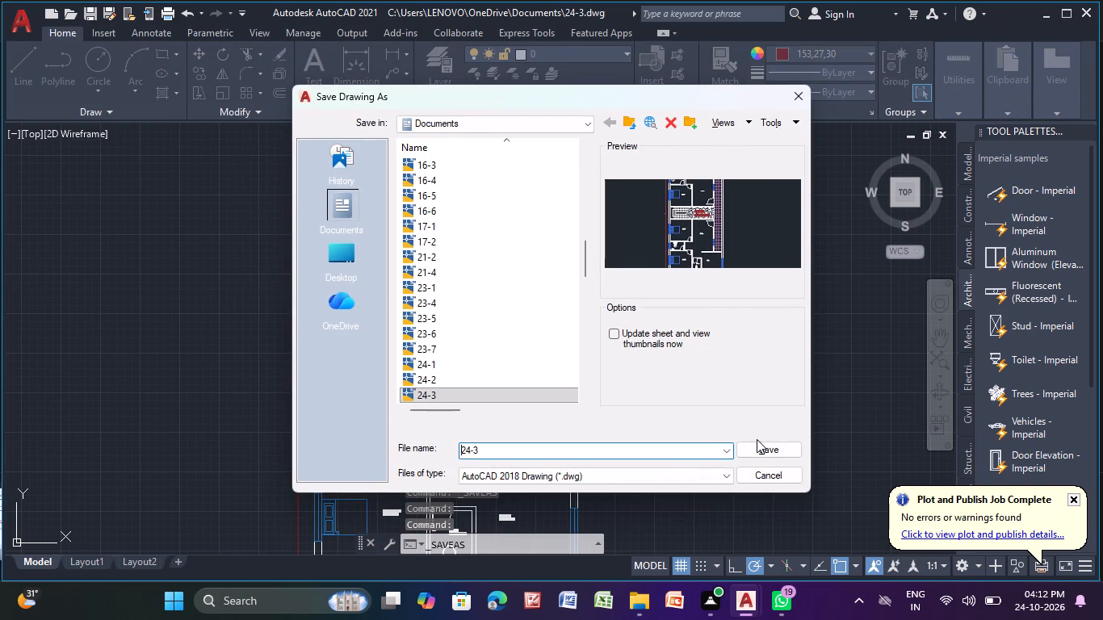
pyautogui.click(756, 446)
pyautogui.click(539, 337)
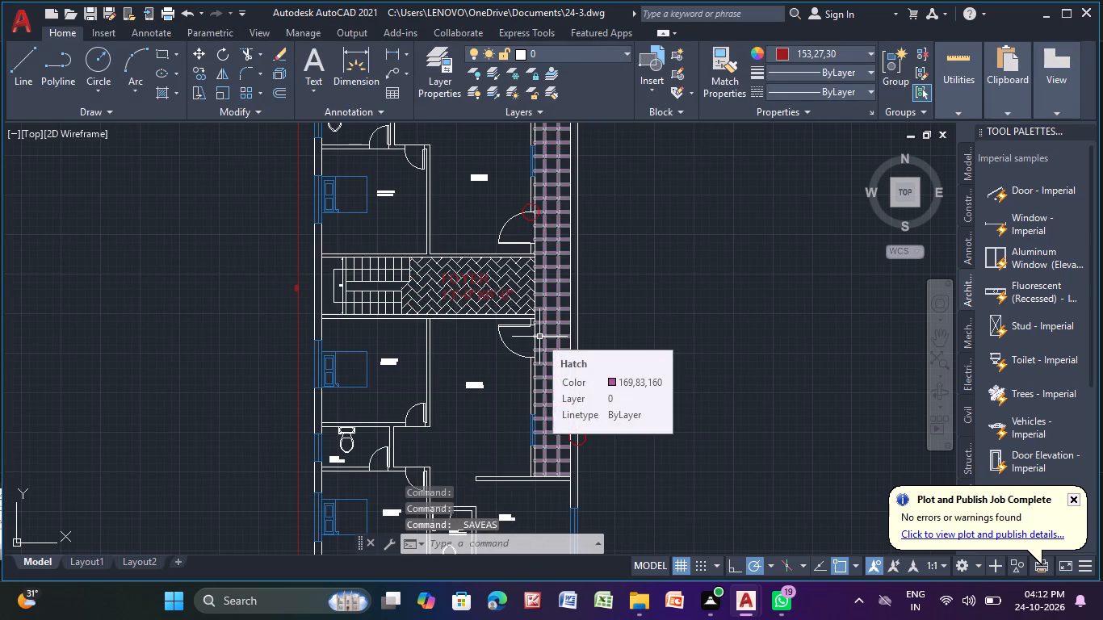
# Load the previous plot's page setup for plotting the model and preview the sheet.
pyautogui.hotkey('ctrl', 'p')
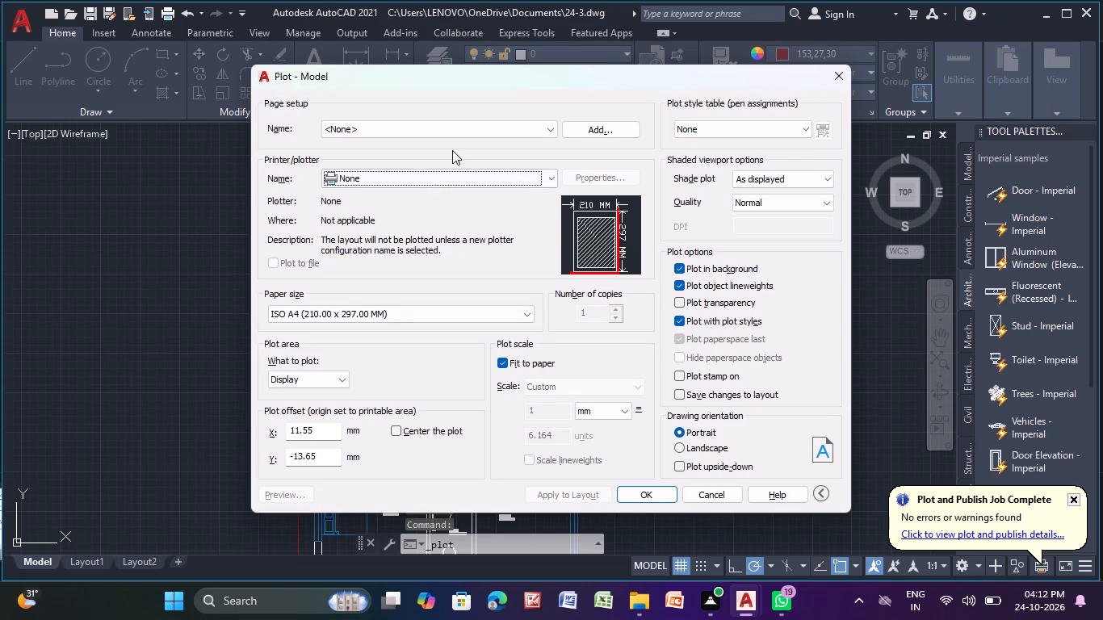
pyautogui.click(461, 136)
pyautogui.click(449, 155)
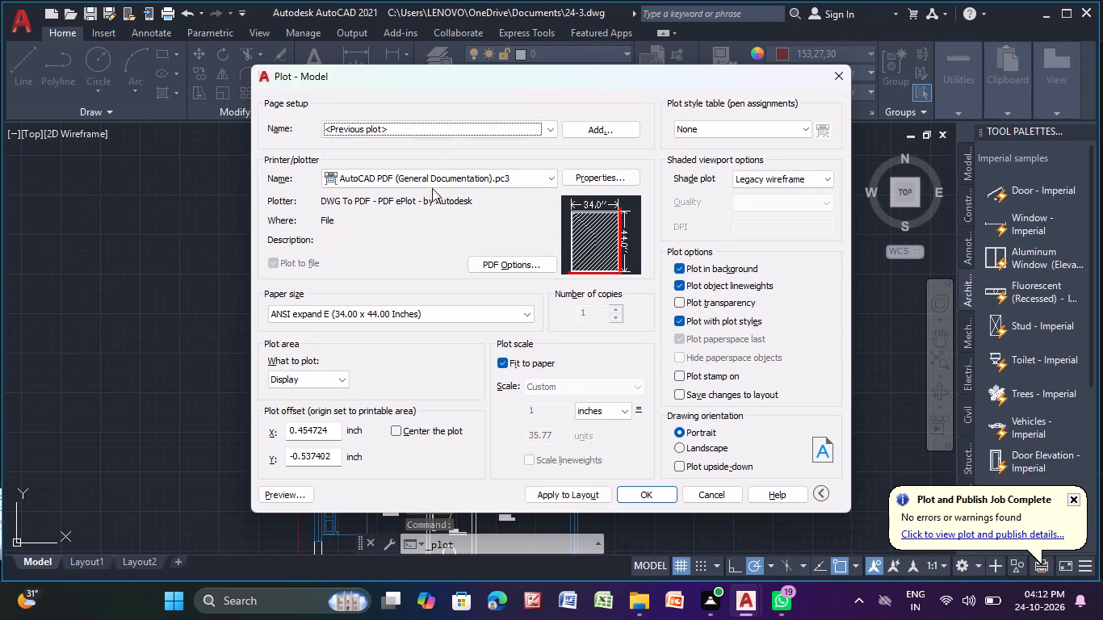
pyautogui.click(291, 491)
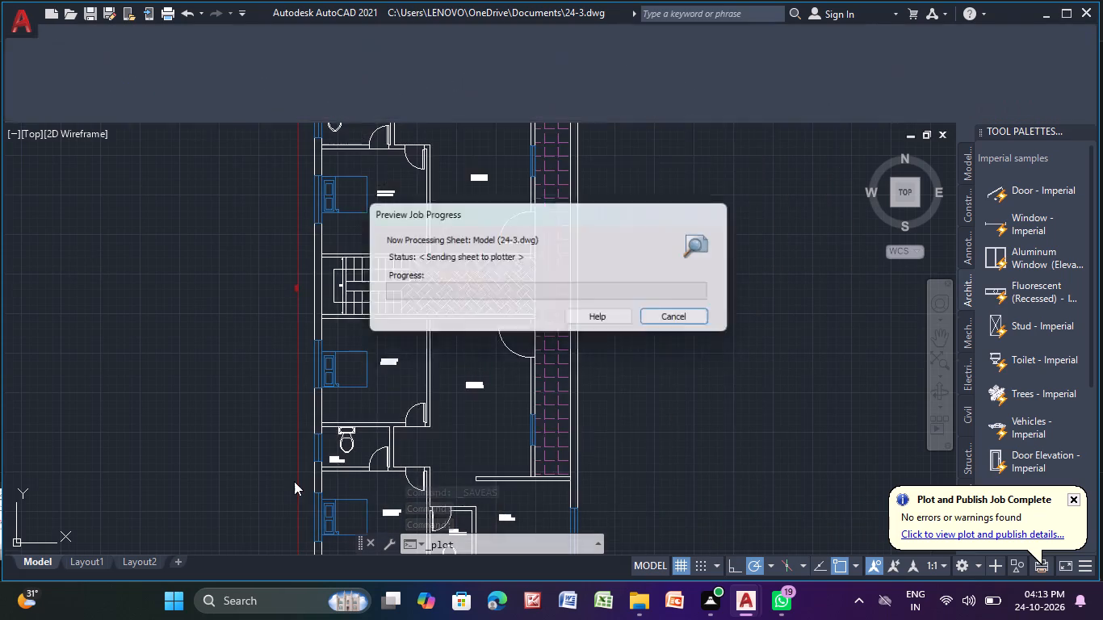
pyautogui.scroll(5, 532, 386)
pyautogui.scroll(-6, 534, 379)
pyautogui.press('Escape')
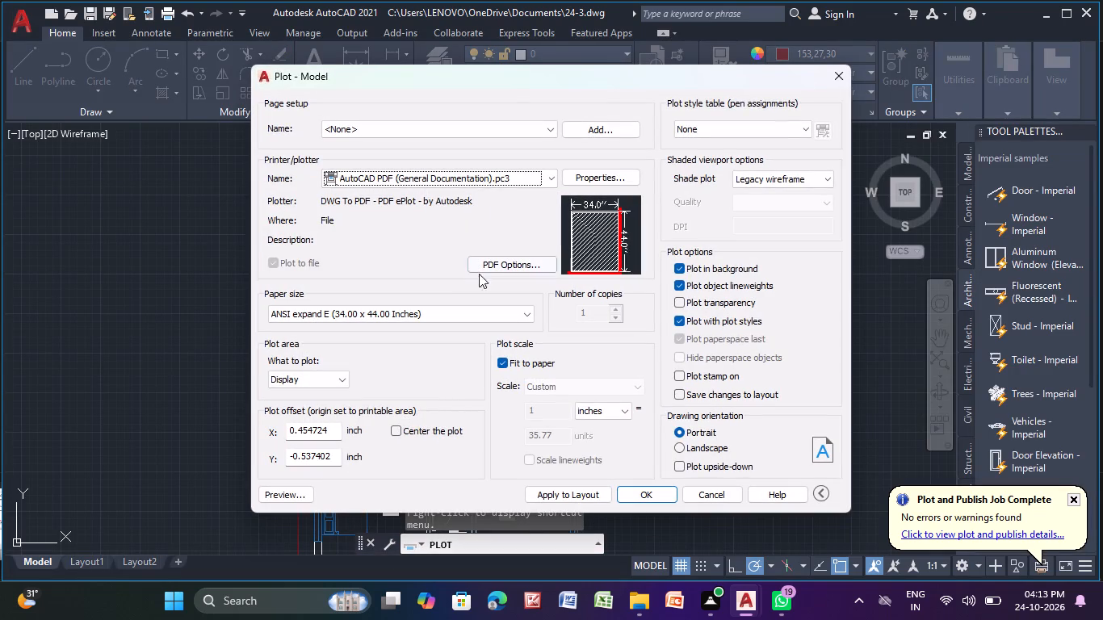
# Set the plot's paper size to ISO A3 (420.00 x 297.00 MM) and preview the sheet.
pyautogui.click(472, 308)
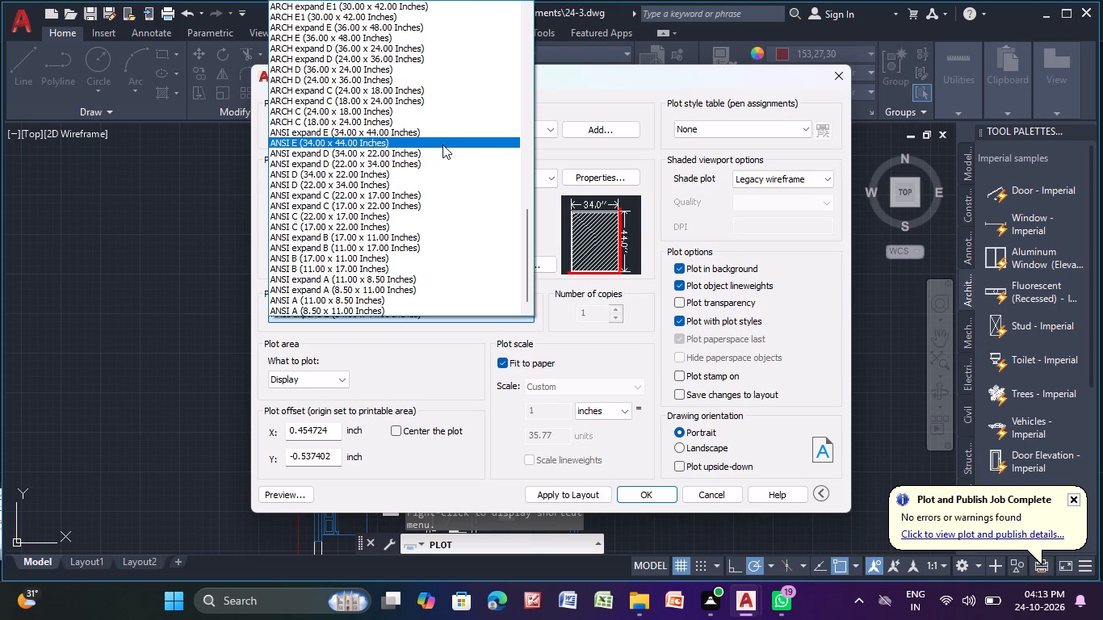
pyautogui.scroll(3, 438, 145)
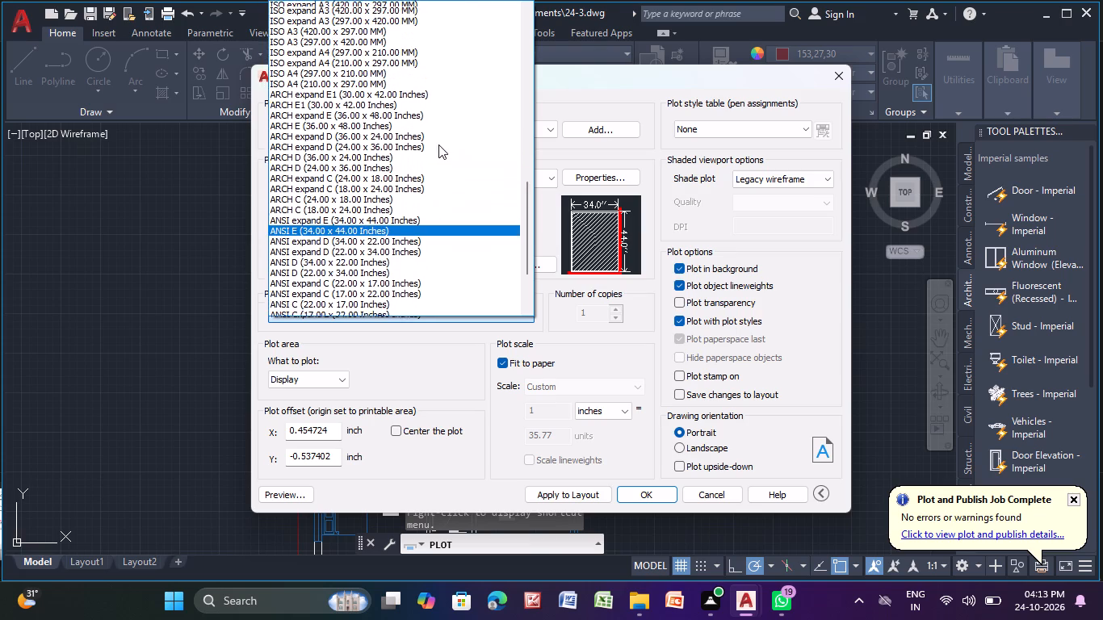
pyautogui.scroll(3, 443, 146)
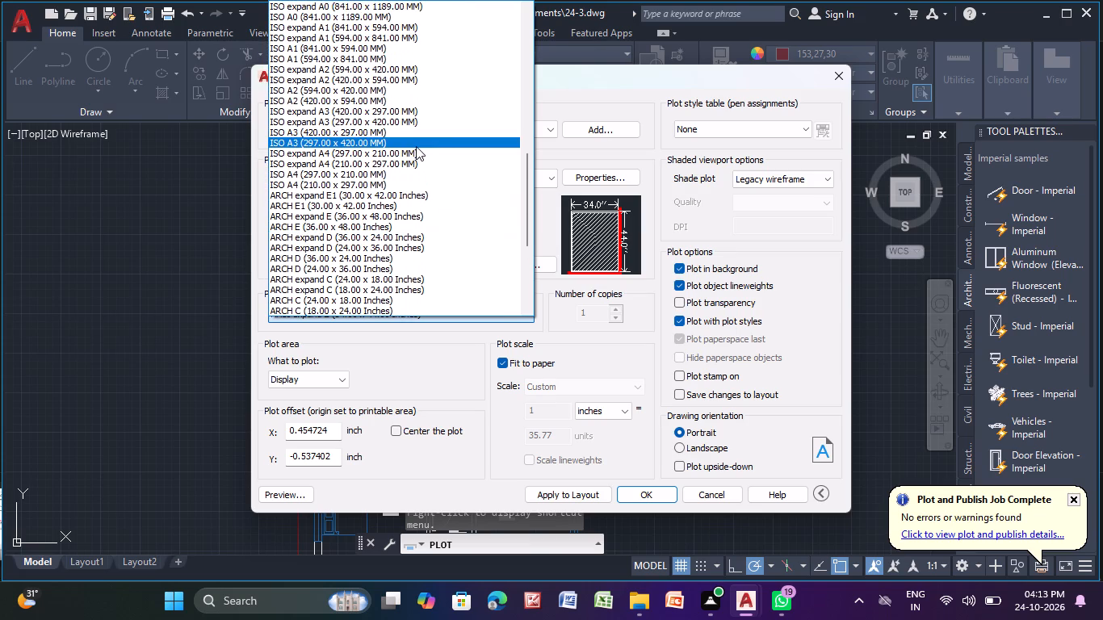
pyautogui.click(394, 132)
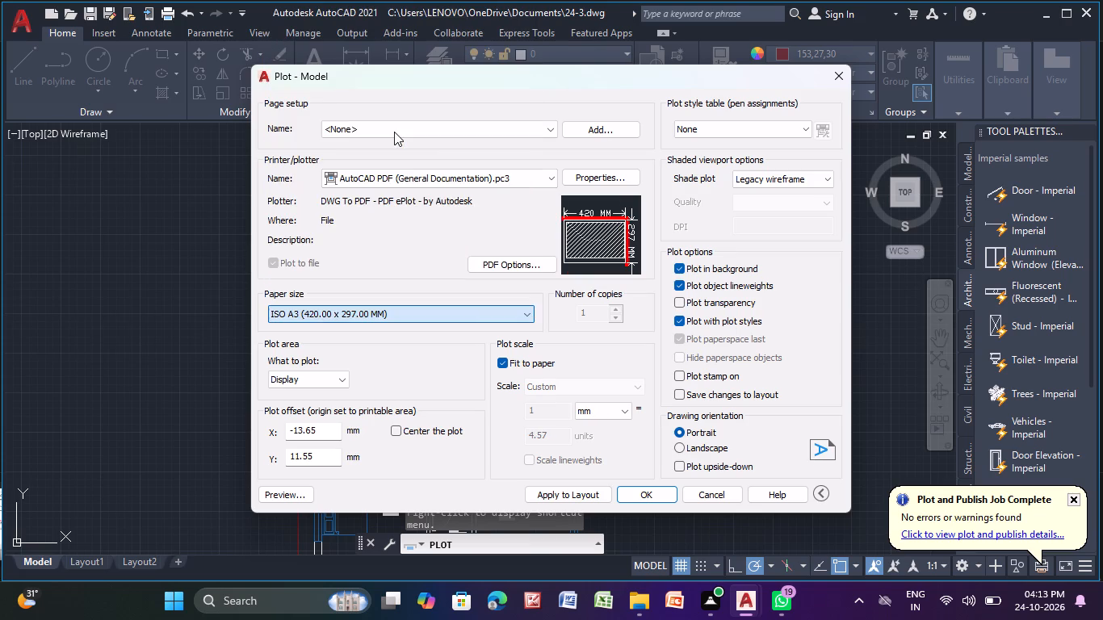
pyautogui.click(275, 488)
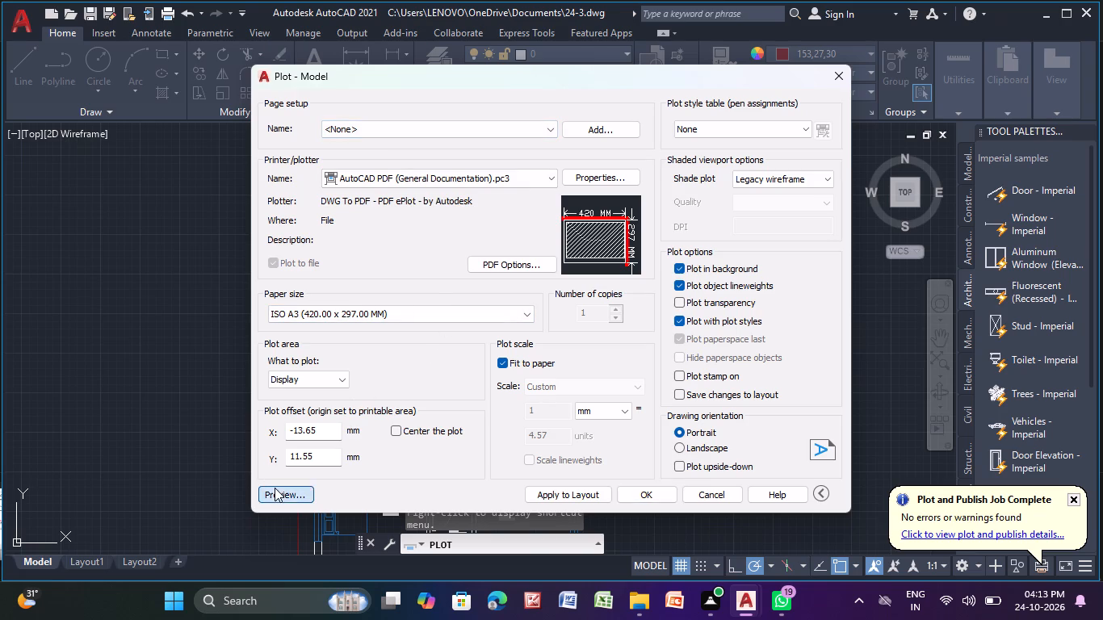
pyautogui.click(527, 369)
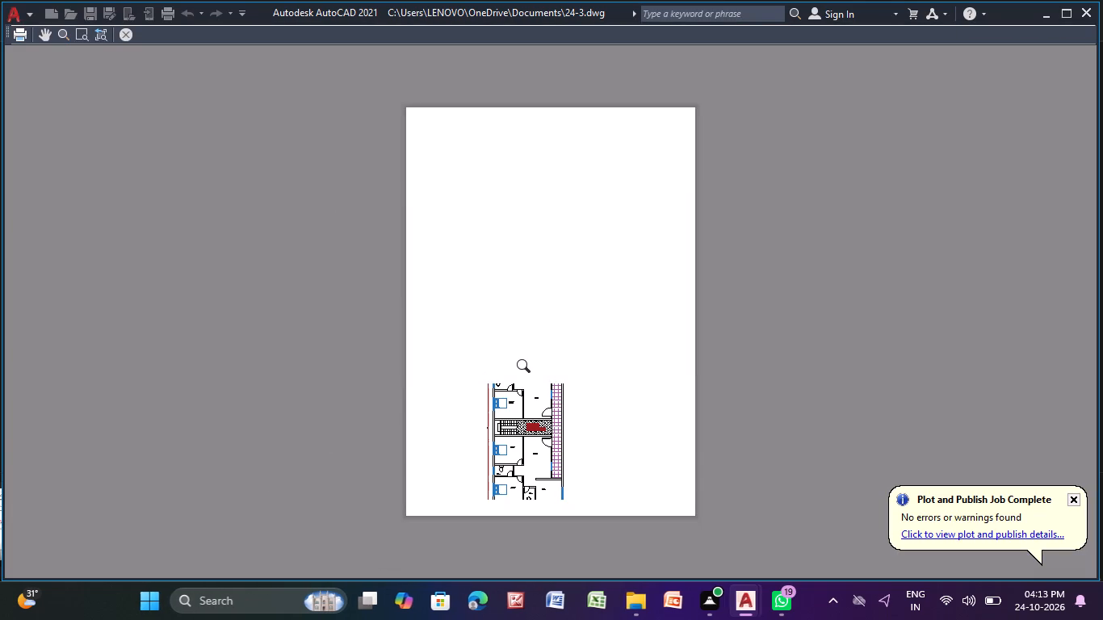
pyautogui.press('Escape')
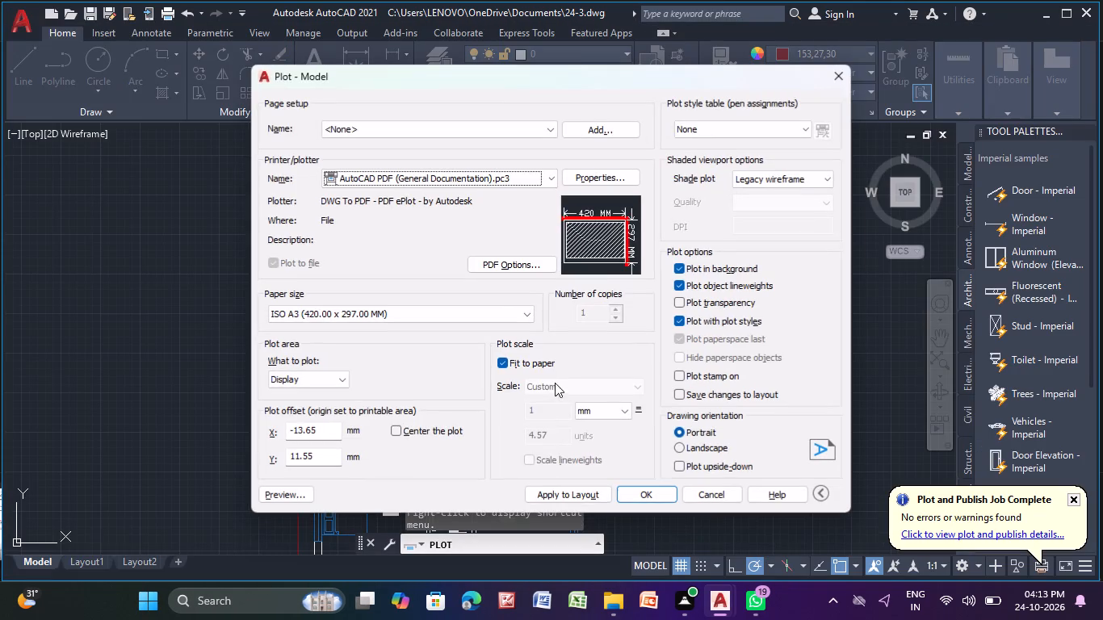
# Apply the plot settings to the layout and plot the drawing to 24-3-Model.pdf in Documents.
pyautogui.click(554, 492)
pyautogui.click(648, 492)
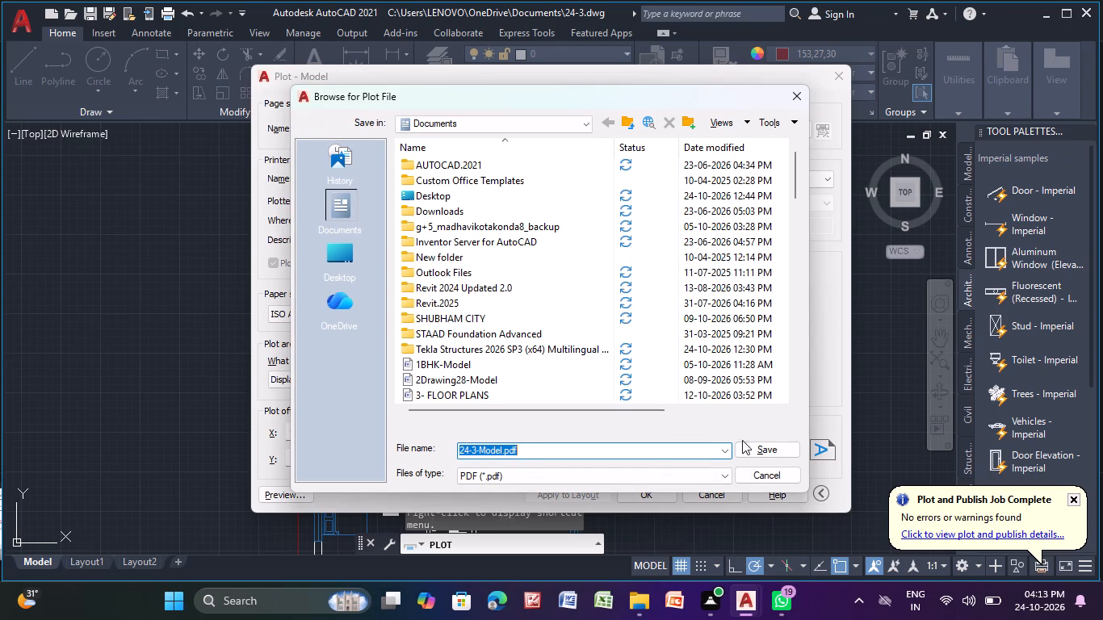
pyautogui.click(784, 448)
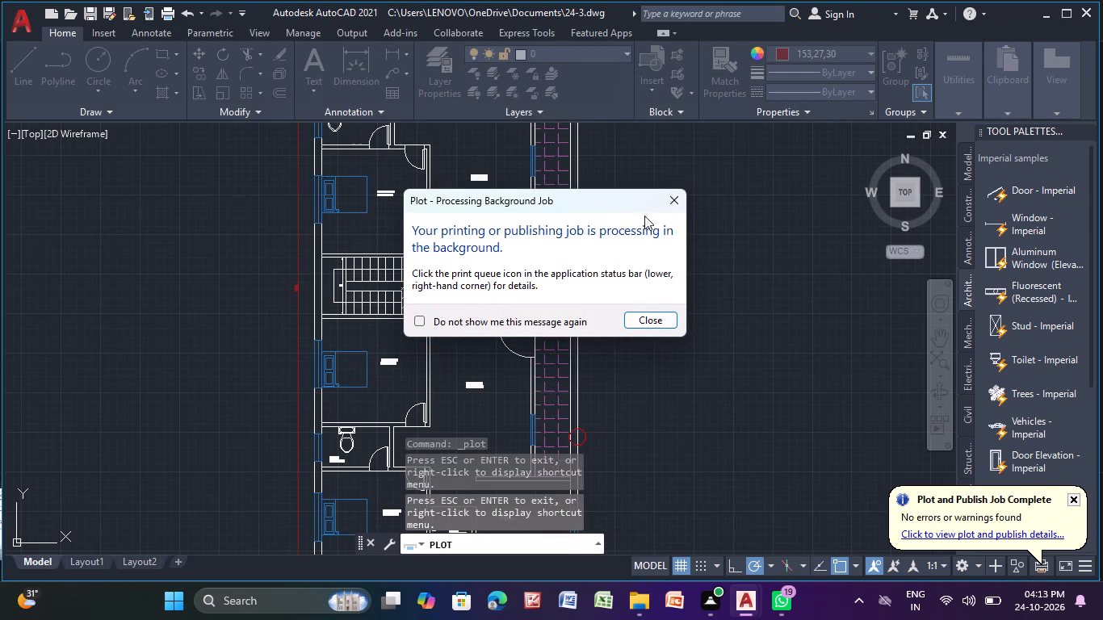
pyautogui.click(664, 207)
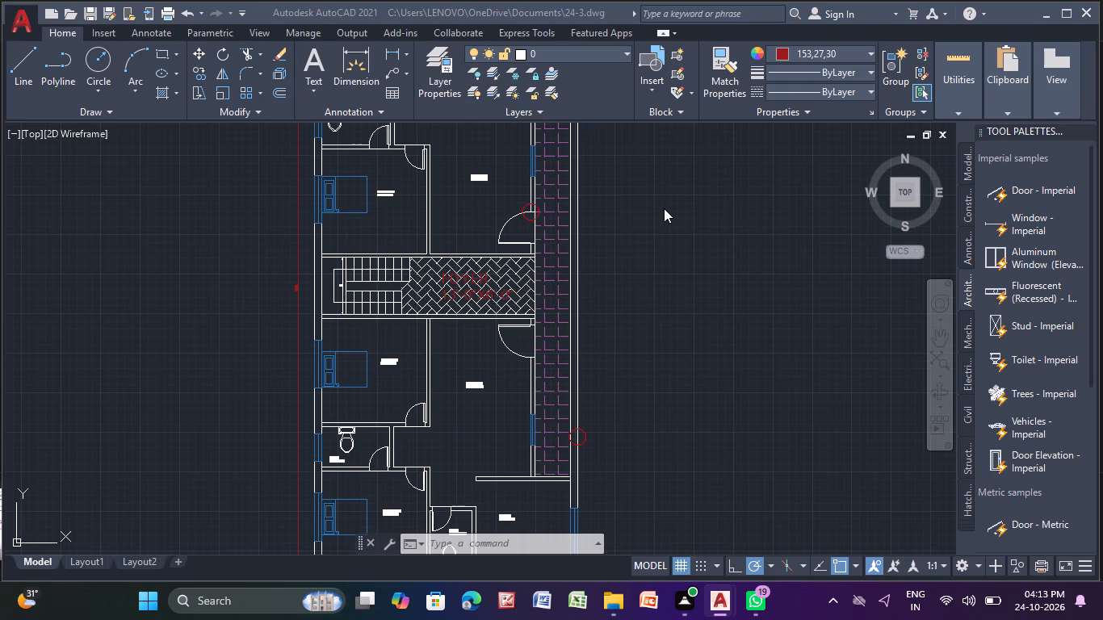
# Query the drawing's log file name with LOGFILENAME.
pyautogui.write('lo')
pyautogui.click(740, 346)
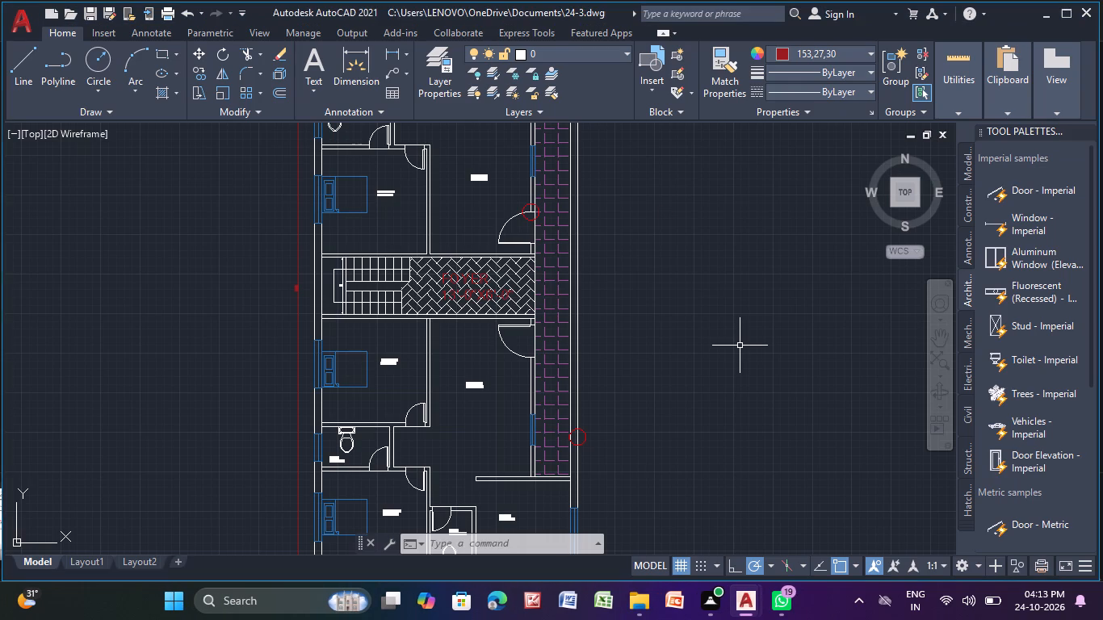
pyautogui.write('lo')
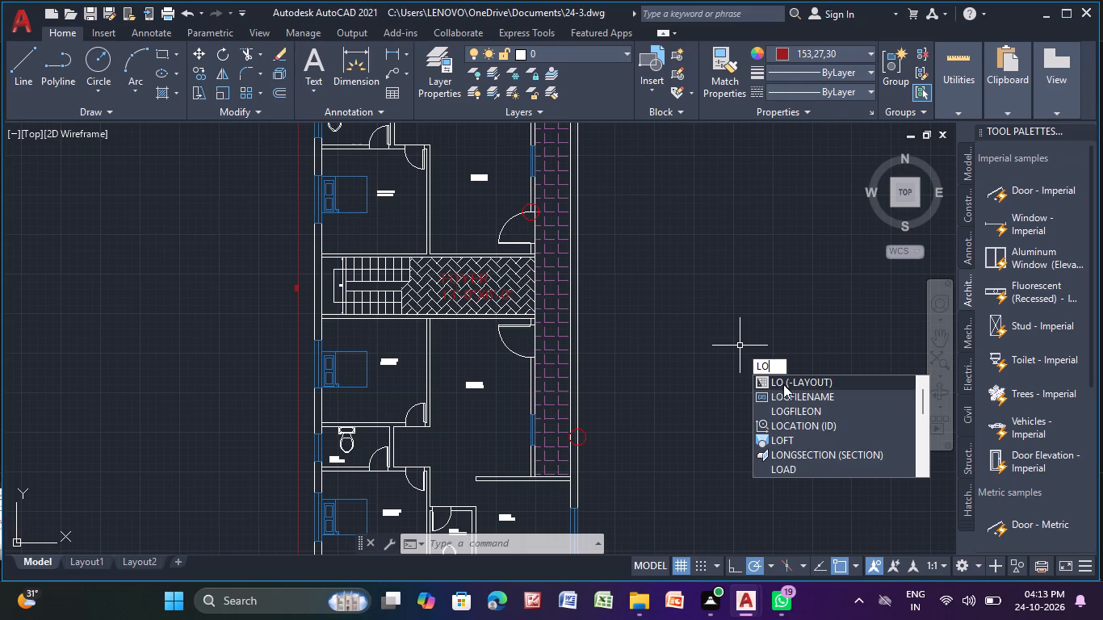
pyautogui.click(802, 396)
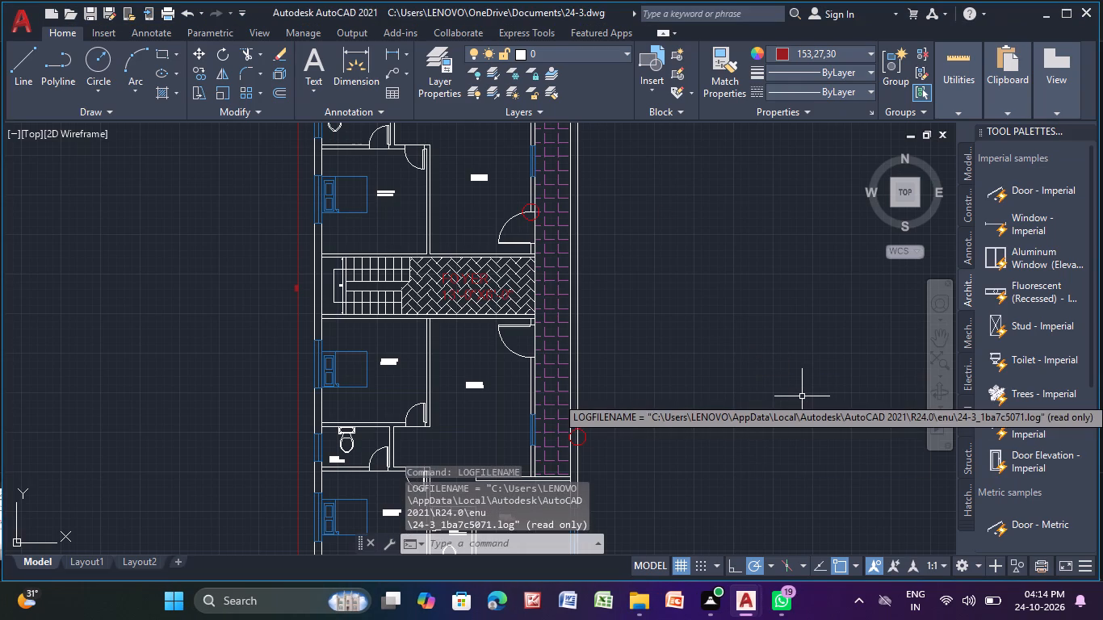